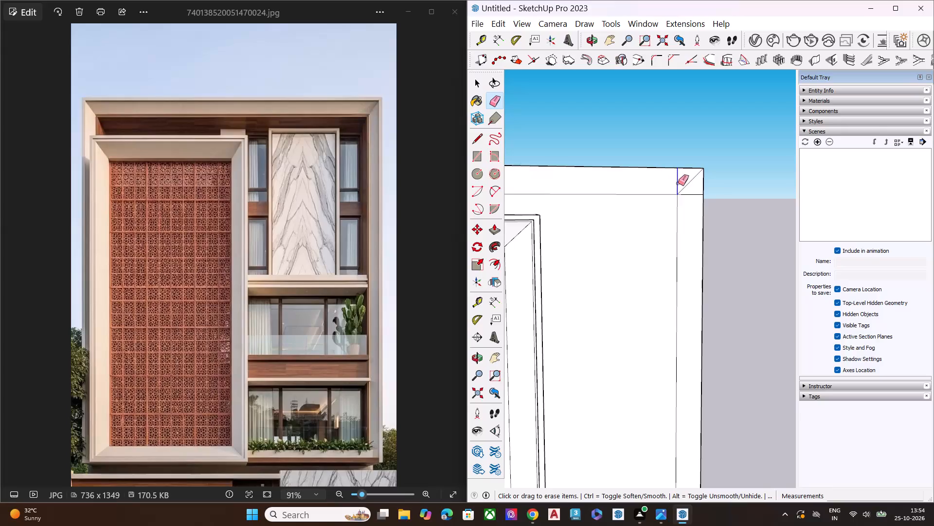
Erase the short vertical, horizontal and diagonal edges at the outer facade frame's top right corner.
click(678, 183)
click(694, 194)
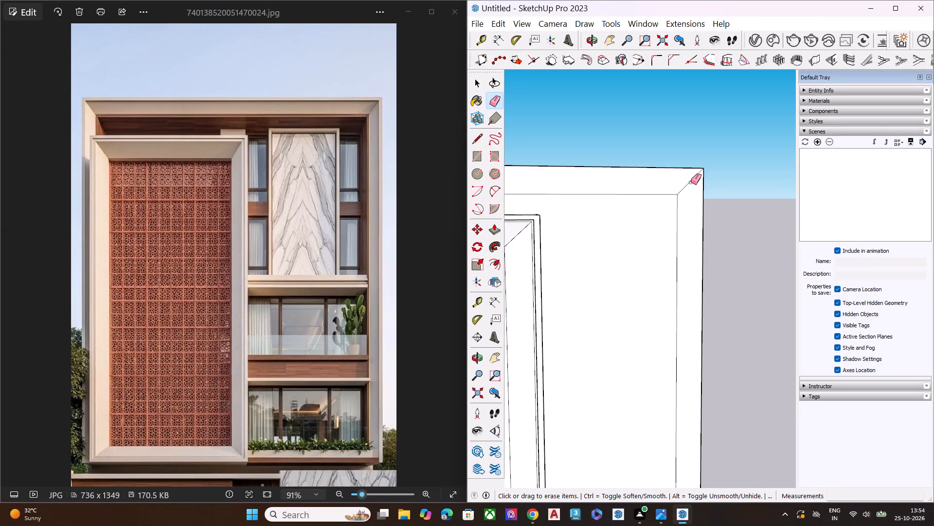
click(691, 182)
key(space)
Draw a short vertical line from the frame's inner top left corner up to its top edge.
scroll(680, 185, down, 9)
scroll(688, 193, up, 1)
scroll(689, 196, down, 5)
scroll(598, 198, up, 3)
scroll(582, 193, down, 1)
scroll(582, 193, up, 2)
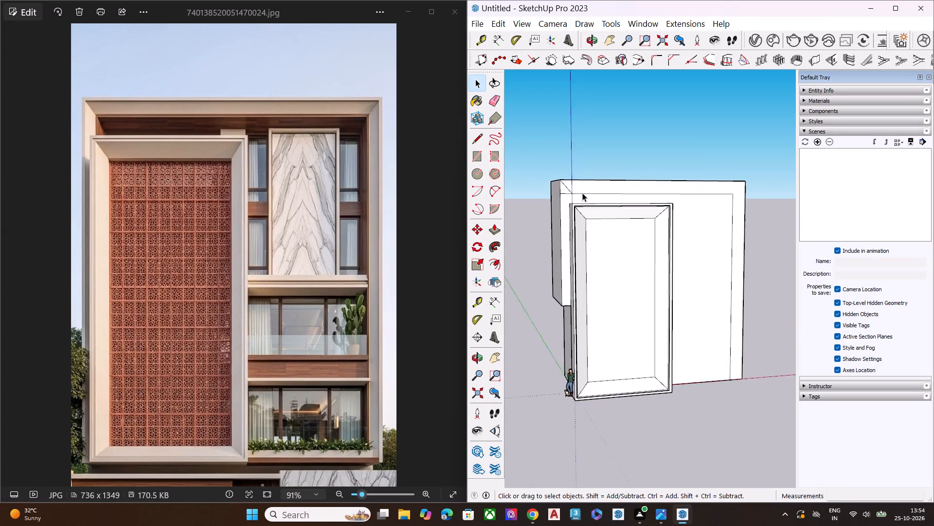
scroll(582, 193, up, 9)
middle_drag(569, 192, 678, 245)
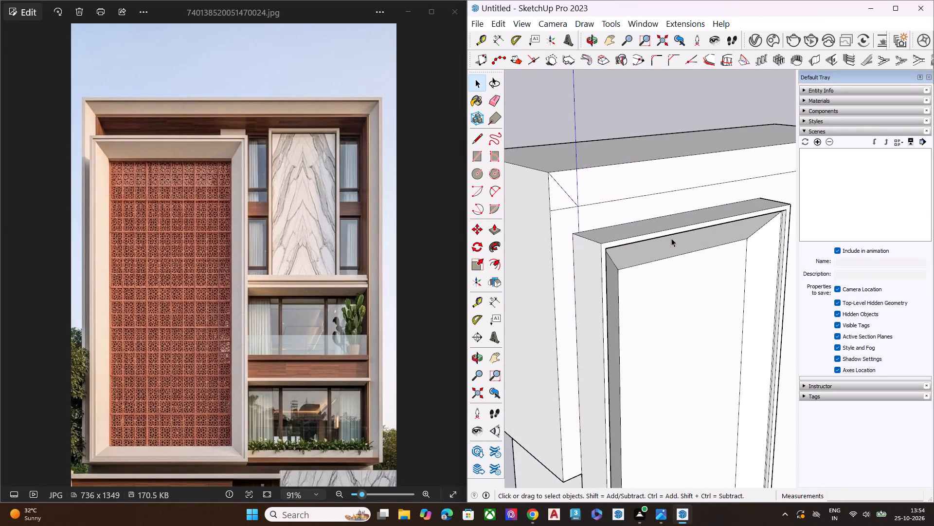
click(577, 192)
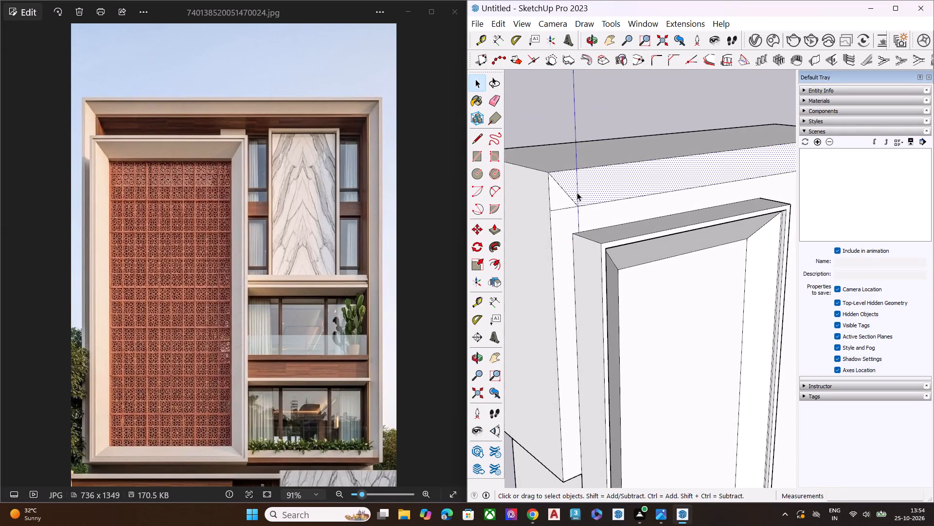
click(576, 195)
key(space)
click(597, 96)
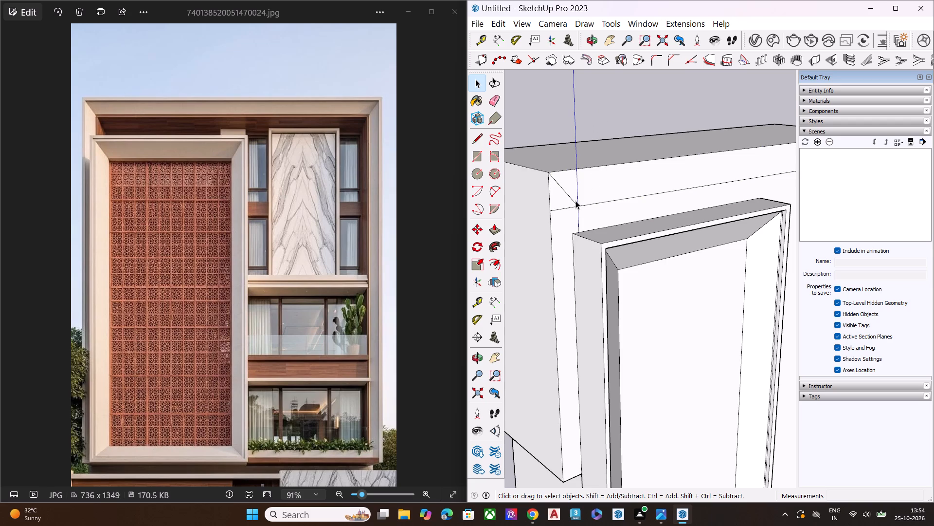
key(l)
click(578, 209)
click(582, 169)
key(space)
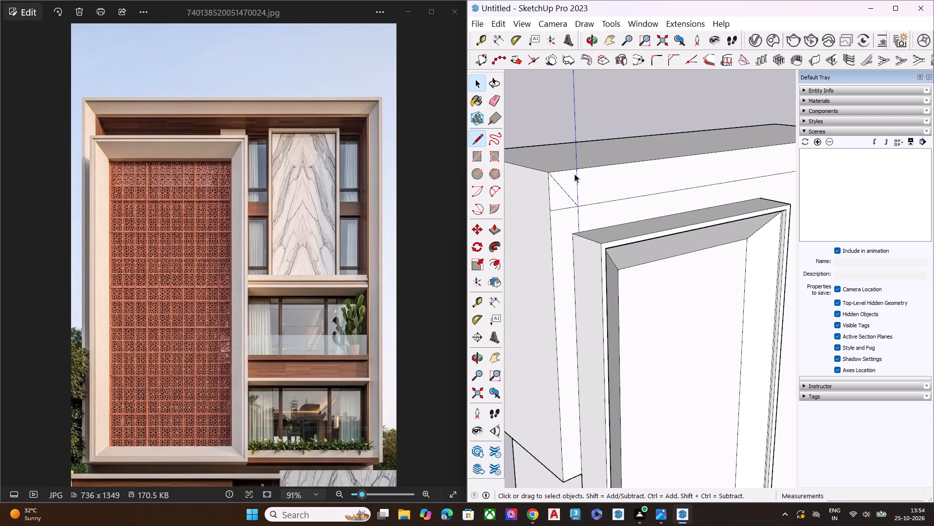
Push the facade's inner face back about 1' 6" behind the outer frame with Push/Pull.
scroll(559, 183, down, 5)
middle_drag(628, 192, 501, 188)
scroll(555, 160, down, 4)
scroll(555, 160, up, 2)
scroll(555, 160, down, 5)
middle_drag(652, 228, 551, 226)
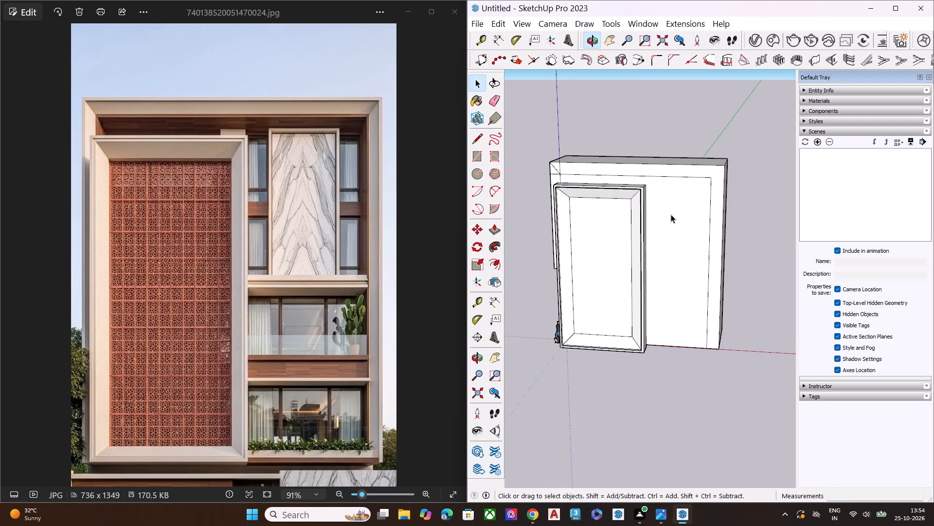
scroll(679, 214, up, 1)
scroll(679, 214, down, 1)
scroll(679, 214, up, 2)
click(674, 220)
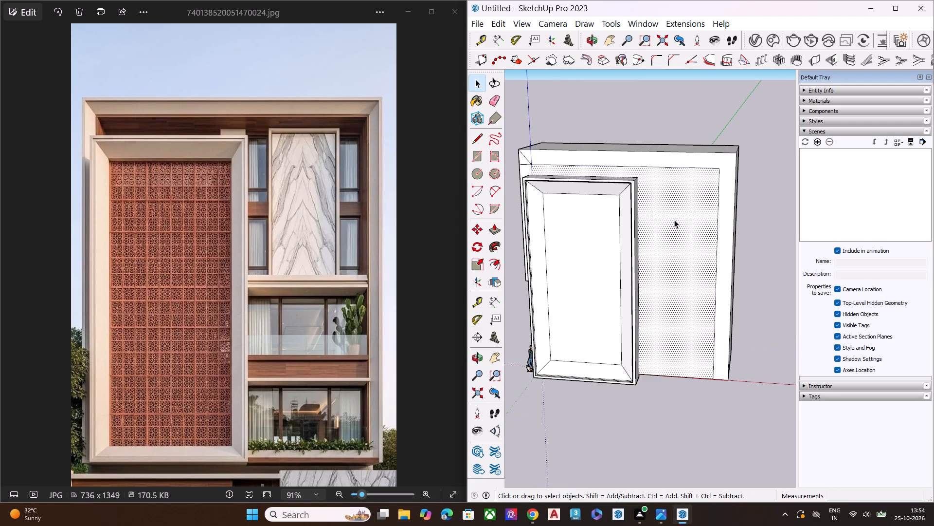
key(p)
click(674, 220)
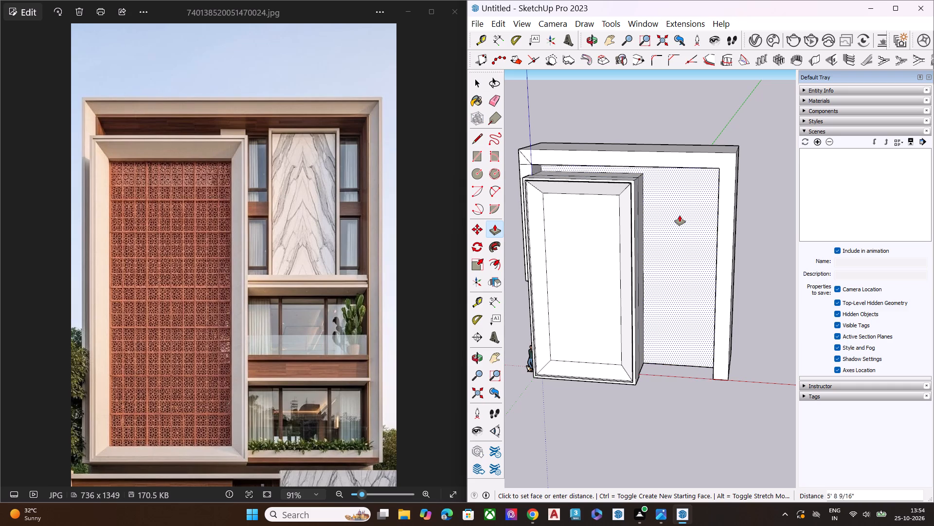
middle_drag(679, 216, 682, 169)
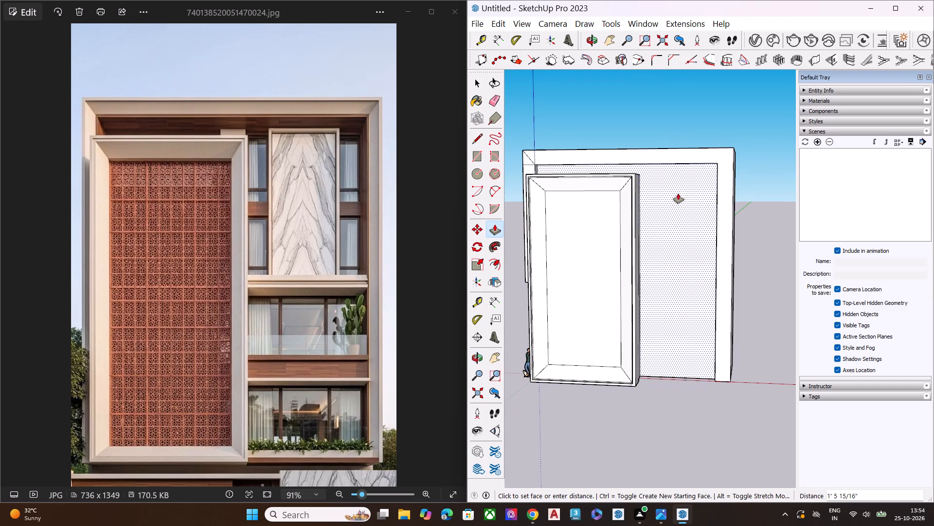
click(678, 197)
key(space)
Examine the recess beside the projecting panel and the outer frame's top left corner from several angles.
middle_drag(649, 239, 575, 299)
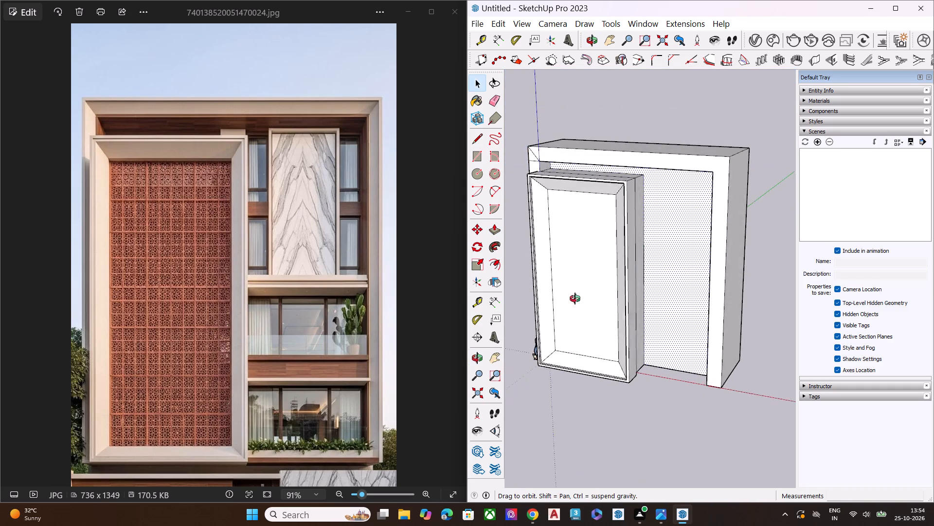
middle_drag(575, 299, 534, 313)
scroll(664, 202, up, 7)
click(603, 190)
scroll(611, 188, up, 1)
middle_drag(611, 188, 605, 166)
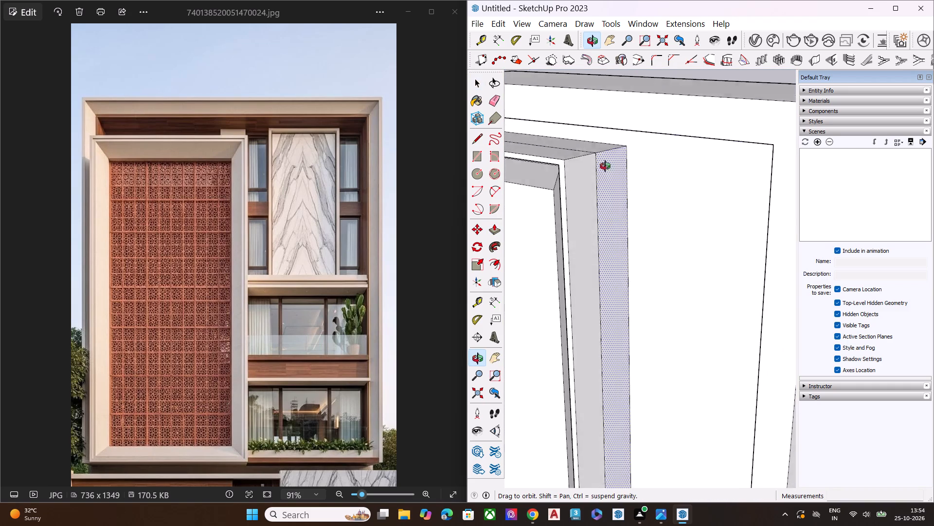
middle_drag(605, 166, 773, 115)
scroll(615, 156, down, 1)
scroll(615, 156, up, 2)
scroll(615, 156, down, 16)
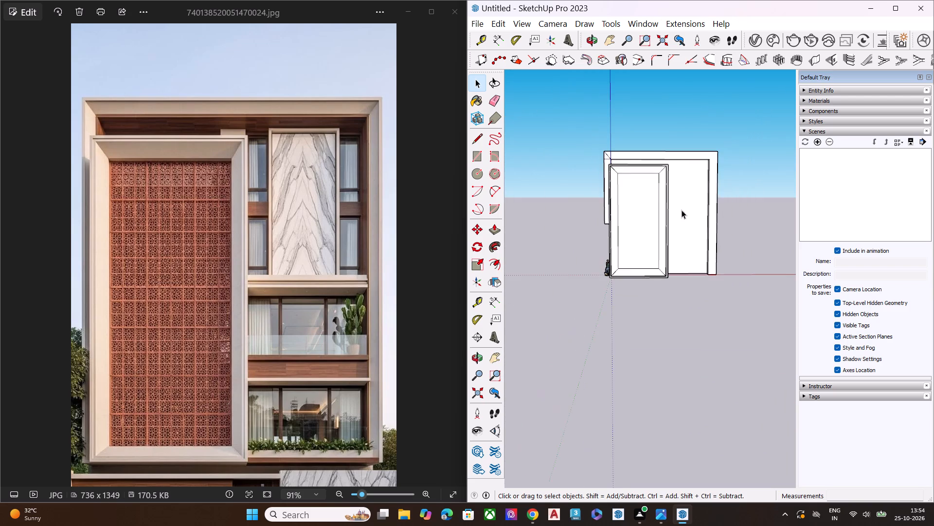
middle_drag(669, 210, 671, 185)
middle_drag(668, 185, 672, 211)
scroll(666, 180, up, 4)
scroll(559, 157, up, 2)
scroll(569, 155, down, 4)
scroll(570, 155, up, 5)
scroll(575, 155, down, 1)
scroll(576, 155, up, 4)
middle_drag(586, 155, 707, 187)
scroll(604, 169, up, 3)
scroll(577, 158, down, 1)
scroll(577, 158, up, 3)
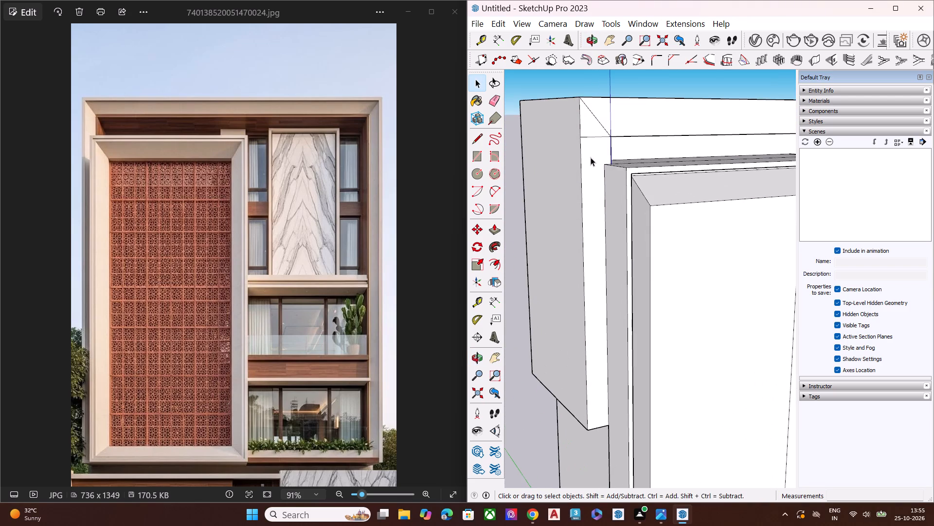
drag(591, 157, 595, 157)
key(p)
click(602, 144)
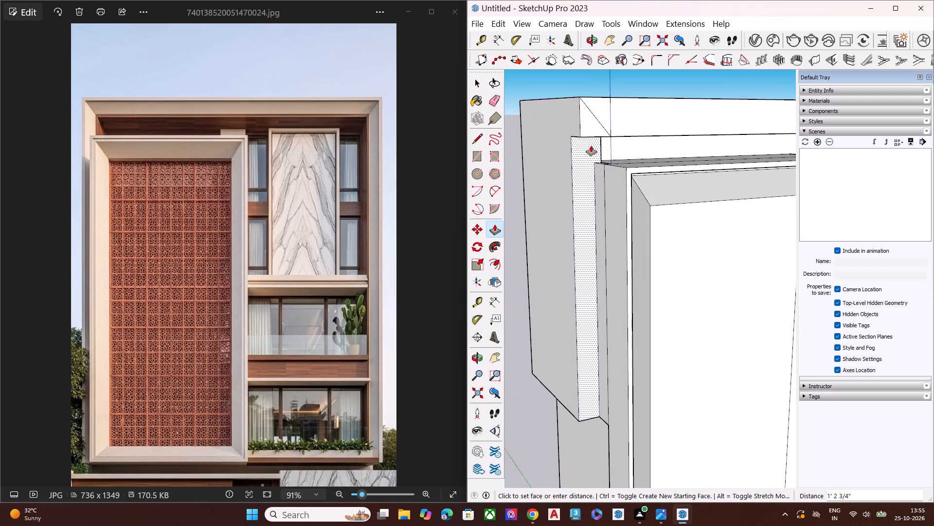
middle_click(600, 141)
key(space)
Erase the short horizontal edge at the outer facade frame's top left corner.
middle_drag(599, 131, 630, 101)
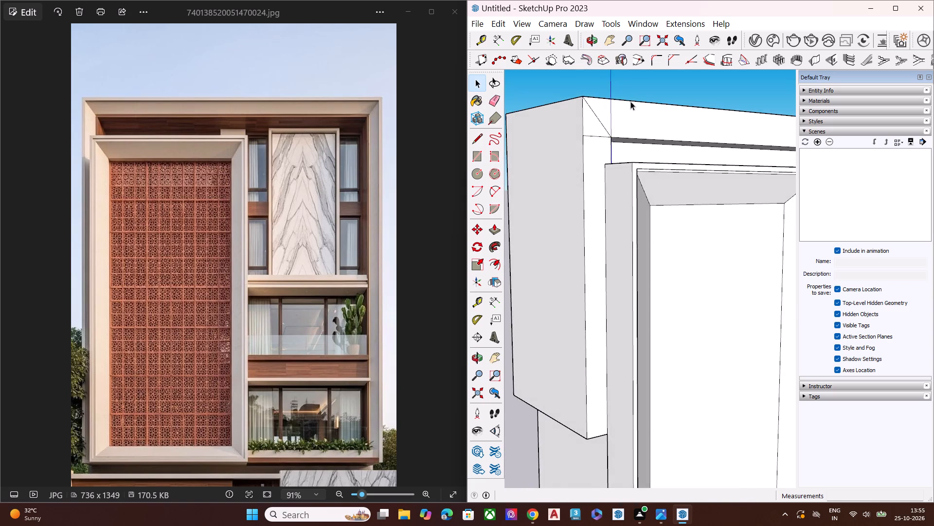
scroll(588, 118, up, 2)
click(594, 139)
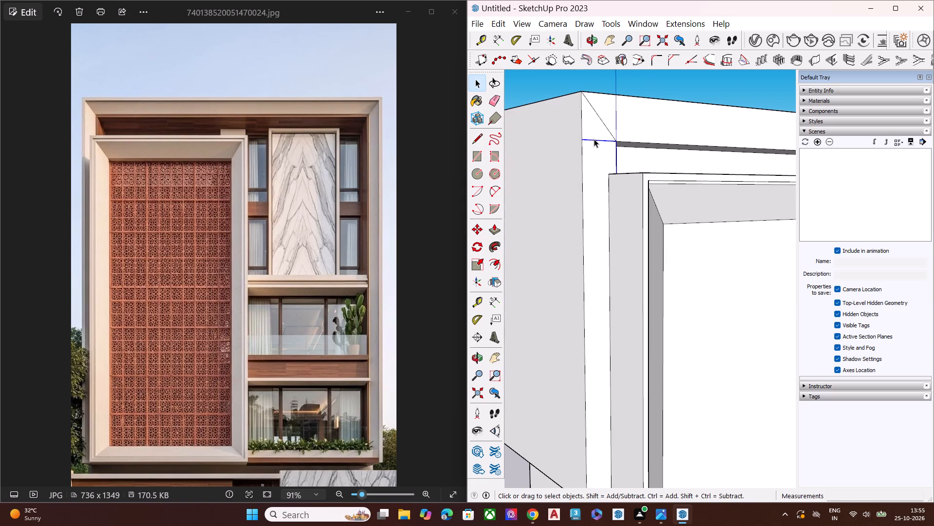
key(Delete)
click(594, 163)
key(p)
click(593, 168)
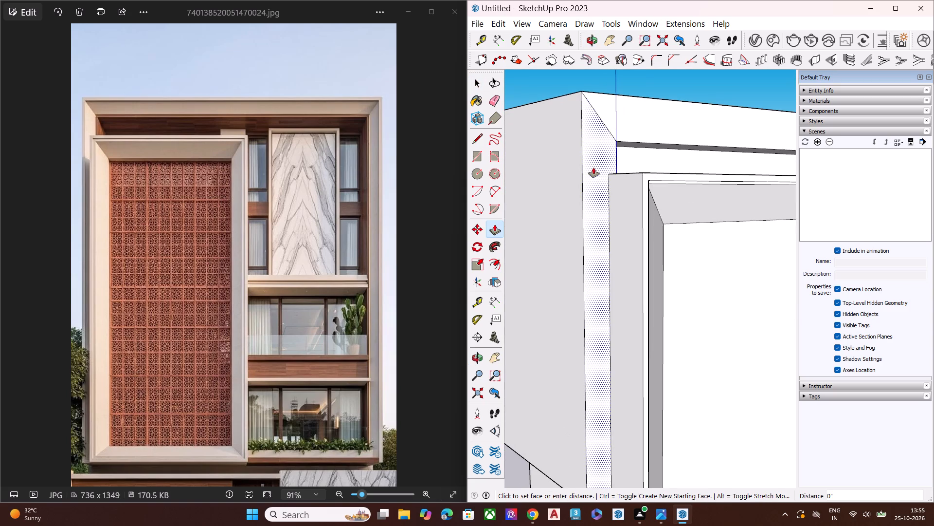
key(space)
Examine the recess's inner top left corner above the projecting panel.
scroll(611, 160, up, 1)
middle_drag(611, 159, 389, 128)
middle_drag(699, 192, 508, 151)
scroll(664, 167, down, 7)
middle_drag(655, 158, 652, 251)
scroll(624, 188, up, 9)
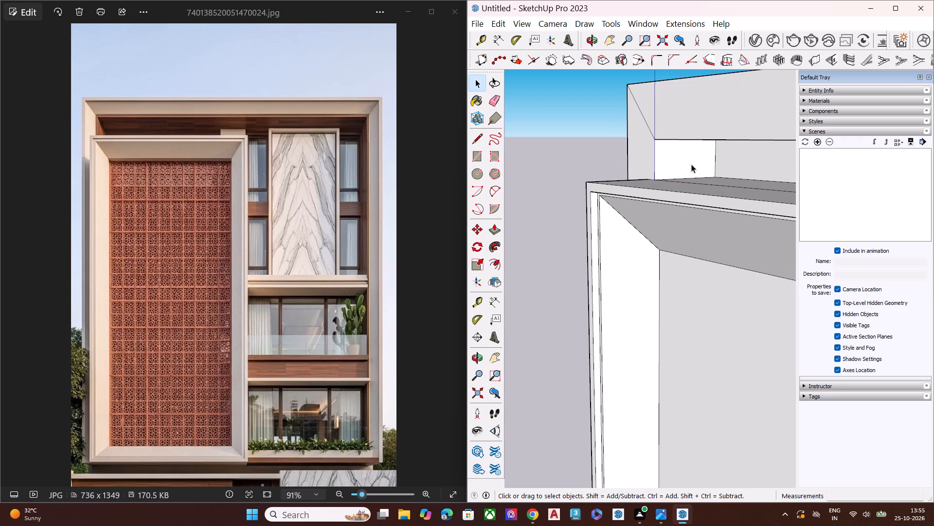
scroll(696, 157, up, 1)
middle_drag(692, 152, 659, 131)
scroll(659, 131, up, 16)
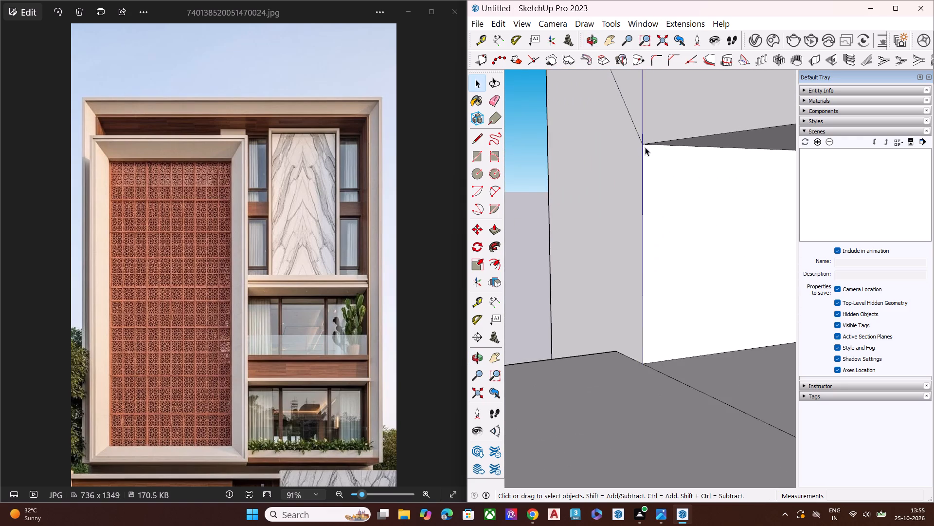
middle_drag(644, 147, 634, 99)
scroll(635, 112, up, 1)
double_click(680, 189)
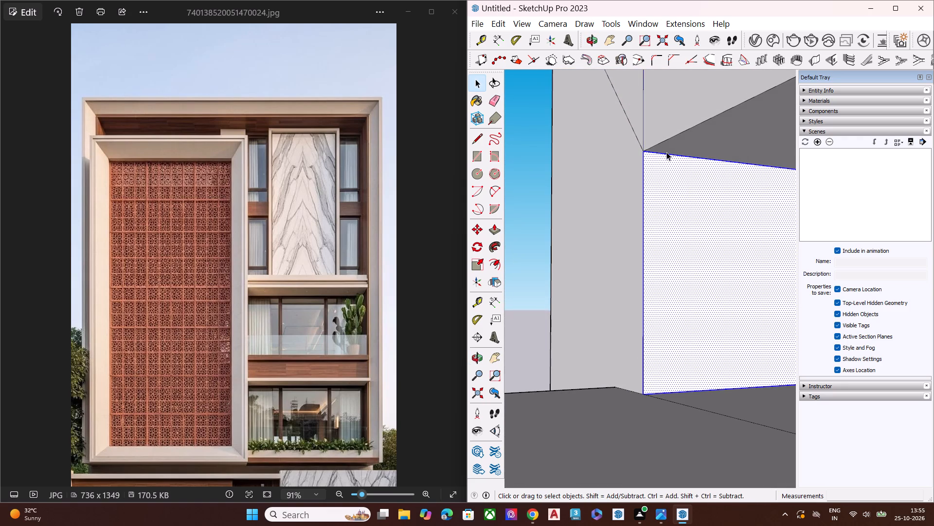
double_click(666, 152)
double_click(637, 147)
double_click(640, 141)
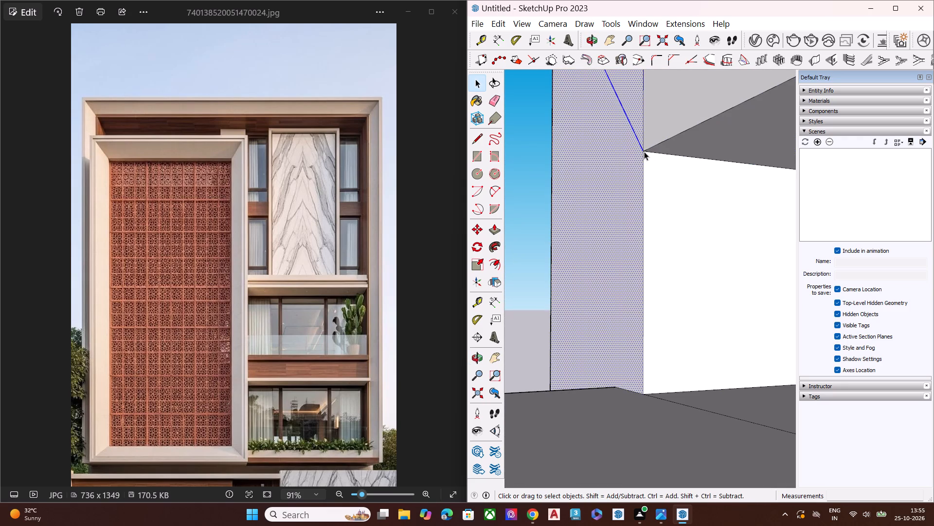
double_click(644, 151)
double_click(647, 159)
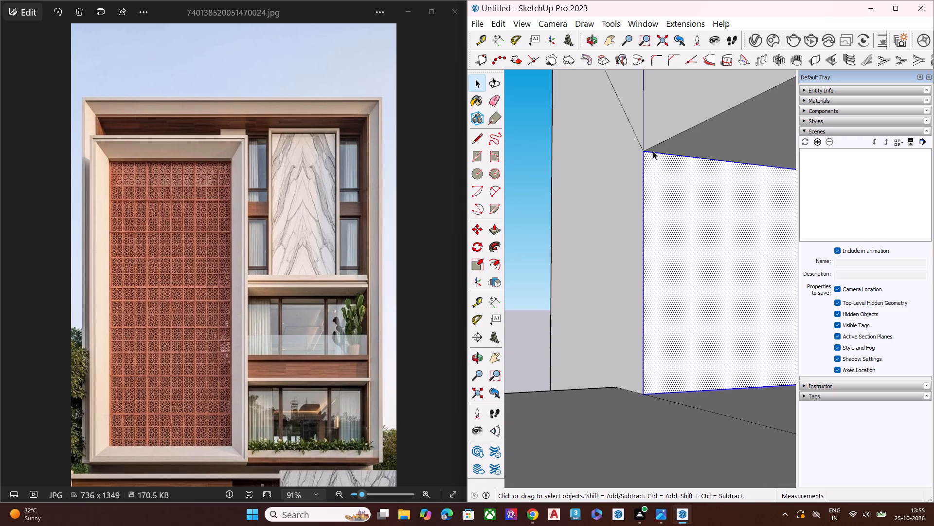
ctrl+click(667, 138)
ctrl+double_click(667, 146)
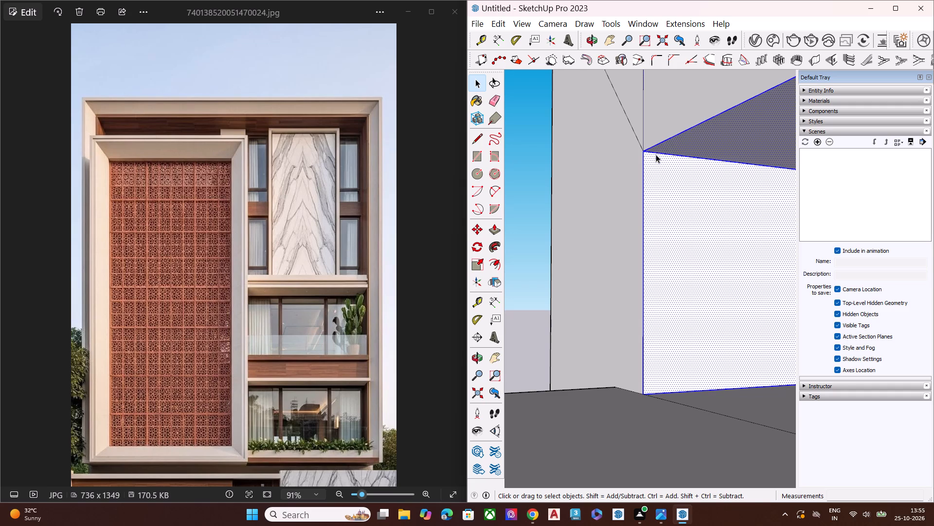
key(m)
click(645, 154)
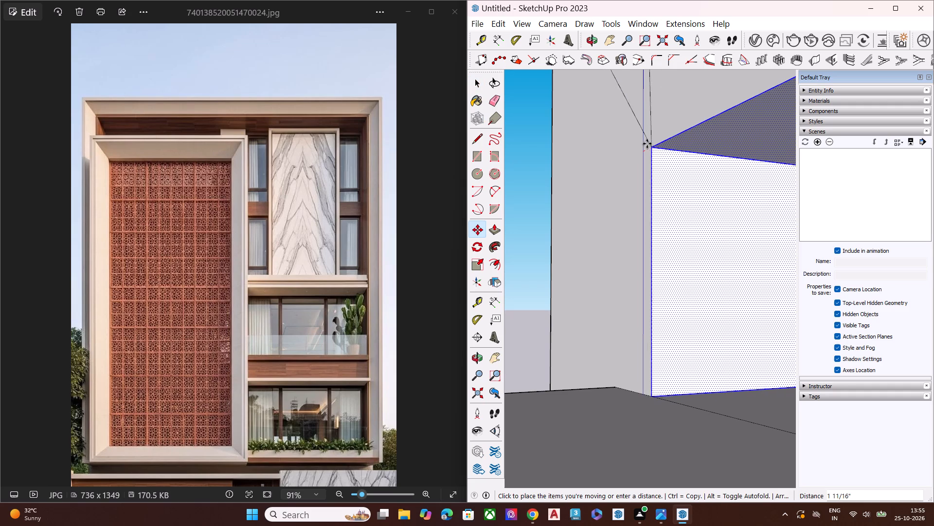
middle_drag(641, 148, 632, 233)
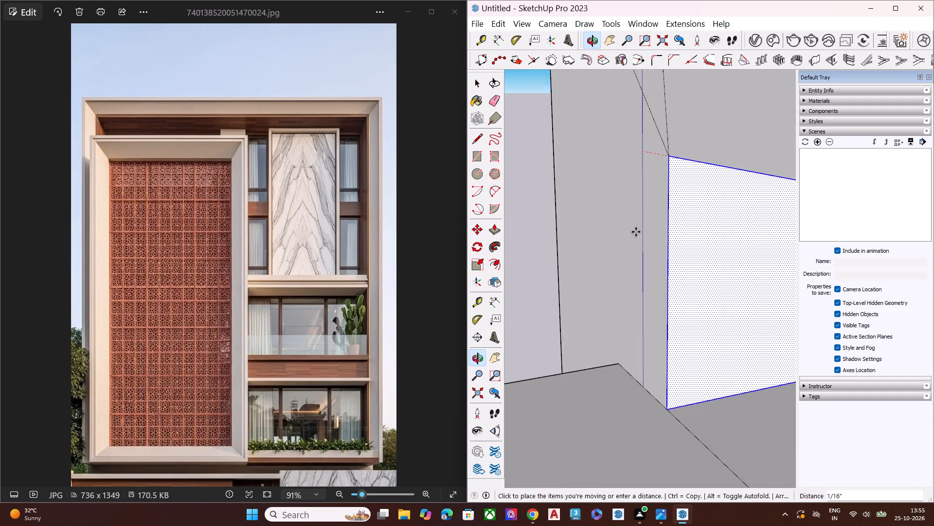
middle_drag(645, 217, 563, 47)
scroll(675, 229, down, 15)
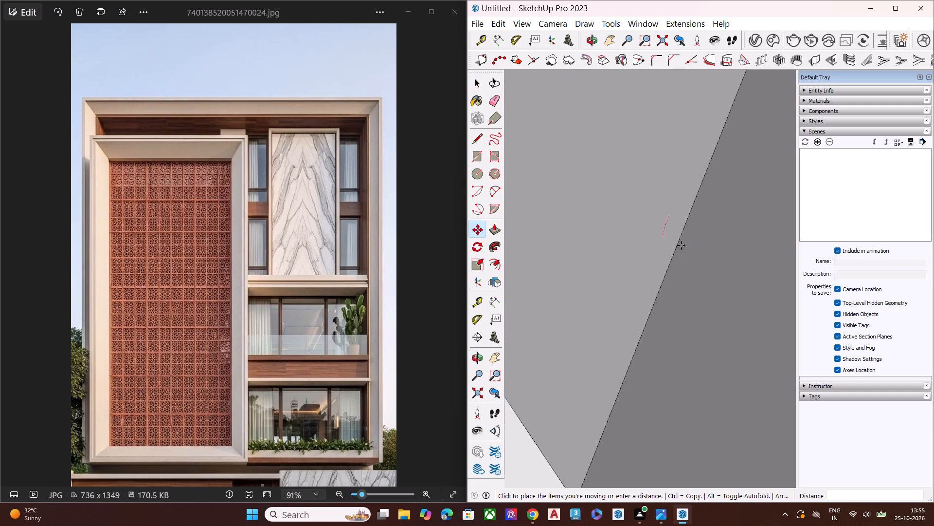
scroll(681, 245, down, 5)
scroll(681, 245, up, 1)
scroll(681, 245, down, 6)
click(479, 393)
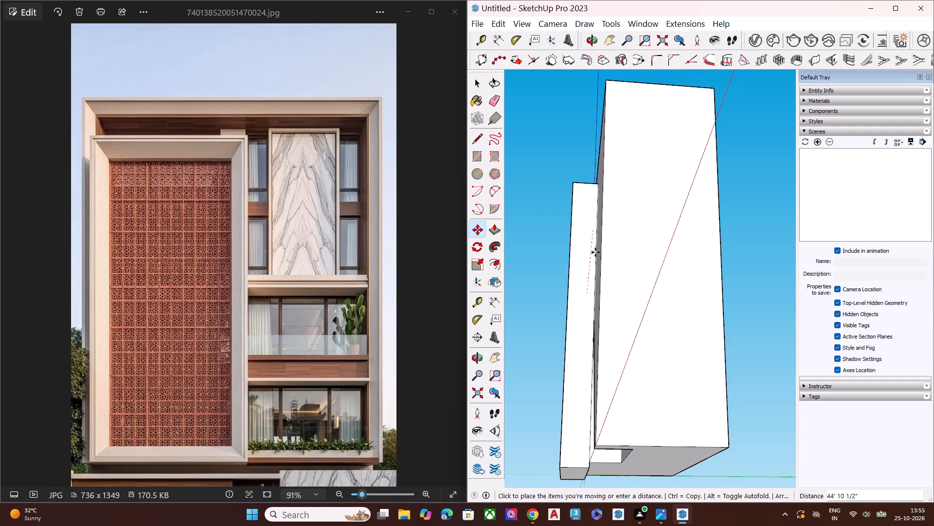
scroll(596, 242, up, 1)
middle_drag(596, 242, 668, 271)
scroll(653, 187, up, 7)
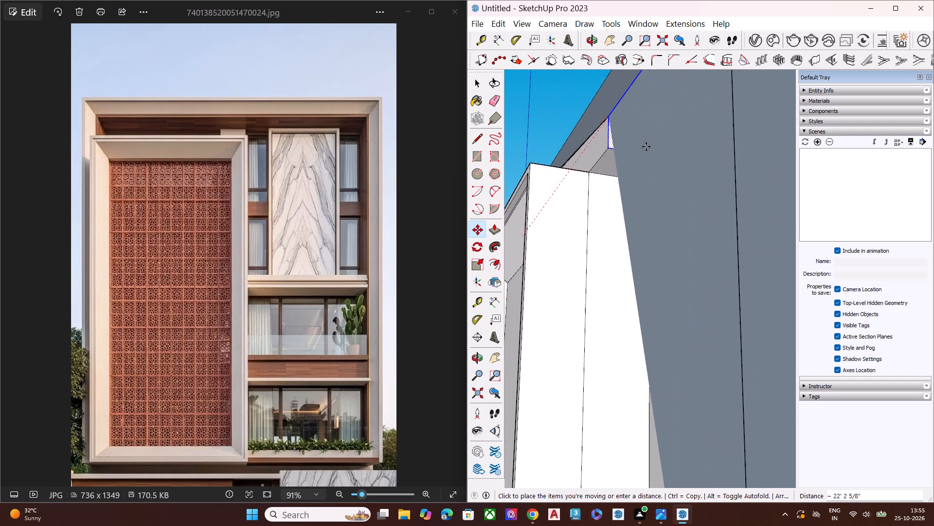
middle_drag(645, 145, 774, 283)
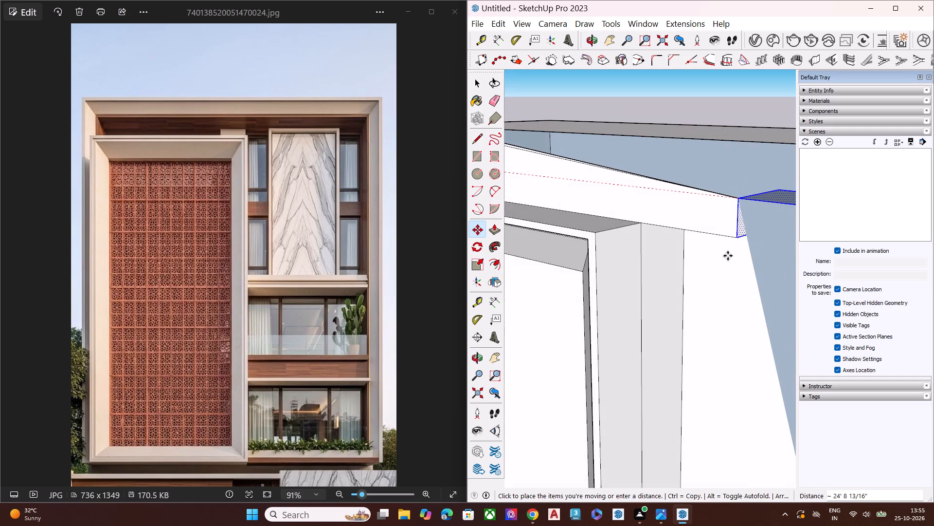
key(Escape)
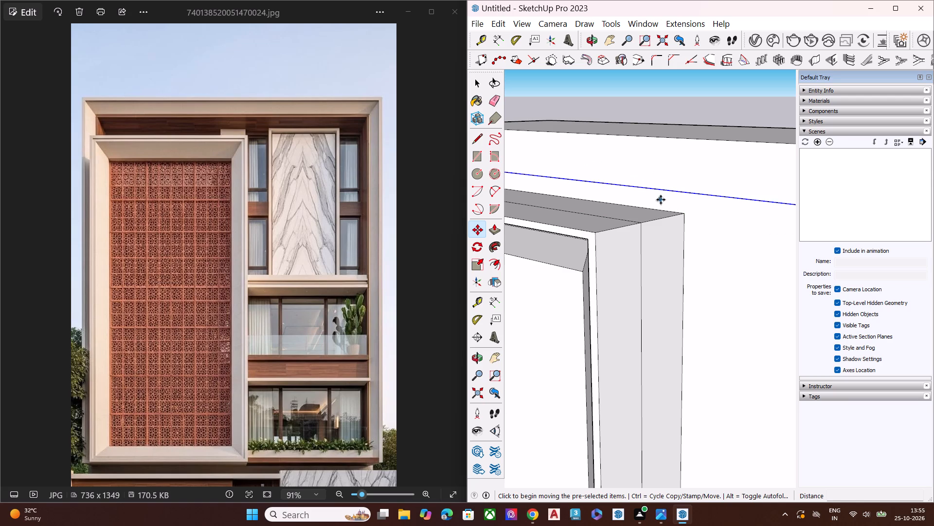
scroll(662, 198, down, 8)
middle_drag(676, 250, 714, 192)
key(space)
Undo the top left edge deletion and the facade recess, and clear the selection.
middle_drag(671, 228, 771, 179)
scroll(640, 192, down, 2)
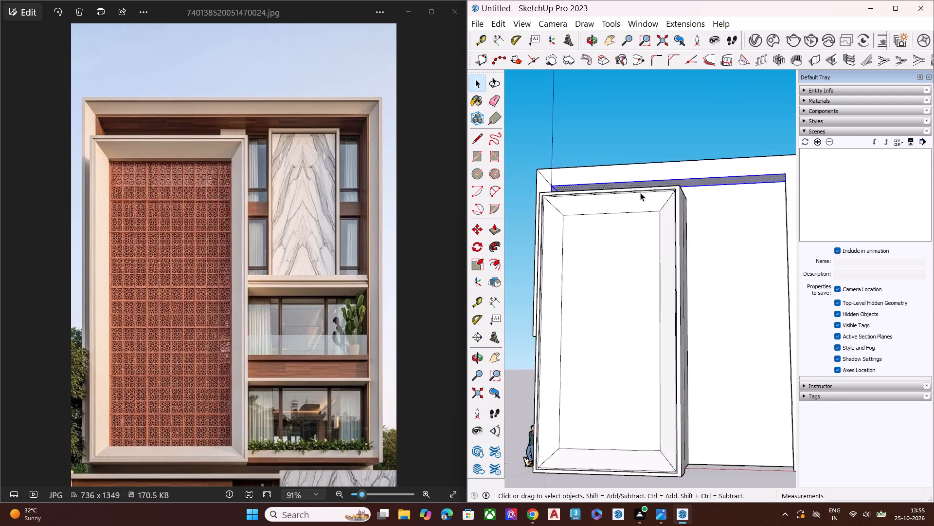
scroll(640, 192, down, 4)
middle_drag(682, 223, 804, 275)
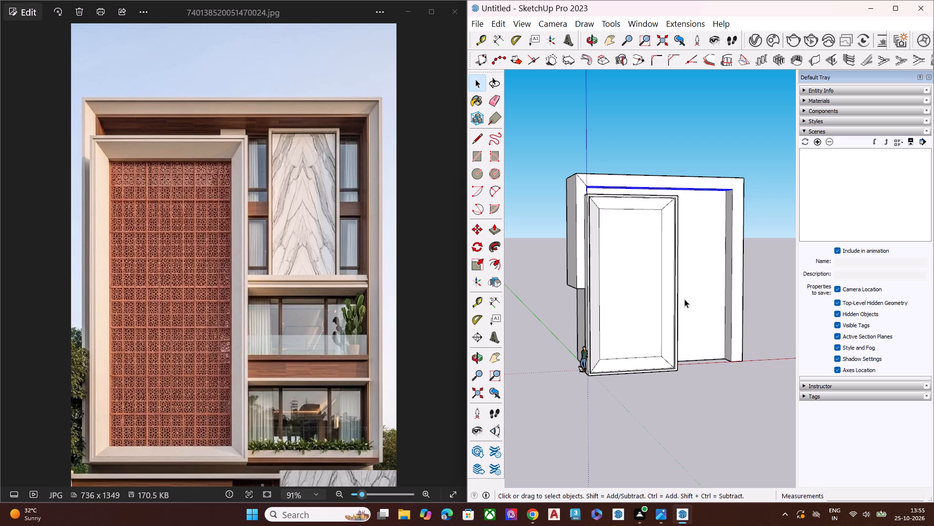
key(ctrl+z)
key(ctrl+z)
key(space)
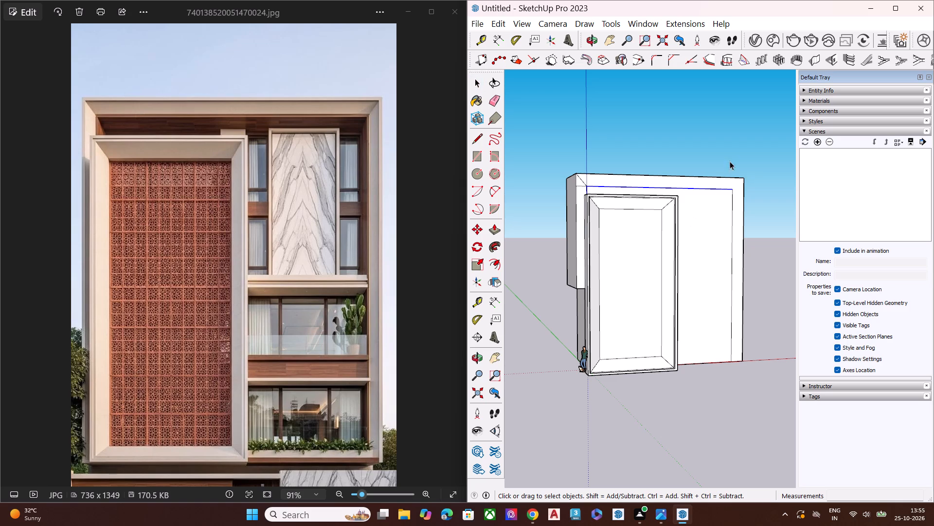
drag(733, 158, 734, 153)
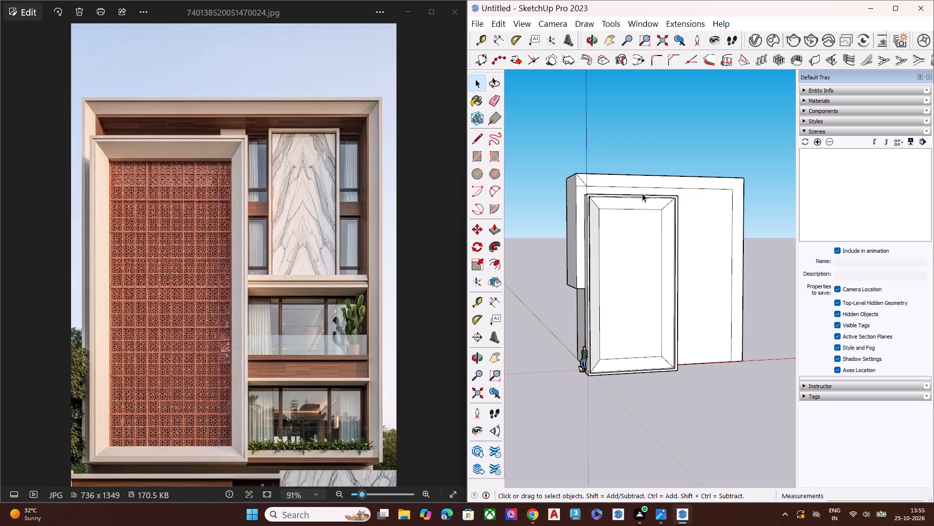
Examine the edges and faces at the outer frame's top left corner from several angles.
middle_drag(652, 230, 706, 244)
scroll(730, 188, up, 8)
scroll(713, 201, down, 6)
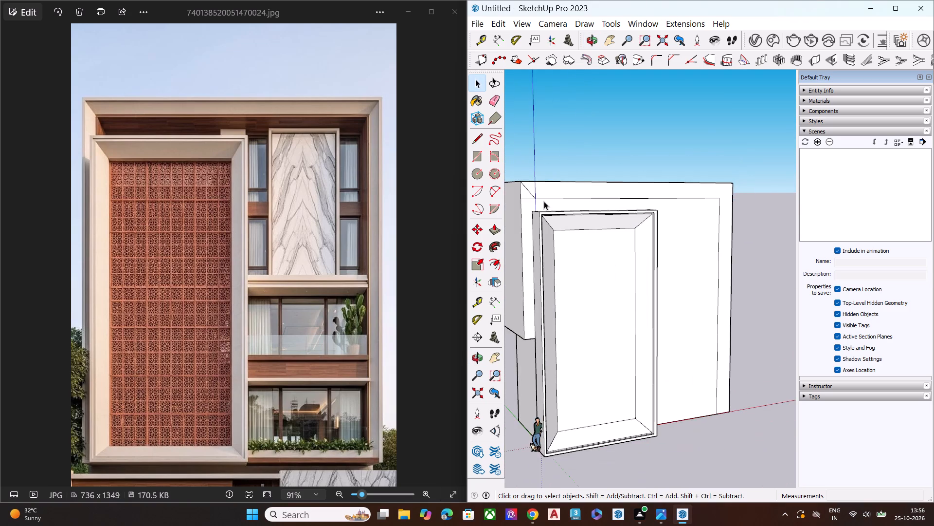
scroll(542, 200, up, 7)
click(525, 199)
click(527, 201)
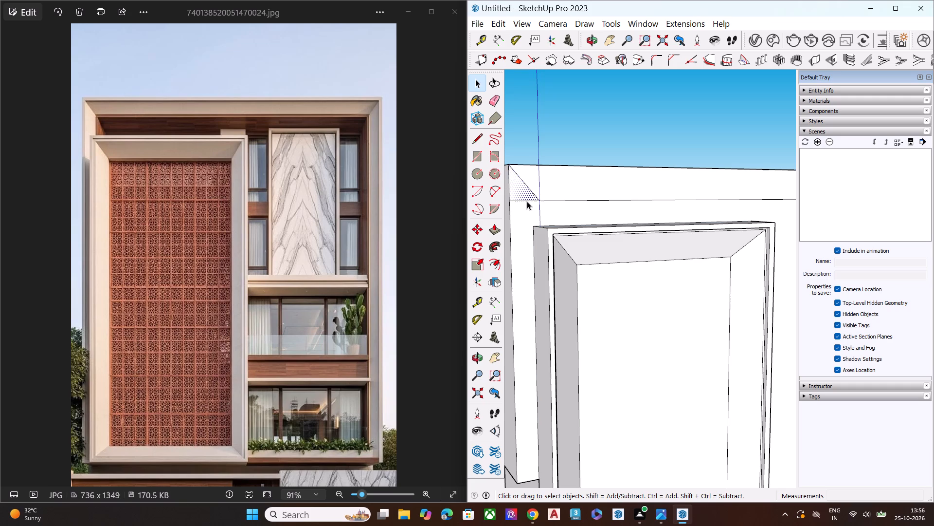
click(539, 190)
scroll(548, 186, down, 7)
middle_drag(742, 216, 649, 234)
scroll(561, 196, up, 8)
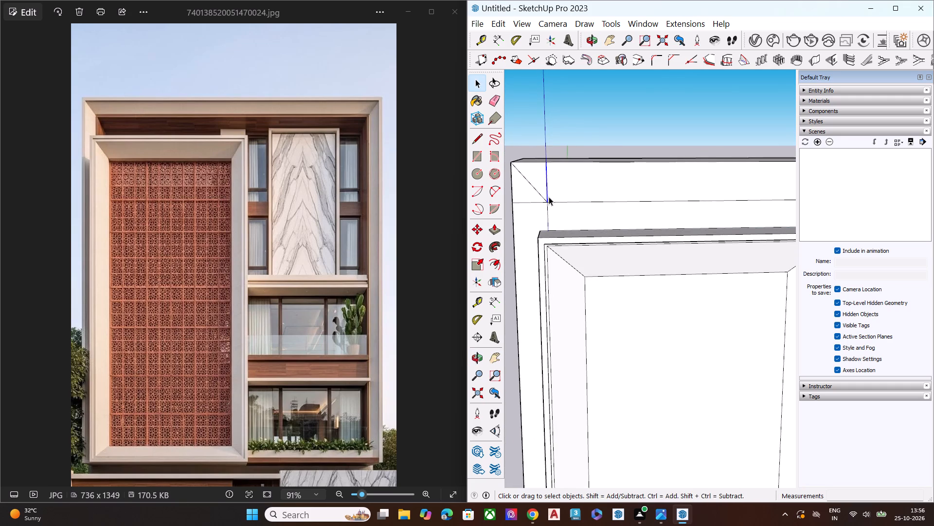
scroll(549, 197, down, 4)
click(580, 135)
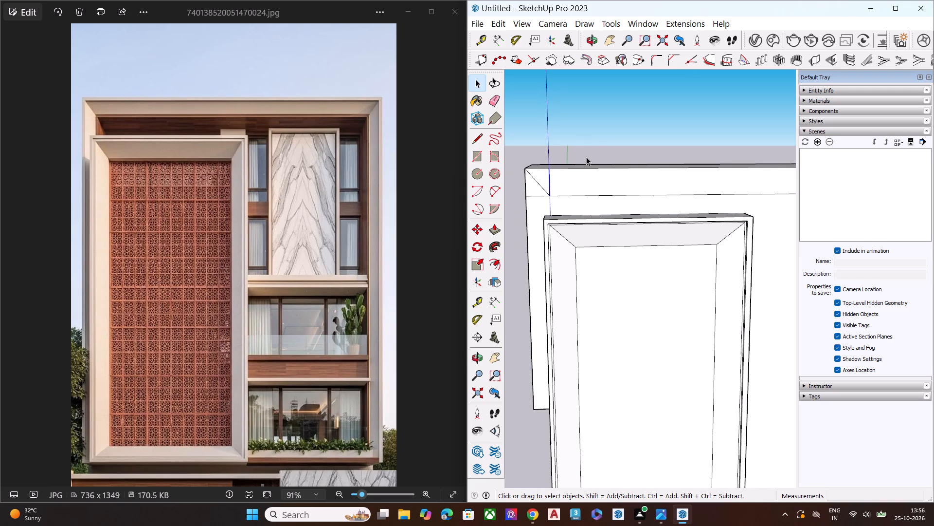
Undo the earlier edge deletions at the outer frame's top right corner.
key(ctrl+z)
key(ctrl+z)
ctrl+scroll(498, 166, down, 7)
ctrl+scroll(566, 183, down, 1)
ctrl+scroll(566, 183, up, 1)
ctrl+scroll(566, 183, down, 2)
ctrl+scroll(566, 183, up, 1)
scroll(566, 183, down, 11)
key(ctrl+z)
key(ctrl+z)
scroll(705, 190, up, 6)
scroll(705, 190, down, 1)
scroll(705, 190, up, 1)
scroll(705, 190, down, 1)
scroll(705, 190, up, 3)
key(space)
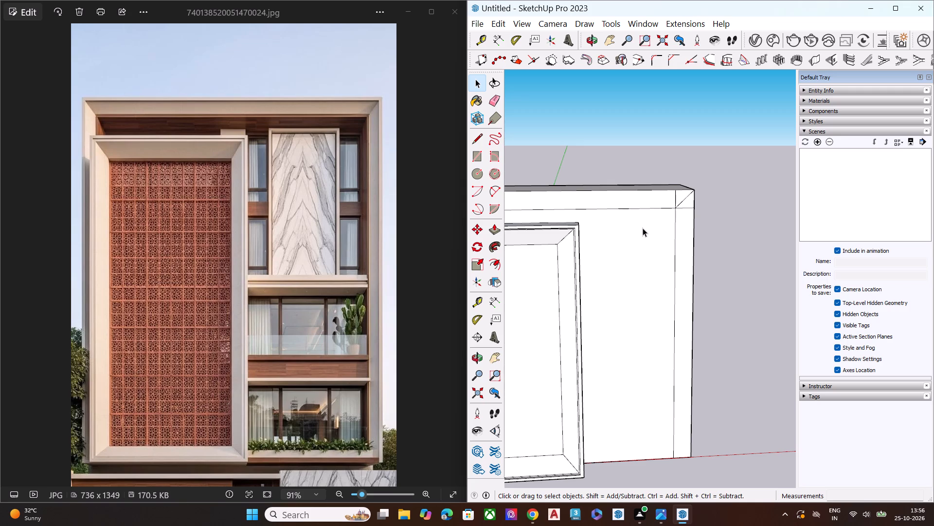
Erase the short vertical, diagonal and short horizontal edges at the outer frame's top right corner.
click(700, 209)
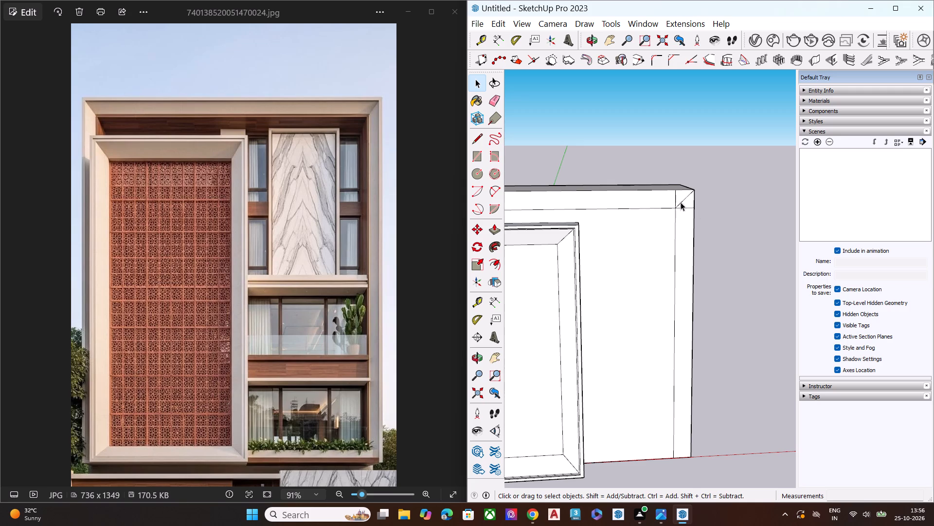
scroll(679, 200, up, 4)
click(683, 206)
click(675, 202)
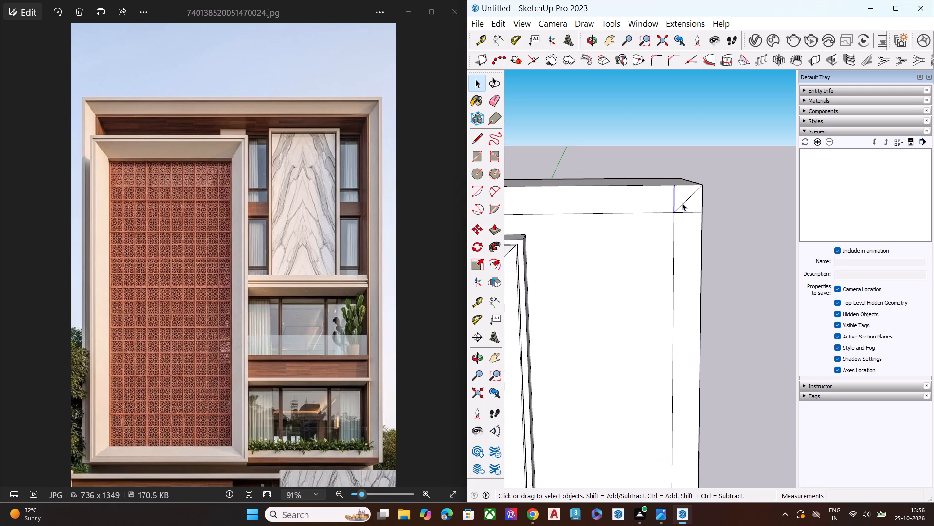
key(Delete)
click(683, 203)
key(Delete)
click(701, 211)
key(Delete)
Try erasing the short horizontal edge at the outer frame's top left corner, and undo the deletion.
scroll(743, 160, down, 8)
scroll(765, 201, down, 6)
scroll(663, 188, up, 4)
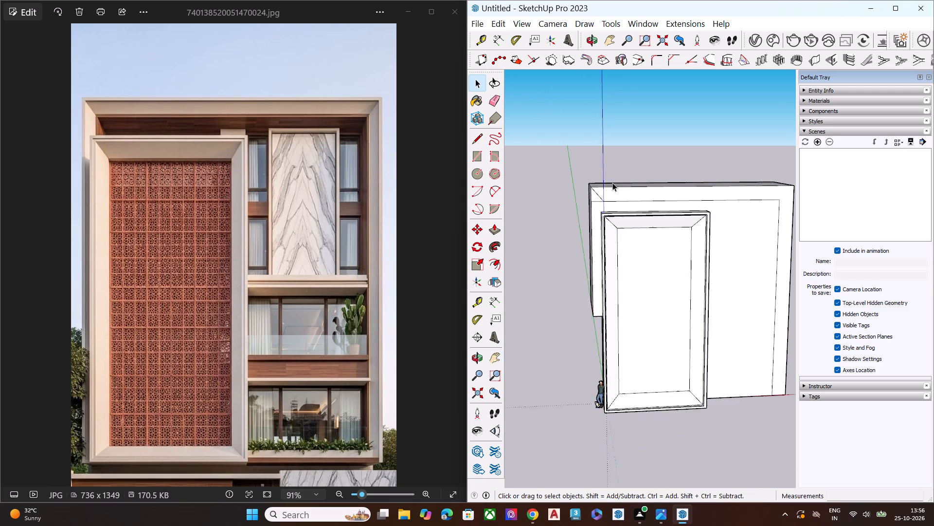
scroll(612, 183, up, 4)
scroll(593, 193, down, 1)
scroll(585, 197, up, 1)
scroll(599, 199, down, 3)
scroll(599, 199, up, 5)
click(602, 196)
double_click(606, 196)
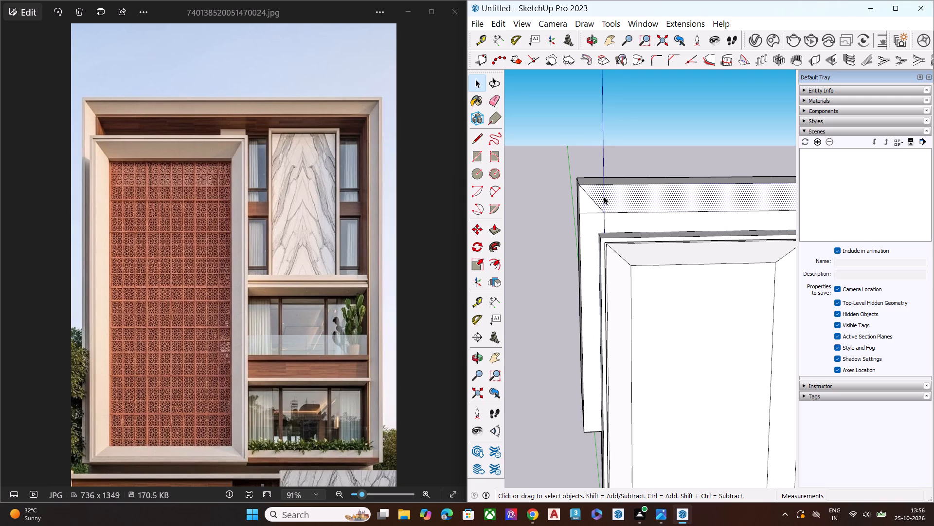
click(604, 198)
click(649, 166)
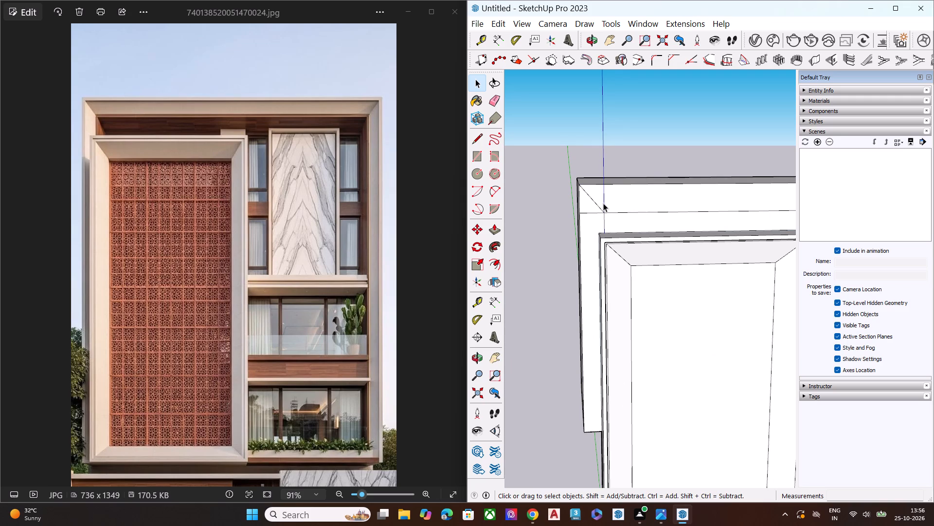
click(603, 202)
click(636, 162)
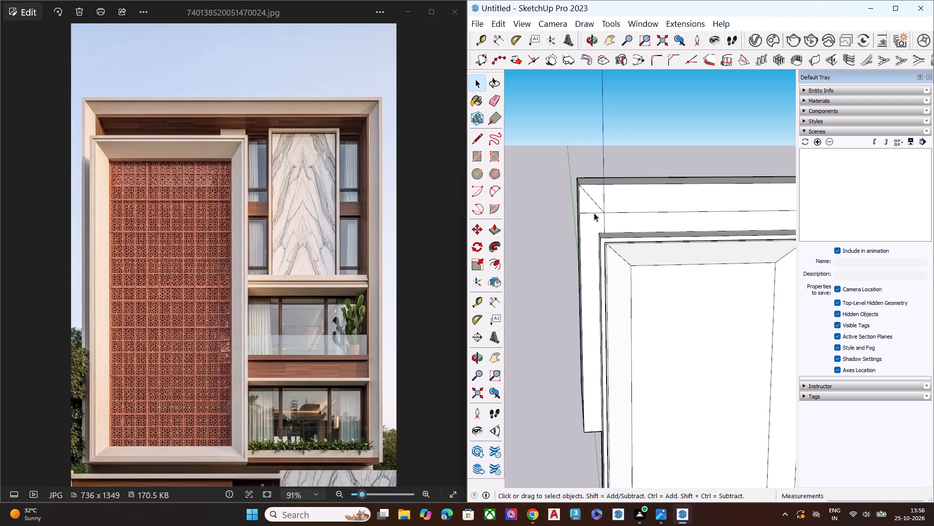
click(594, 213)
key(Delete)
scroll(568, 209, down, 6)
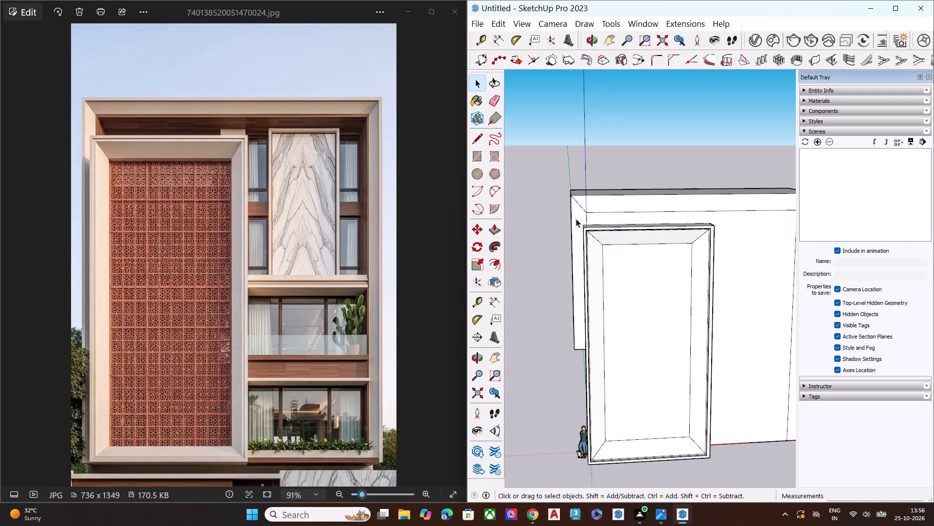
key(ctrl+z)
Draw a vertical line about 1' 10" long from the projecting panel's top edge up to the frame's inner top left corner.
middle_drag(586, 233, 654, 224)
scroll(614, 220, up, 7)
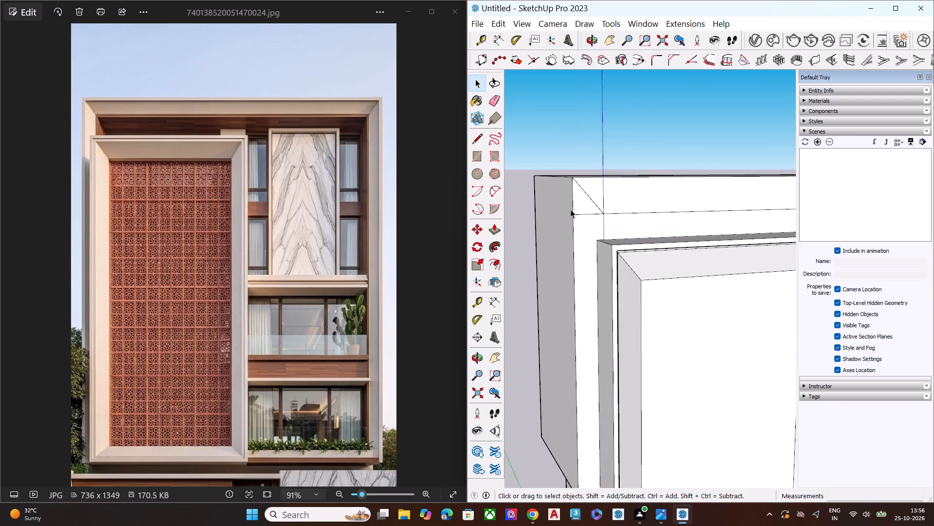
scroll(571, 209, up, 1)
middle_drag(609, 245, 614, 220)
scroll(614, 220, up, 6)
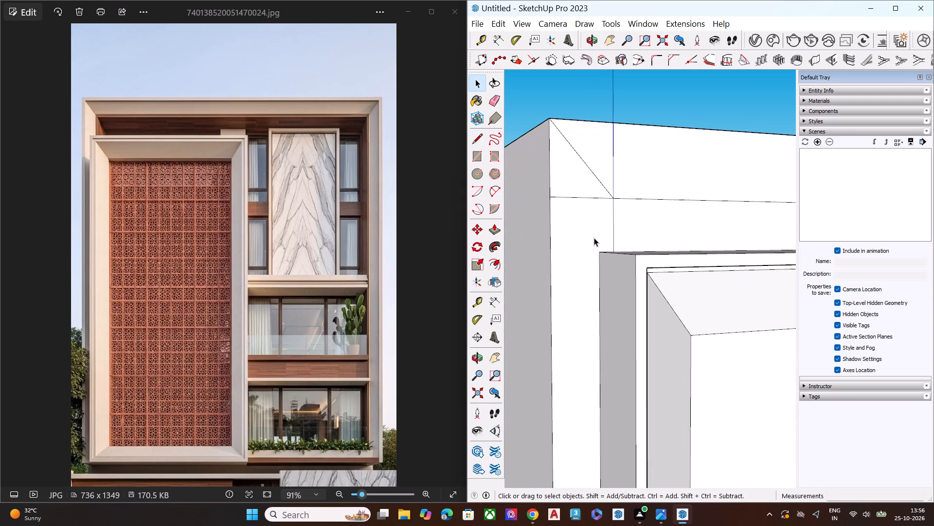
middle_drag(616, 244, 597, 309)
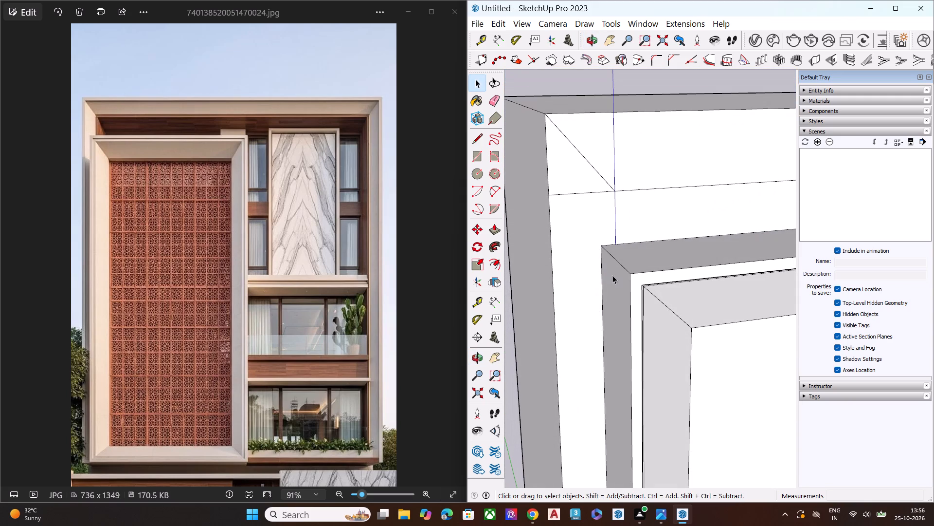
key(l)
click(615, 243)
click(617, 190)
key(space)
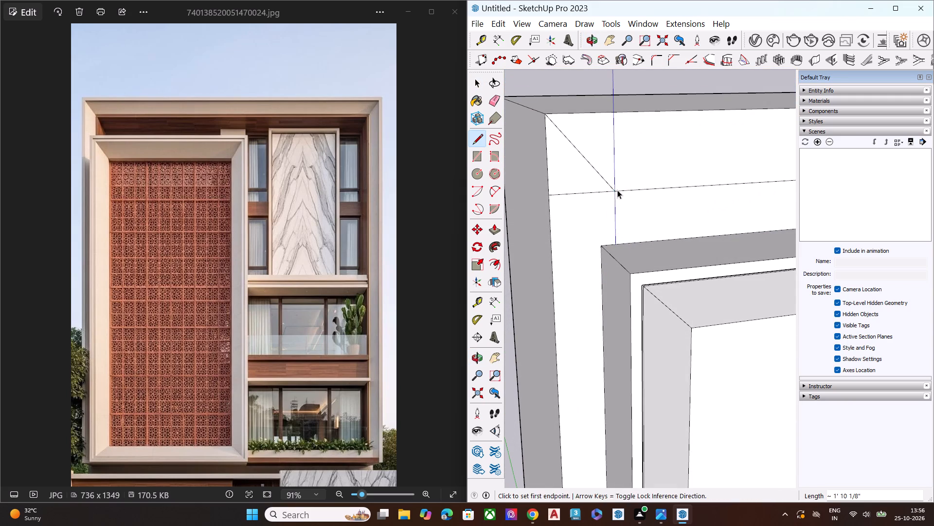
Push the facade face above and beside the projecting panel inward to form a recess within the outer frame.
scroll(589, 215, down, 1)
scroll(589, 215, up, 2)
scroll(589, 215, down, 2)
click(637, 213)
scroll(529, 214, down, 3)
scroll(526, 214, up, 1)
scroll(526, 214, down, 2)
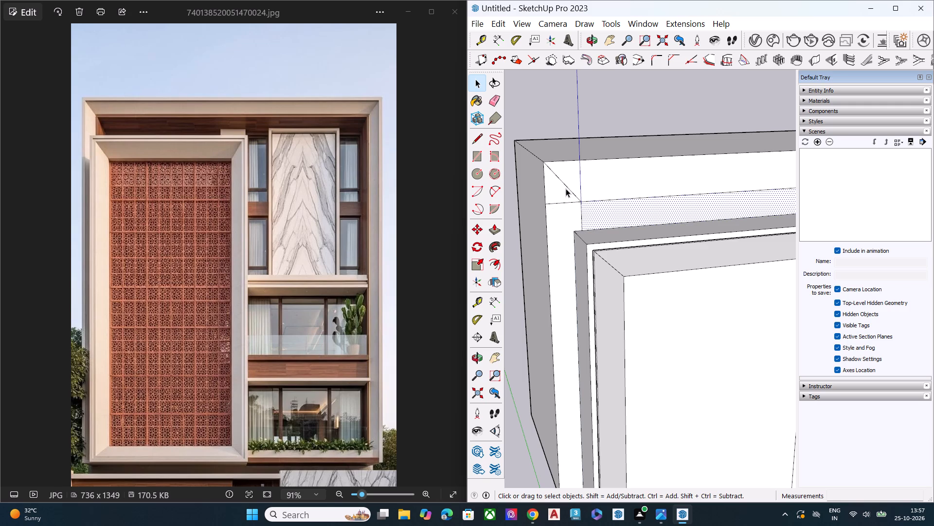
scroll(503, 178, down, 5)
scroll(584, 245, down, 8)
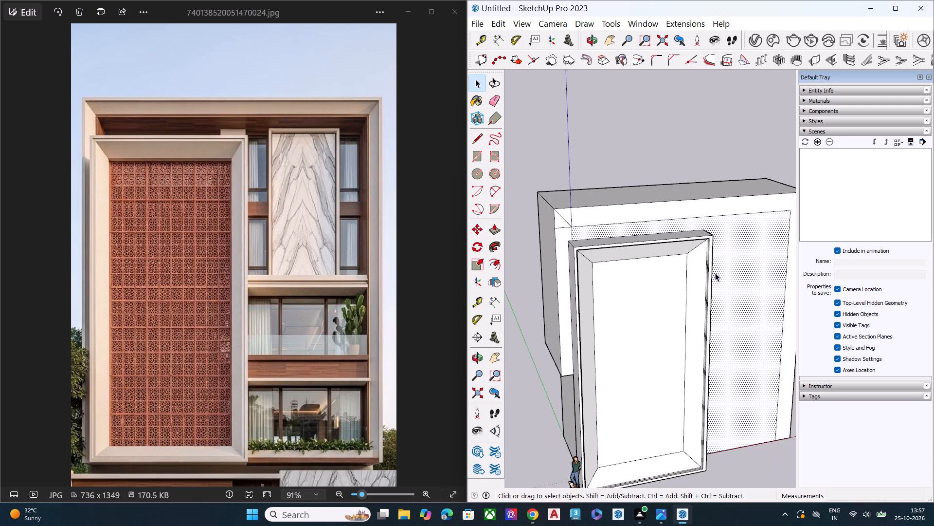
middle_drag(715, 273, 539, 258)
middle_drag(640, 310, 597, 242)
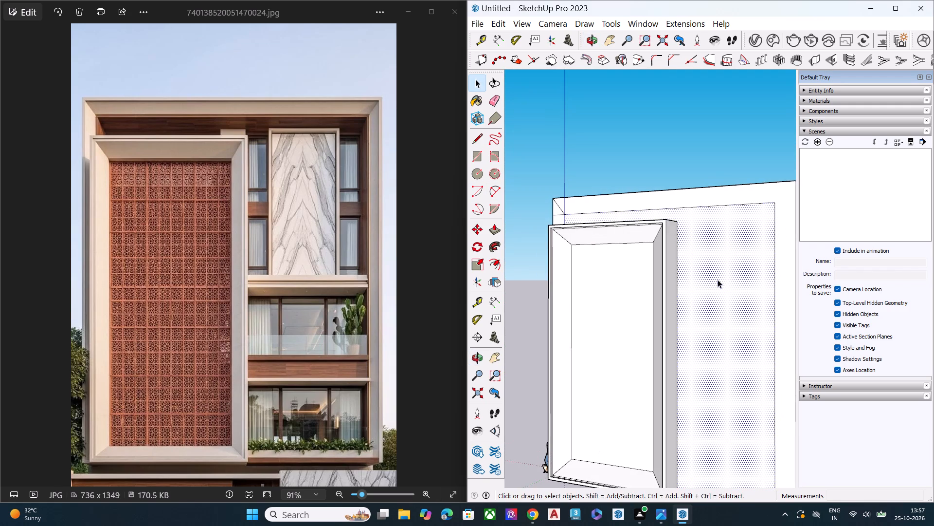
middle_drag(712, 276, 706, 246)
scroll(714, 246, up, 3)
click(726, 244)
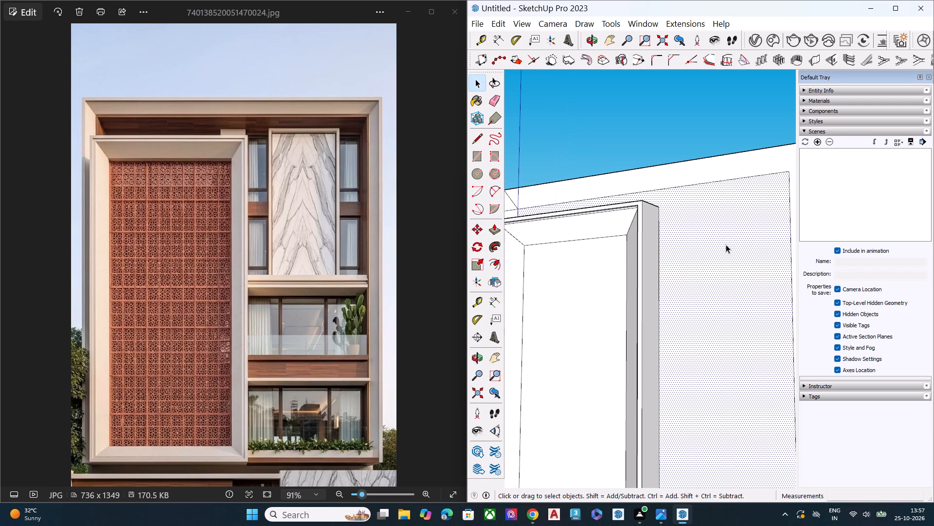
key(p)
click(724, 244)
click(736, 243)
key(space)
scroll(629, 230, down, 1)
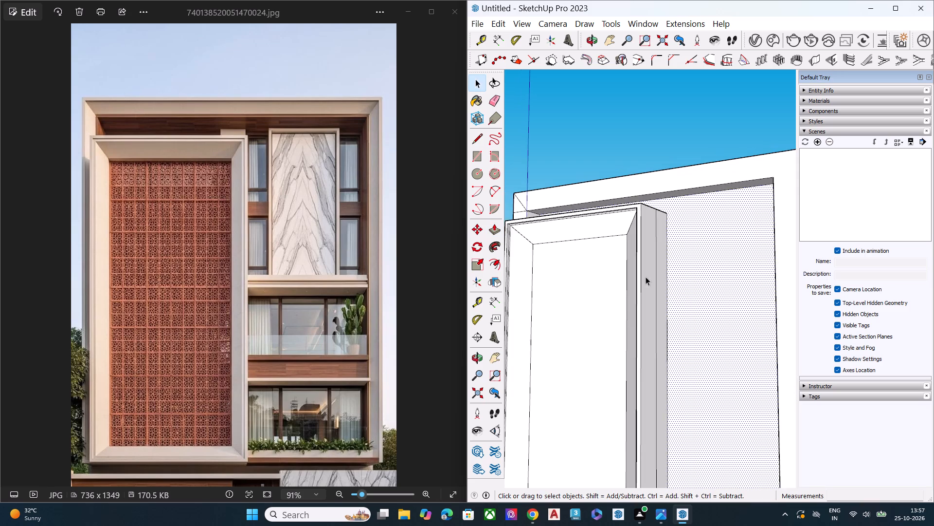
Move the recess's inner top right corner edge about 6" horizontally toward the projecting panel, together with its adjoining faces.
middle_drag(665, 273, 759, 236)
scroll(591, 211, down, 4)
scroll(566, 214, up, 1)
scroll(566, 215, down, 3)
middle_drag(689, 230, 756, 200)
scroll(729, 201, up, 2)
scroll(712, 200, down, 3)
scroll(710, 200, up, 1)
scroll(710, 199, down, 2)
scroll(710, 199, up, 5)
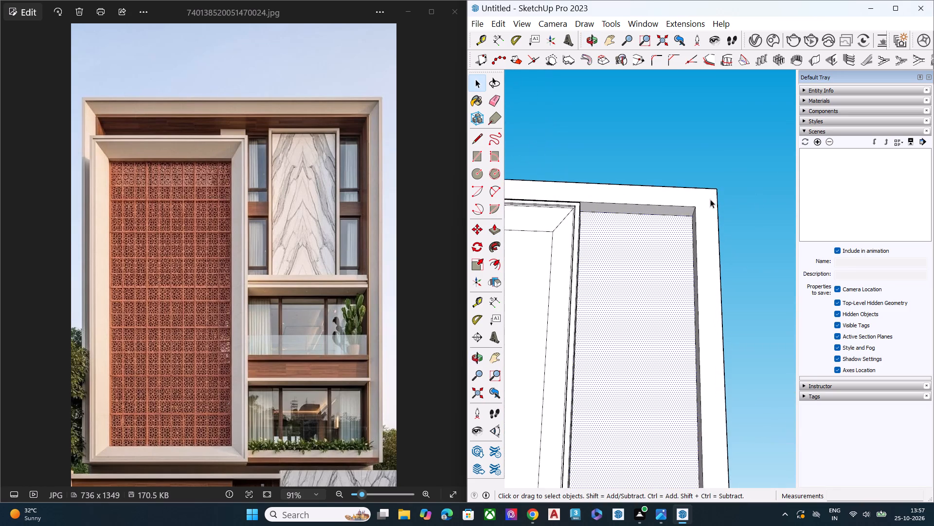
middle_drag(695, 200, 730, 172)
scroll(730, 173, up, 2)
scroll(705, 197, down, 2)
scroll(702, 200, up, 1)
scroll(699, 209, down, 2)
scroll(699, 210, up, 4)
double_click(691, 220)
scroll(692, 217, up, 8)
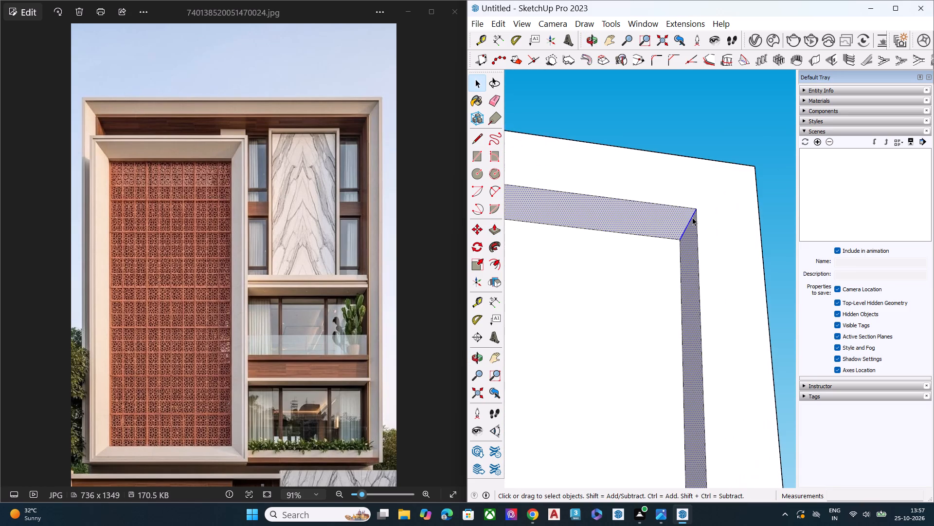
scroll(692, 217, up, 2)
double_click(694, 216)
key(m)
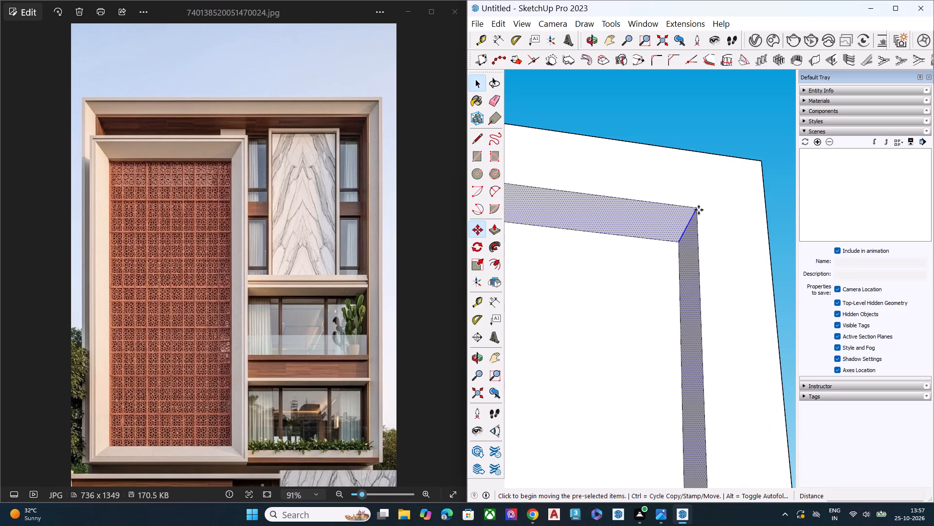
click(699, 207)
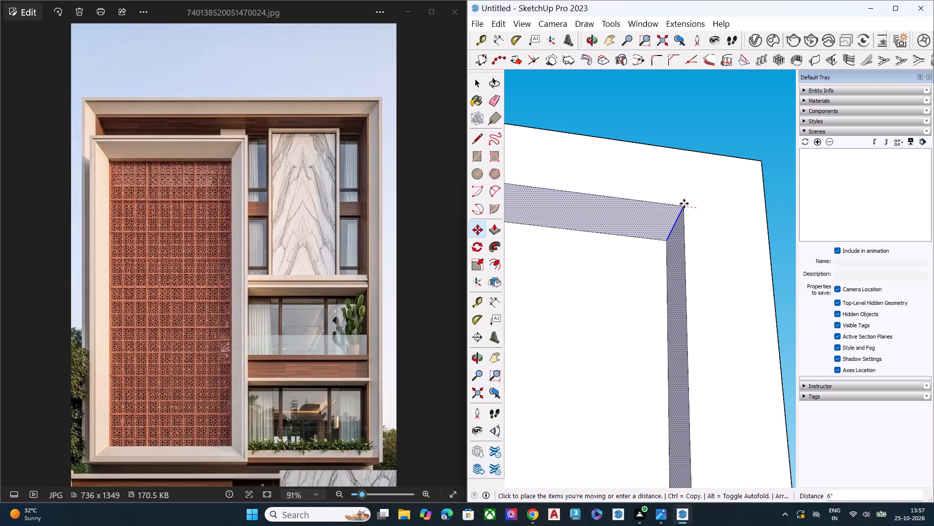
click(684, 204)
key(space)
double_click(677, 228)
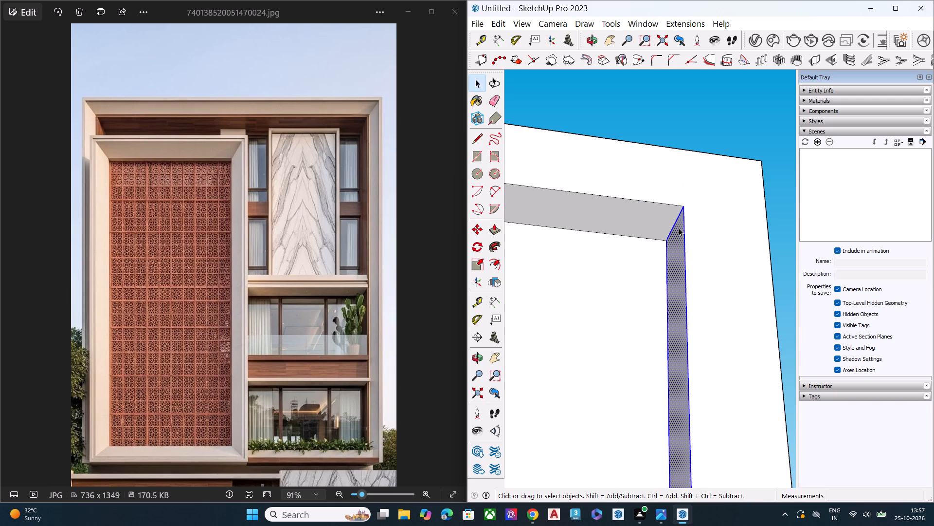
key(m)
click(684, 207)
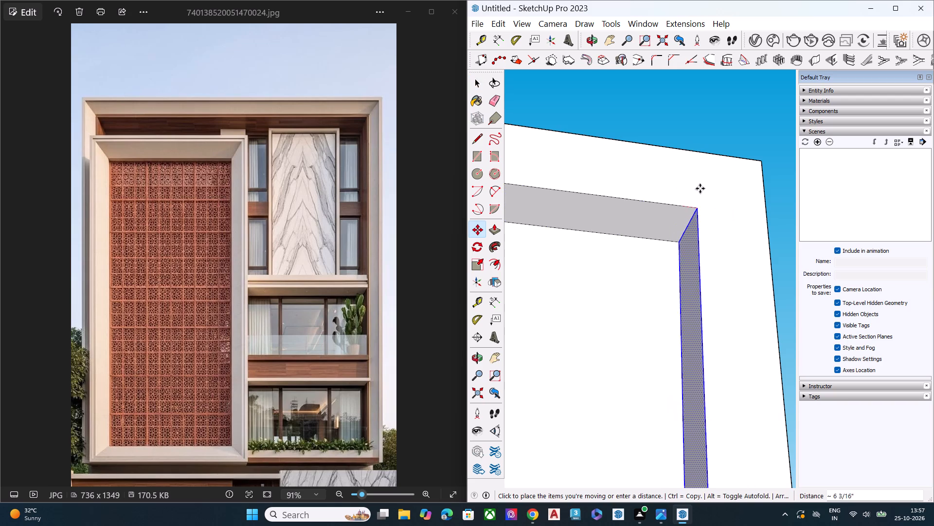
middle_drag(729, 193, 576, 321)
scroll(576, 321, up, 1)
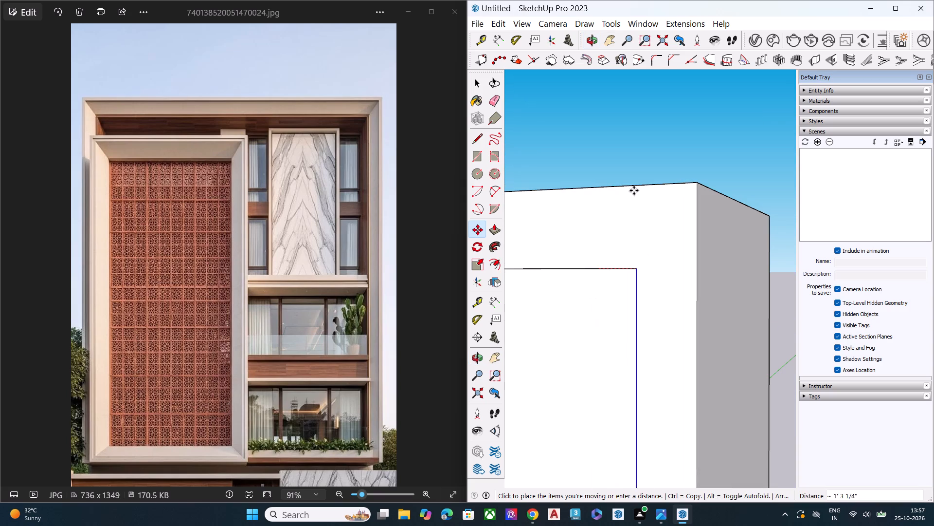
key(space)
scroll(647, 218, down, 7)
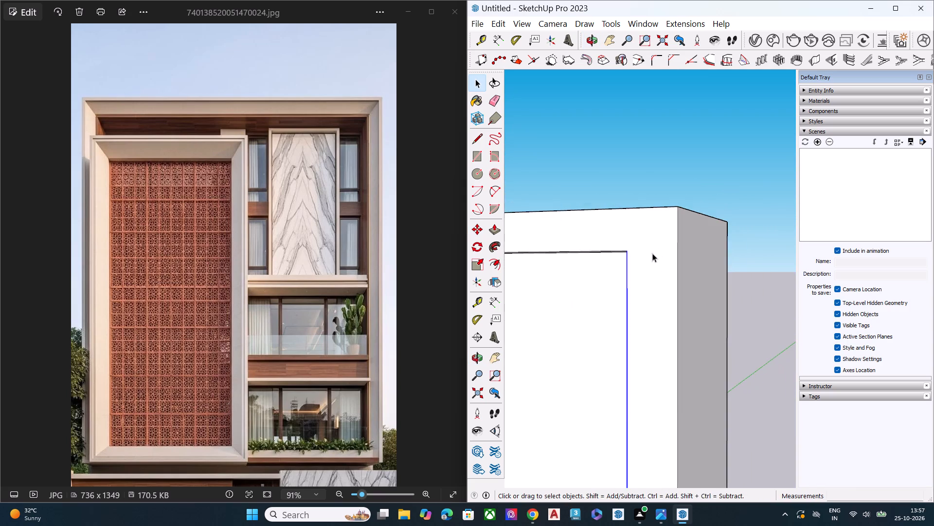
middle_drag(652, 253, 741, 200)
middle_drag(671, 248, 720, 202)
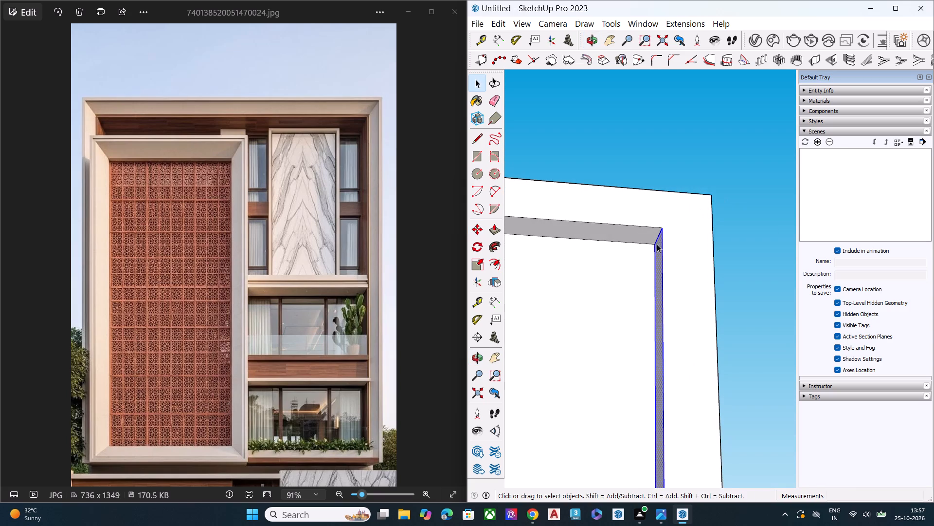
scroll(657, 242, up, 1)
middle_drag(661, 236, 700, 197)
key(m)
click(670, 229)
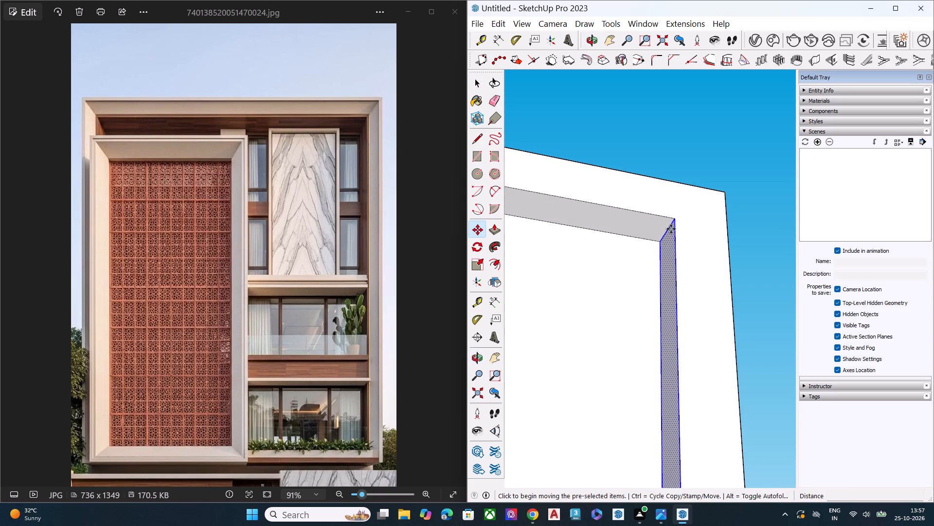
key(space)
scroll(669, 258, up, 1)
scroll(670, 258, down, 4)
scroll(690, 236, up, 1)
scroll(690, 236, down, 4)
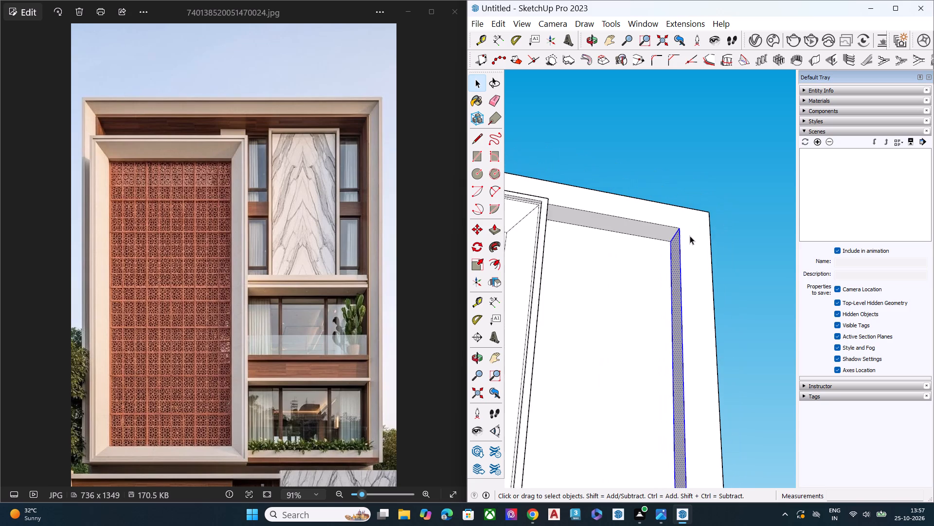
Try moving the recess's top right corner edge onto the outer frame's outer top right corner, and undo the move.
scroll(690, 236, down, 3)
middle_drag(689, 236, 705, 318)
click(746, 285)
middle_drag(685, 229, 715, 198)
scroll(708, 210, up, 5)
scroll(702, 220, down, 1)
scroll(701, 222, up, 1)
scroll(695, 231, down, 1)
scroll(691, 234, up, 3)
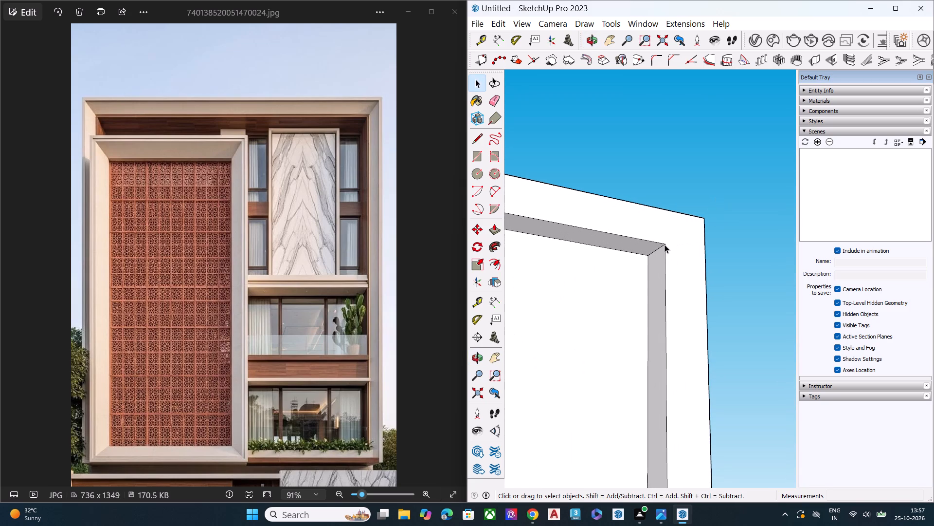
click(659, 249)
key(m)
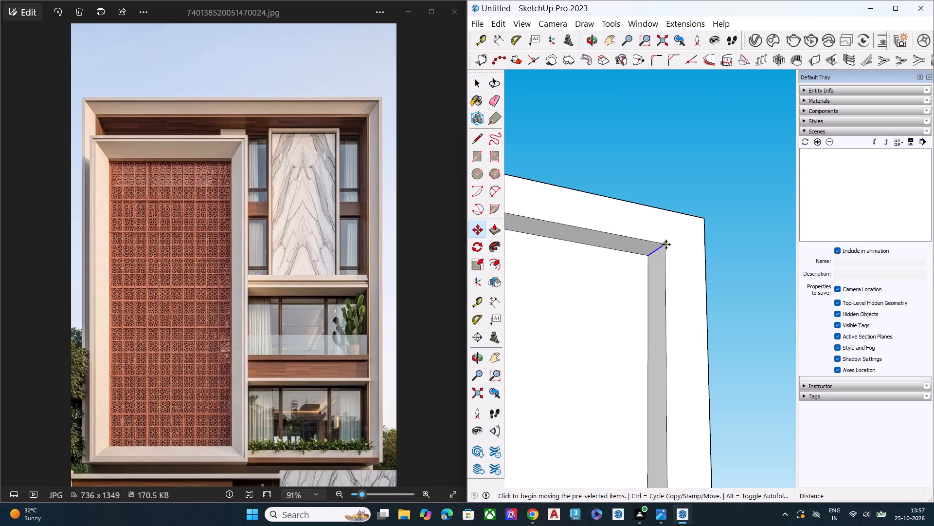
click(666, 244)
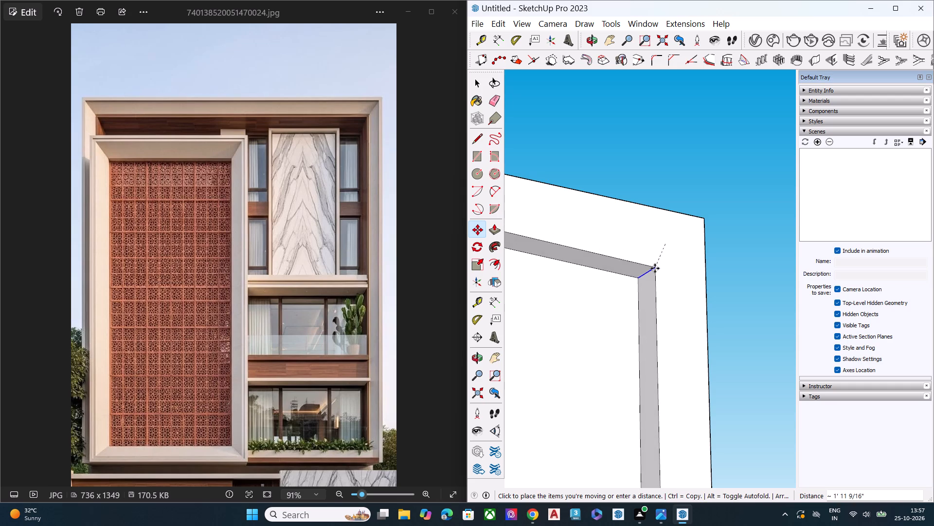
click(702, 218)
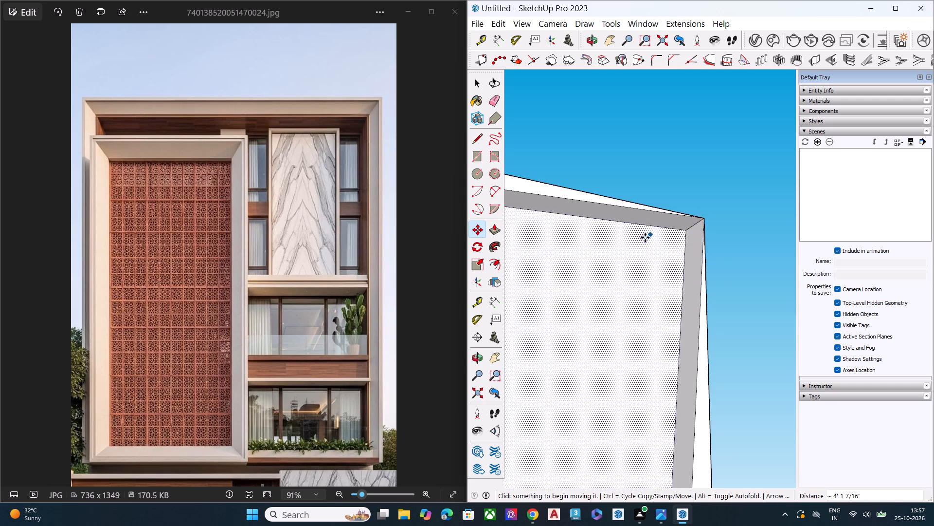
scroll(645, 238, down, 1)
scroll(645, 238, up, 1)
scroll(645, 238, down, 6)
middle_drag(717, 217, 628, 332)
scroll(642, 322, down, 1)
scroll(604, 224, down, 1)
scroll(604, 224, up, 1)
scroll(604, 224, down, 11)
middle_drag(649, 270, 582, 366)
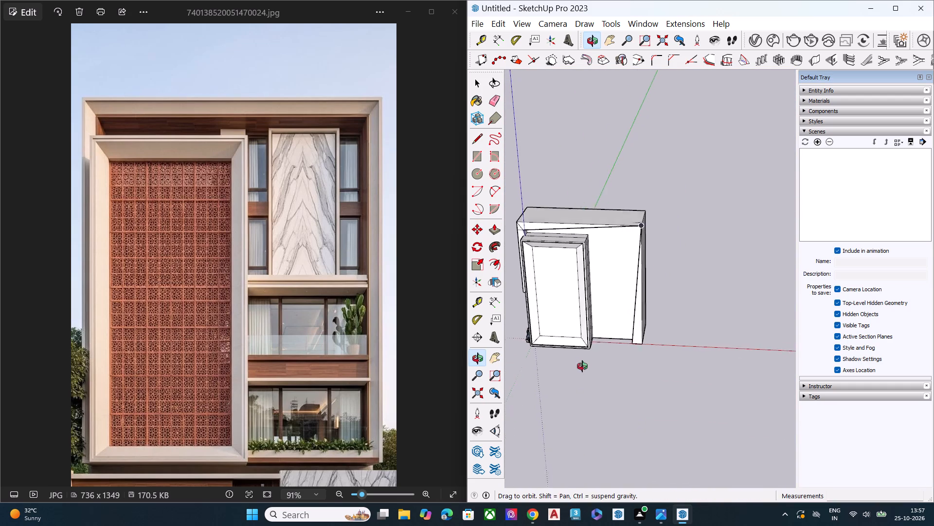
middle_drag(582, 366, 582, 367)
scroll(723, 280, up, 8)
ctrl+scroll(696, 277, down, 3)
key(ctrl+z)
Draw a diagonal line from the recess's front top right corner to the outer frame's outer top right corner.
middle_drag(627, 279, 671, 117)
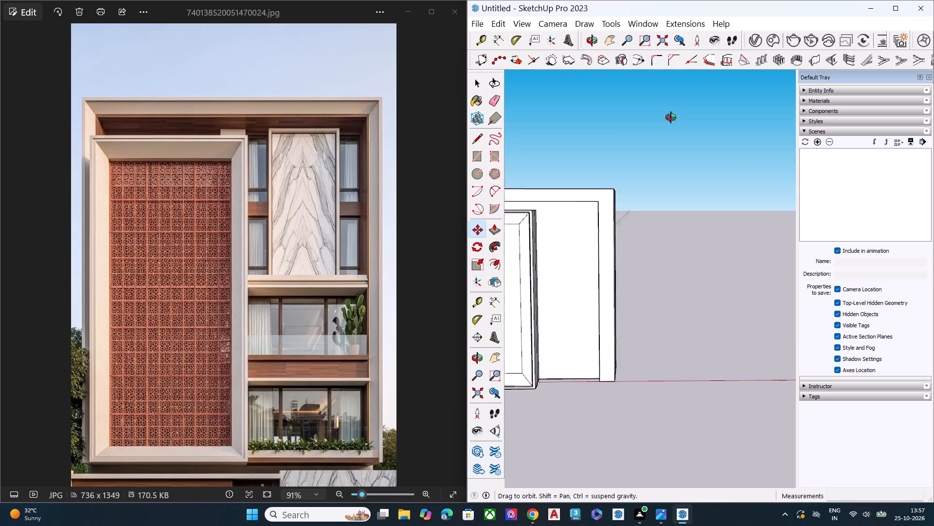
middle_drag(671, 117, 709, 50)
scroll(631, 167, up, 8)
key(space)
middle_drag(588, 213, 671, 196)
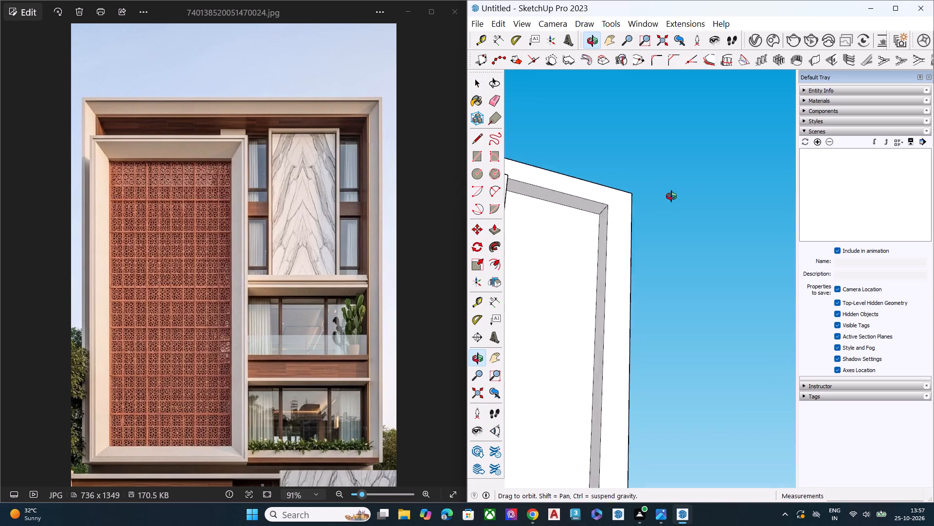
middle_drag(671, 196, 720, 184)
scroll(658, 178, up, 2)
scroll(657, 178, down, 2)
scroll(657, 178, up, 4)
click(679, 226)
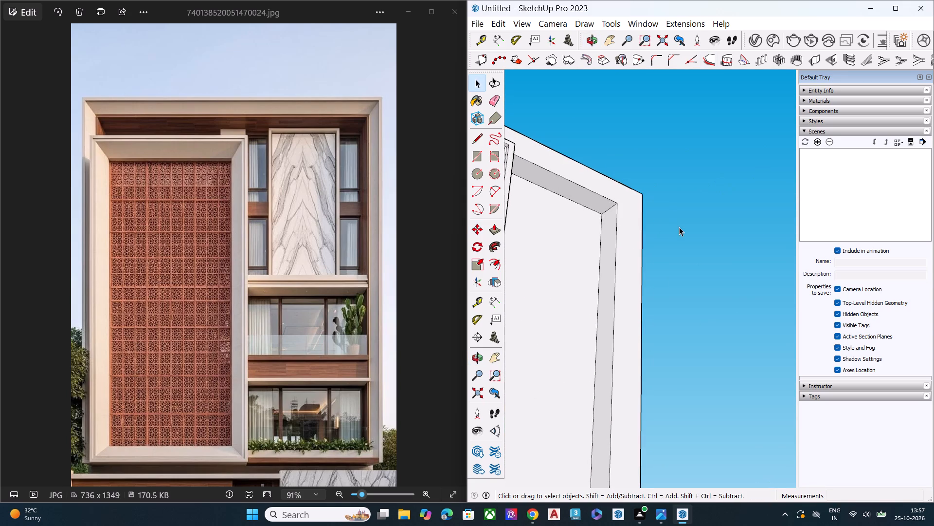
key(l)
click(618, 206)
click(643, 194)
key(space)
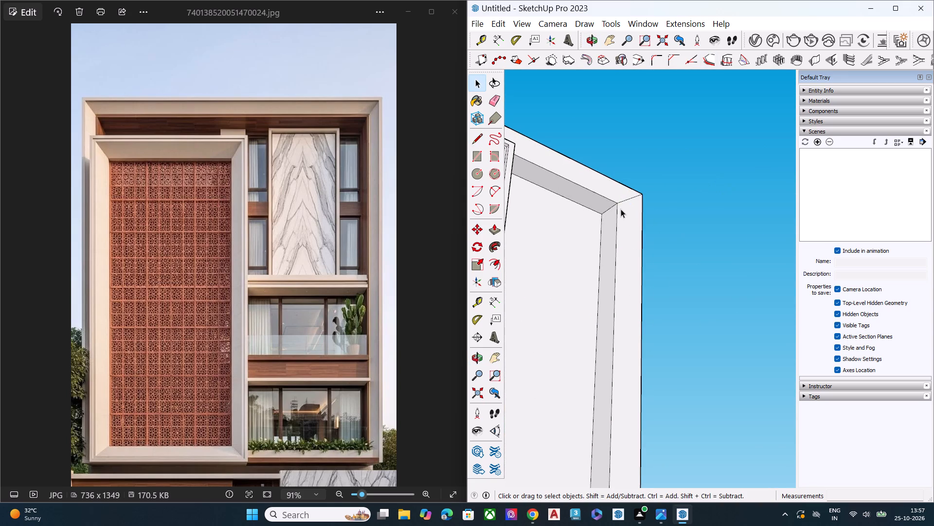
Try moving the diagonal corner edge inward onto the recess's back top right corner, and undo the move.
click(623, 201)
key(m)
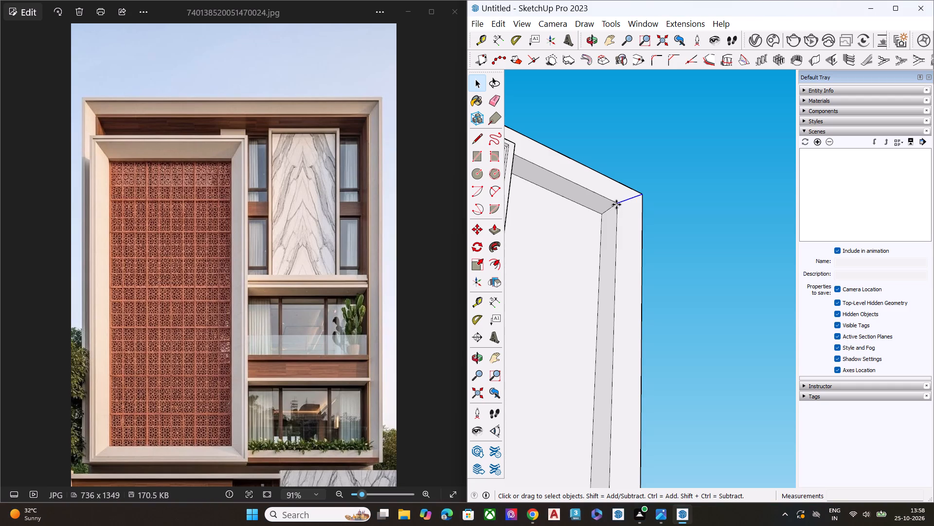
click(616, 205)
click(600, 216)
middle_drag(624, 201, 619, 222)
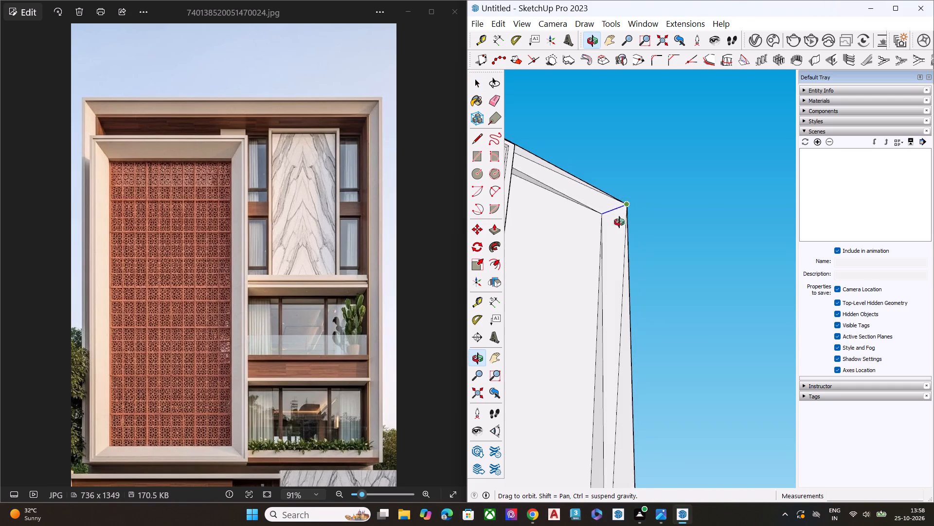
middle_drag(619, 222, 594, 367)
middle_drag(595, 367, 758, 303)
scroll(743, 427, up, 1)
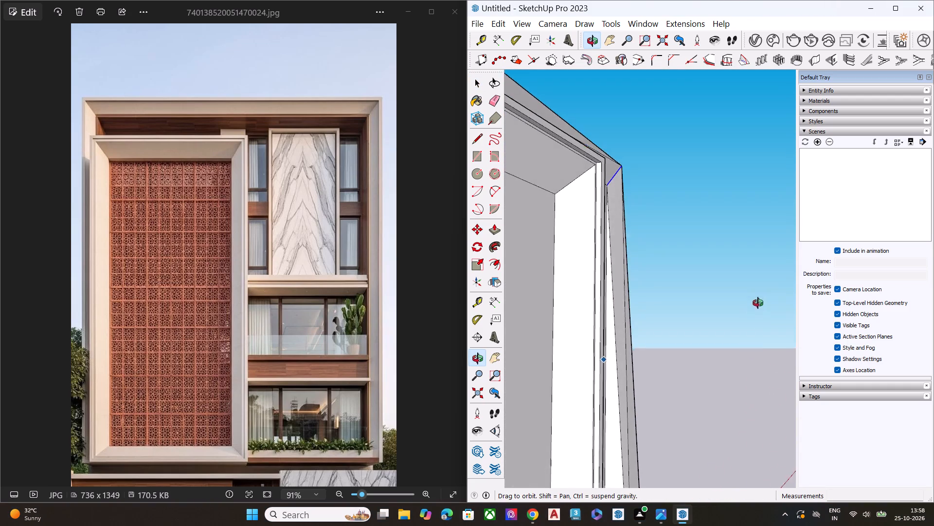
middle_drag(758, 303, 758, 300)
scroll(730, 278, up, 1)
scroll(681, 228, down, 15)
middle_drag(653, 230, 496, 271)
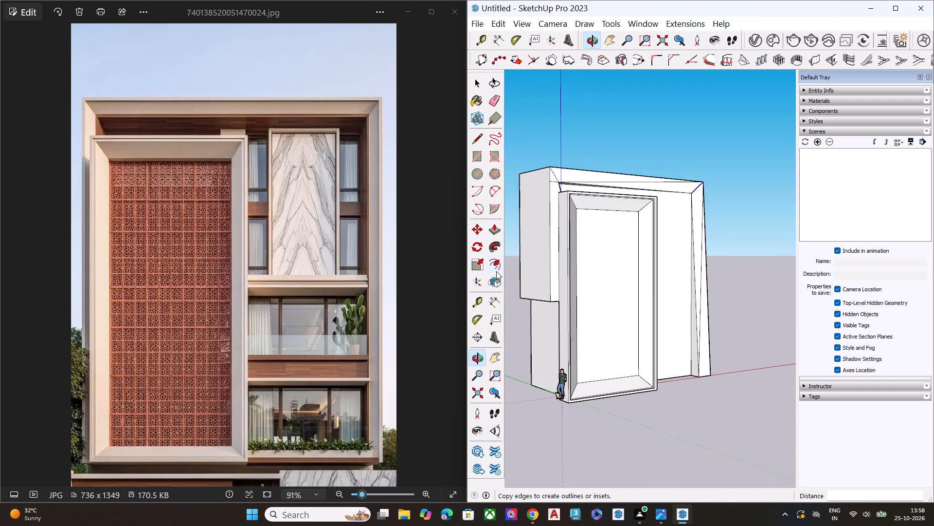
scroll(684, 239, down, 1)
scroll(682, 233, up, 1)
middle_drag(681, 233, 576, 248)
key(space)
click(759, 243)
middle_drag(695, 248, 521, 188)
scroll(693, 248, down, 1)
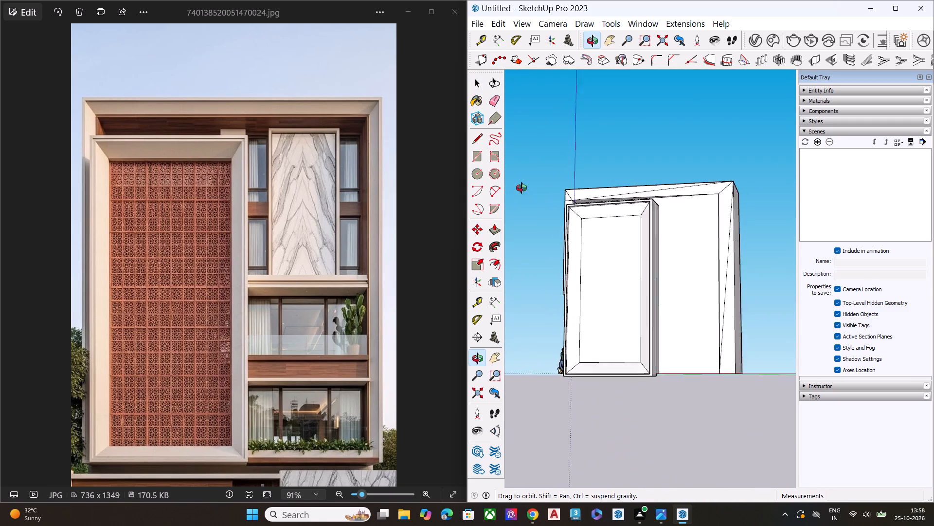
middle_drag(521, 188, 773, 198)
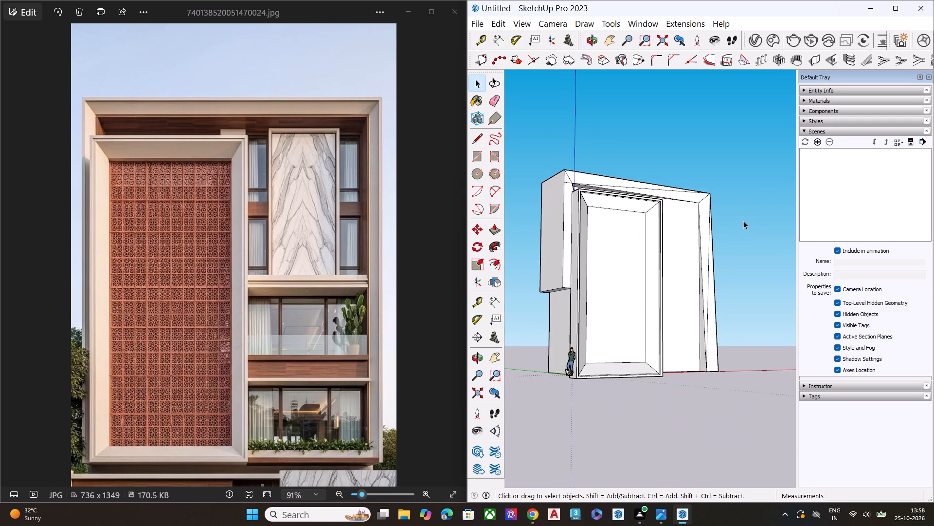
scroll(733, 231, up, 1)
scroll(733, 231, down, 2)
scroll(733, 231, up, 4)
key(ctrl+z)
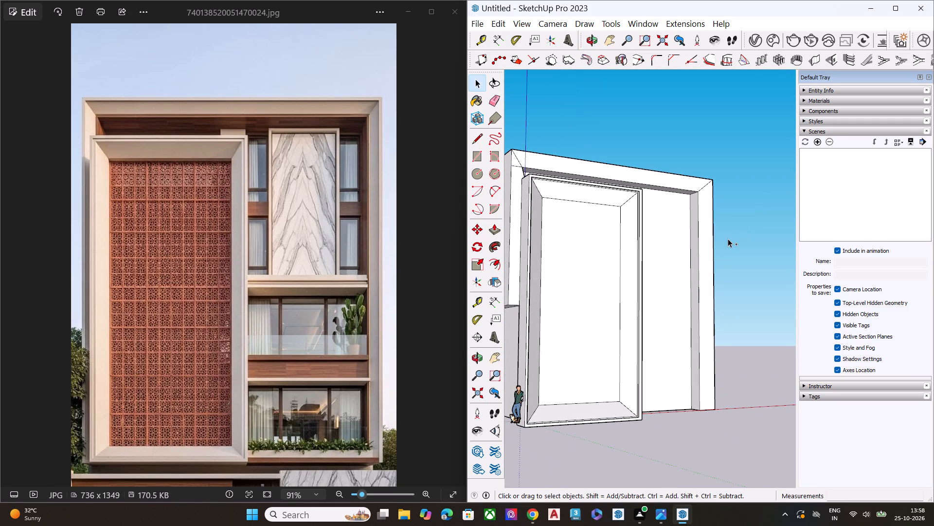
Undo the corner diagonal together with the earlier recess corner shift and the inward push of the facade face.
key(ctrl+z)
middle_drag(686, 204, 695, 165)
scroll(695, 165, up, 1)
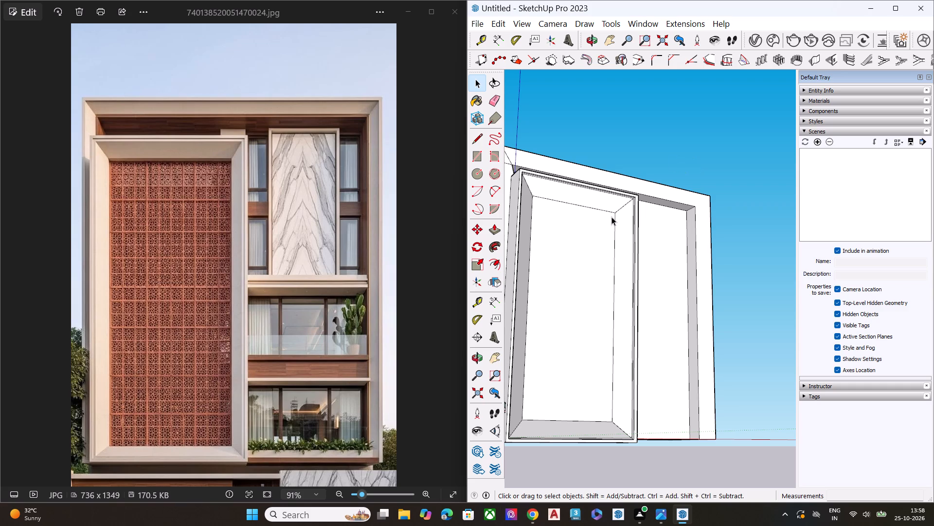
scroll(600, 225, down, 6)
middle_drag(623, 241, 527, 310)
scroll(635, 235, up, 7)
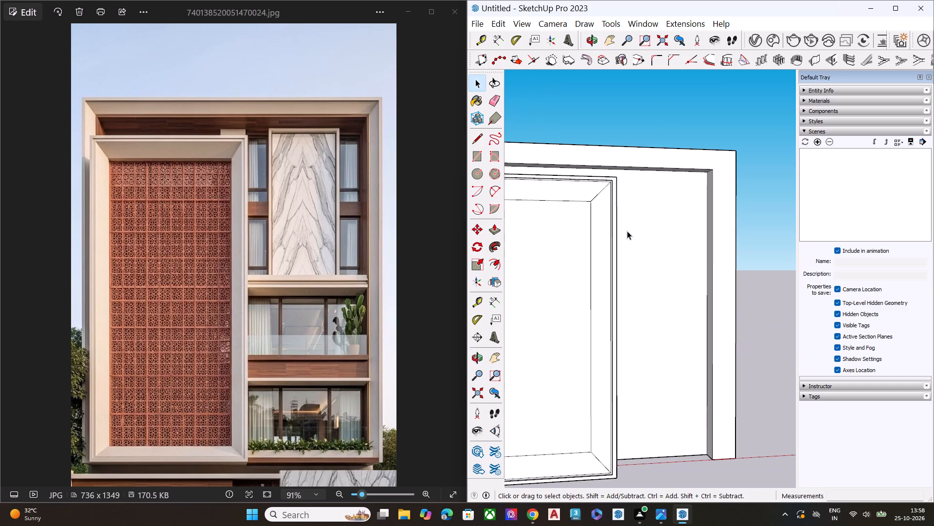
key(ctrl+z)
key(ctrl+z)
Draw a vertical line about 38' 5 1/2" long beside the projecting panel, from the frame's inner top edge down to the base.
middle_drag(679, 223, 617, 232)
key(l)
middle_drag(609, 215, 619, 230)
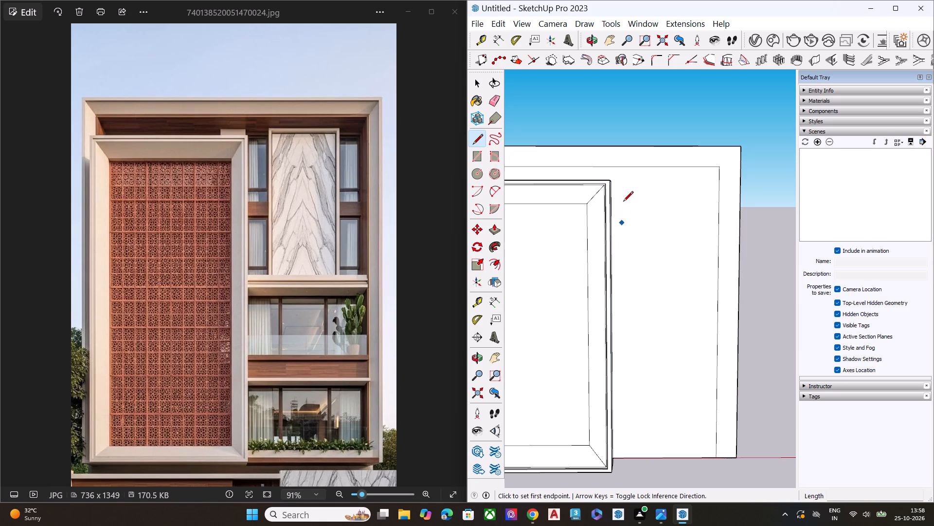
click(618, 169)
click(621, 459)
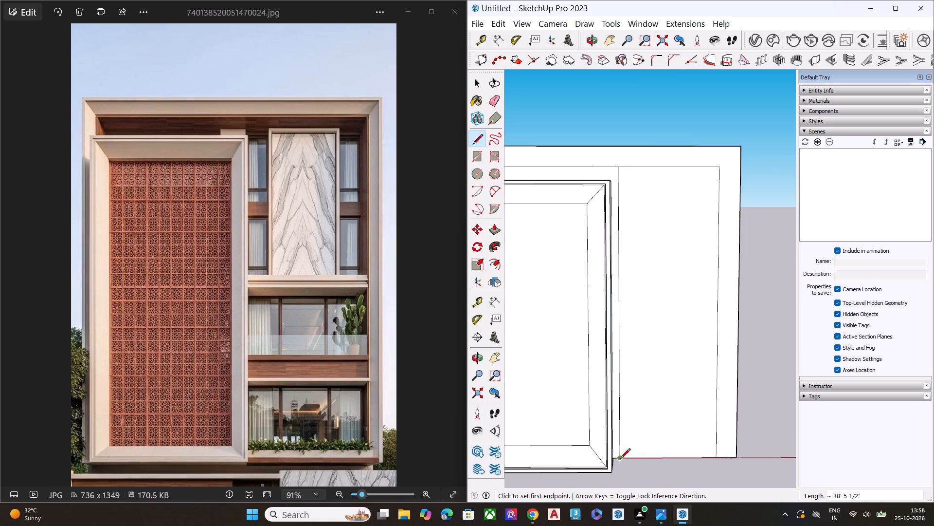
key(space)
click(670, 370)
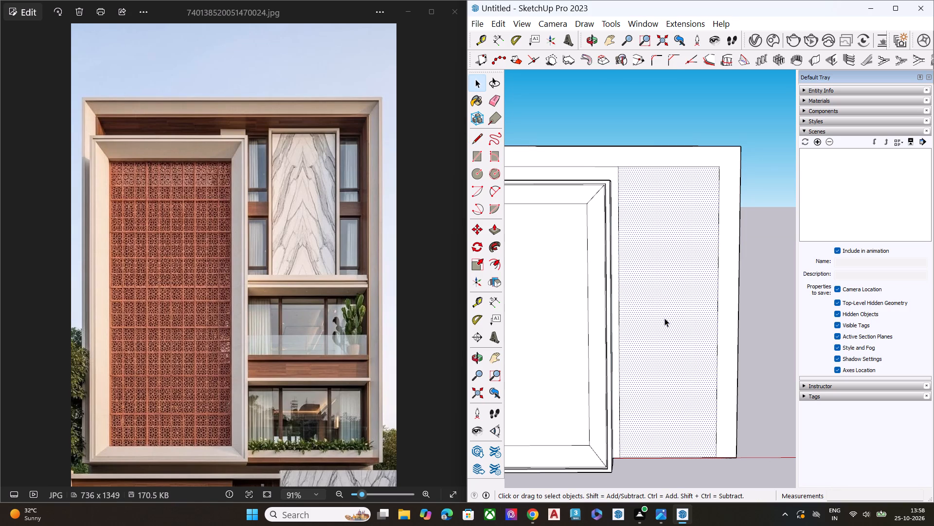
Draw a short vertical line from the new line's top end up to the outer frame's top edge.
key(l)
click(617, 169)
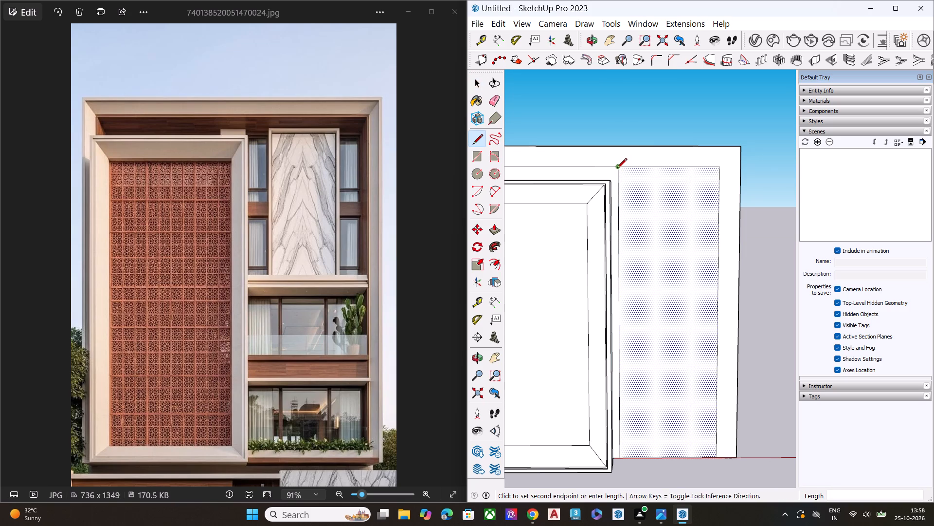
click(620, 148)
key(space)
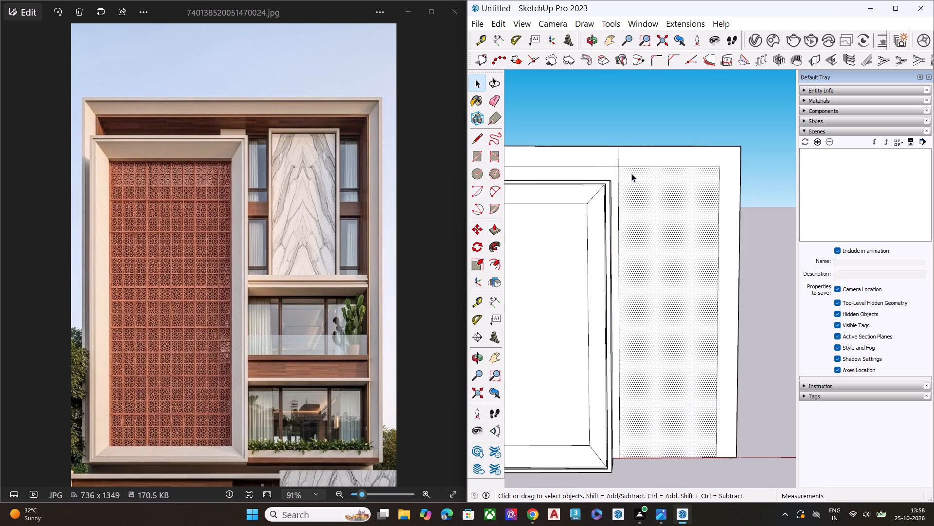
click(647, 206)
click(717, 178)
click(718, 183)
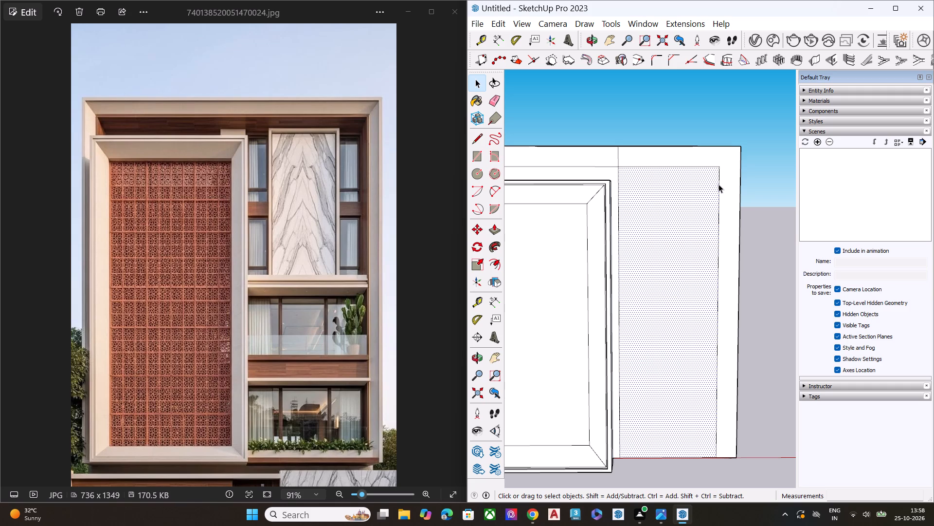
click(720, 185)
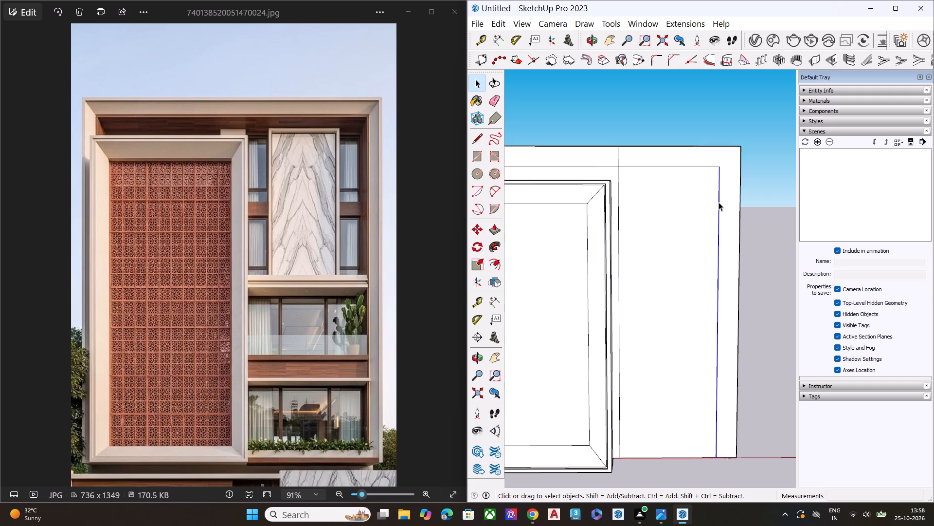
click(786, 221)
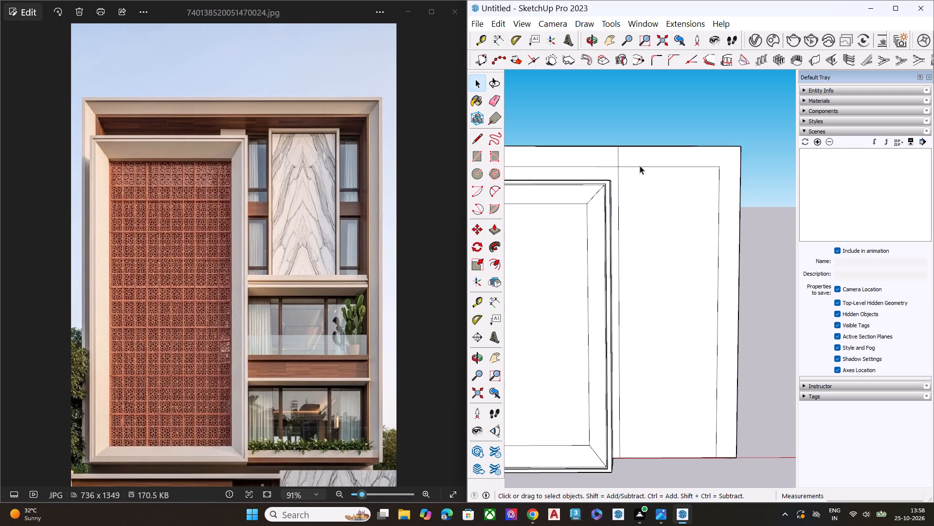
Draw a diagonal line from the frame's inner top right corner to its outer top right corner.
key(l)
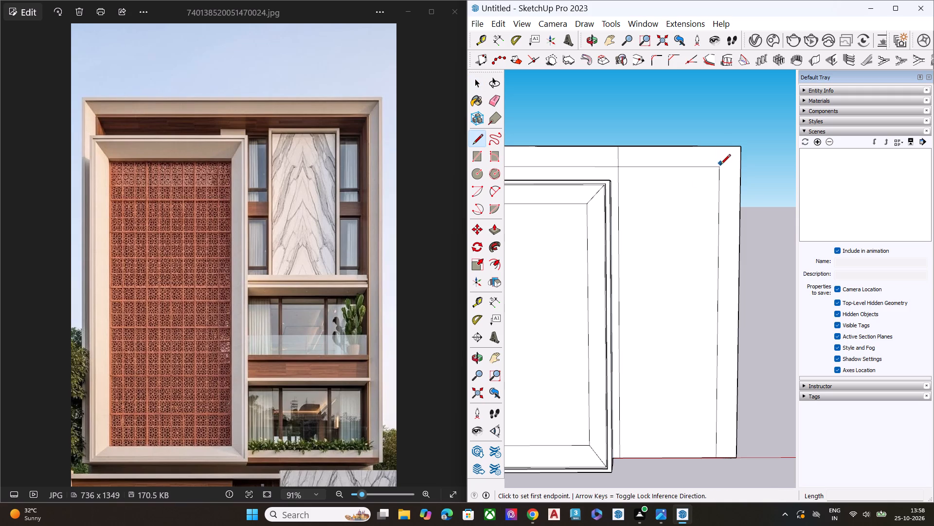
click(720, 166)
click(736, 148)
key(space)
Move the facade face beside the projecting panel, with its edges, about 8 7/16" horizontally toward the panel.
click(693, 192)
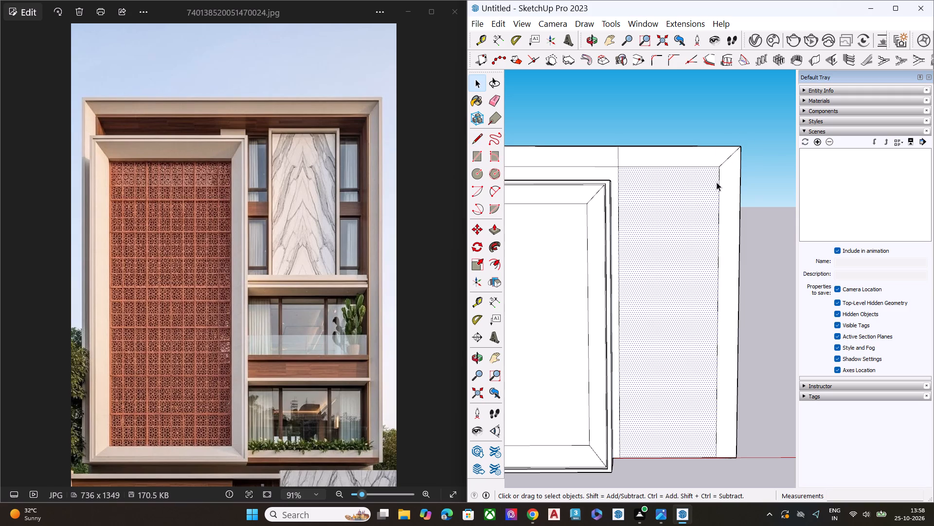
double_click(710, 181)
key(m)
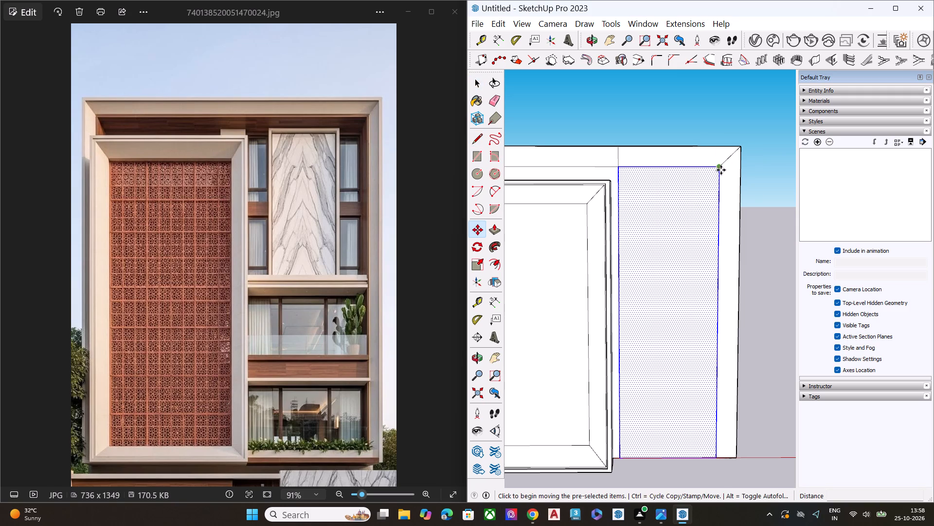
click(721, 169)
middle_drag(725, 169, 610, 323)
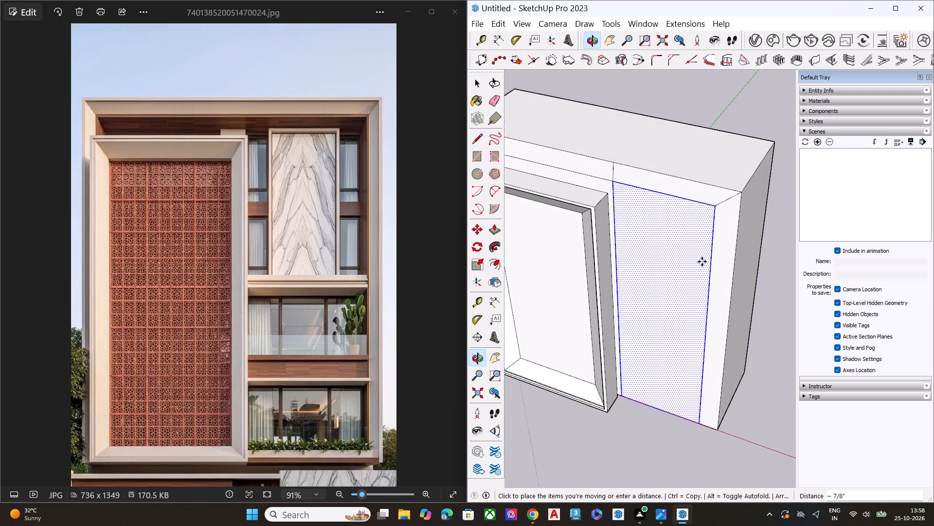
middle_drag(718, 209, 655, 264)
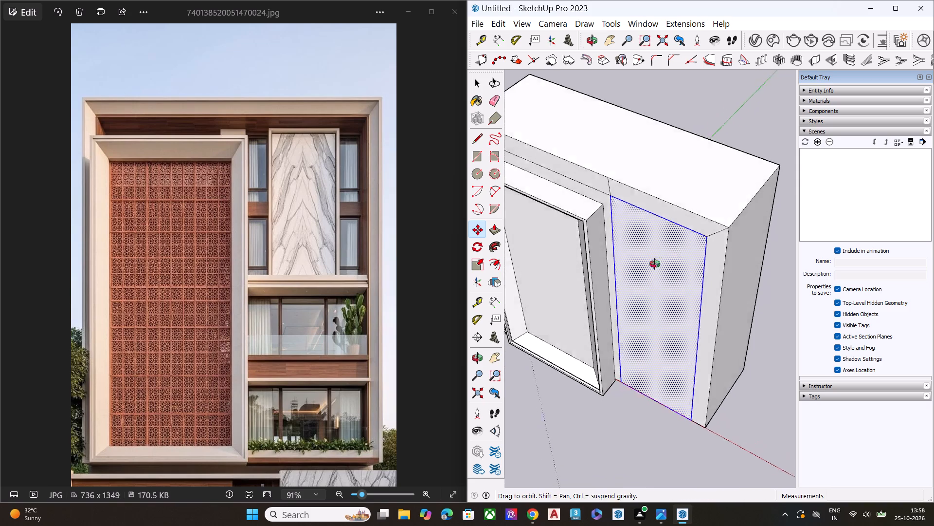
middle_drag(655, 264, 619, 280)
click(675, 266)
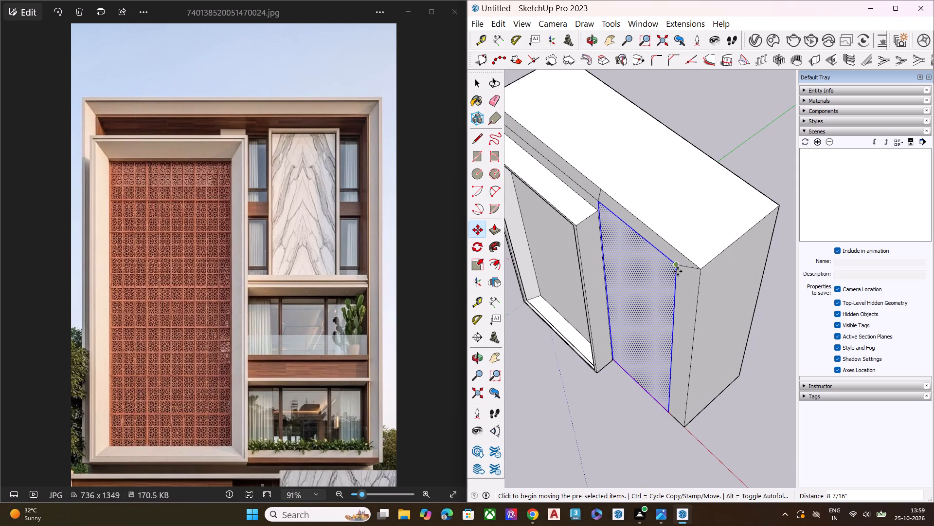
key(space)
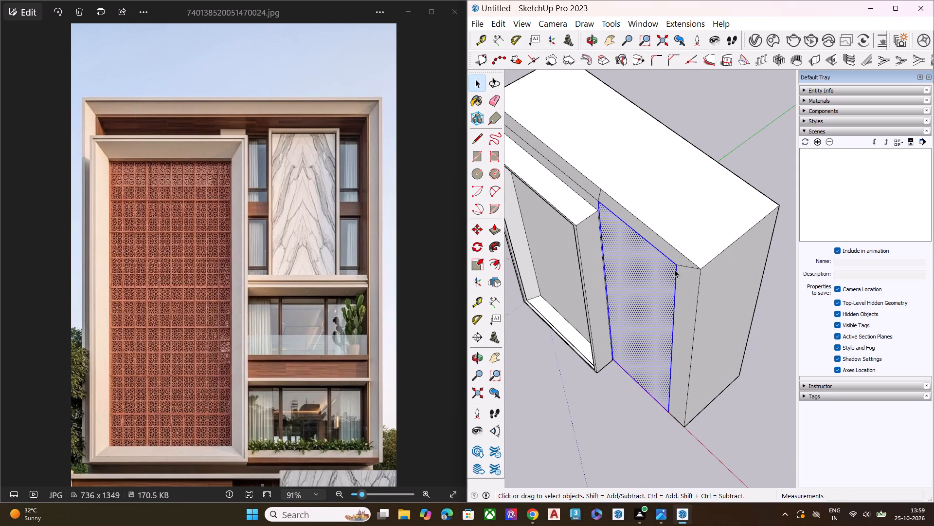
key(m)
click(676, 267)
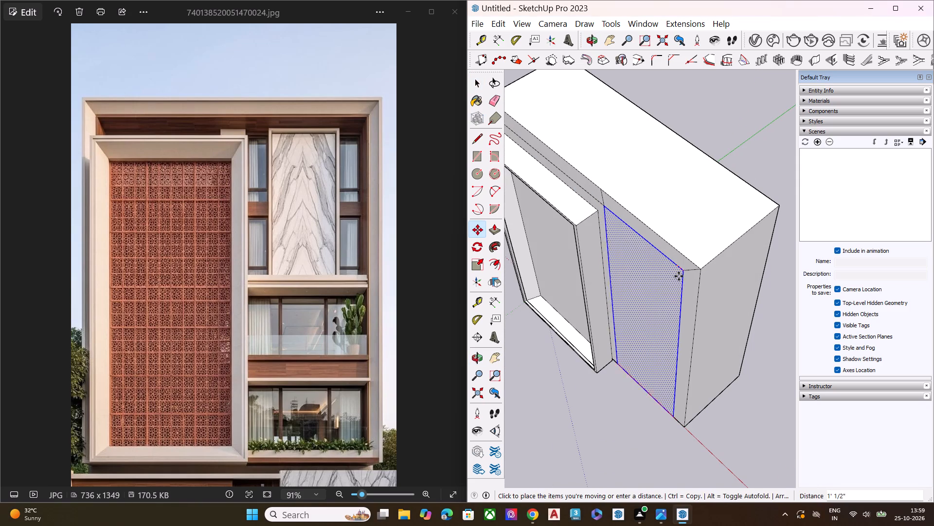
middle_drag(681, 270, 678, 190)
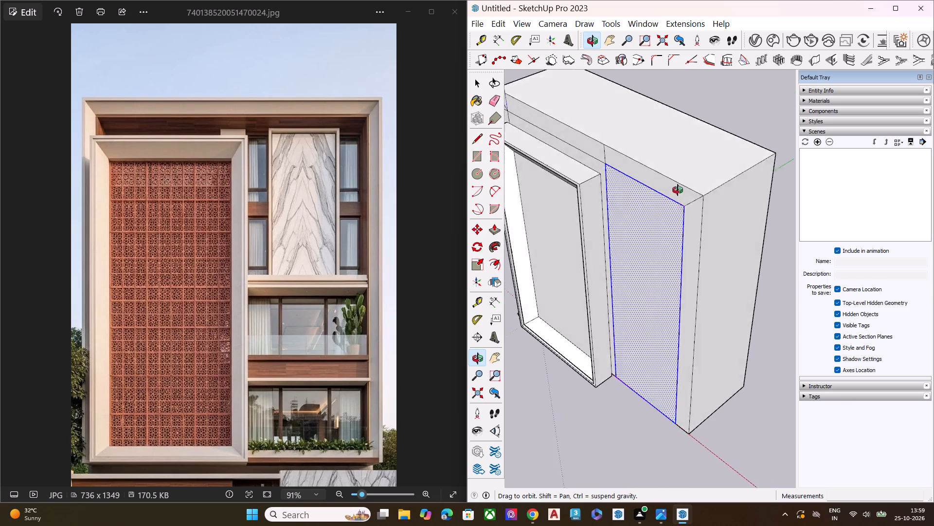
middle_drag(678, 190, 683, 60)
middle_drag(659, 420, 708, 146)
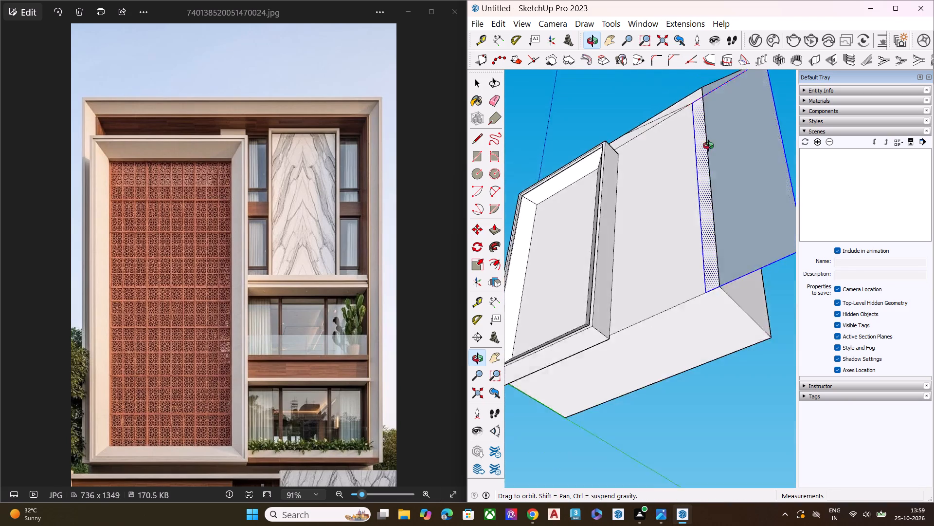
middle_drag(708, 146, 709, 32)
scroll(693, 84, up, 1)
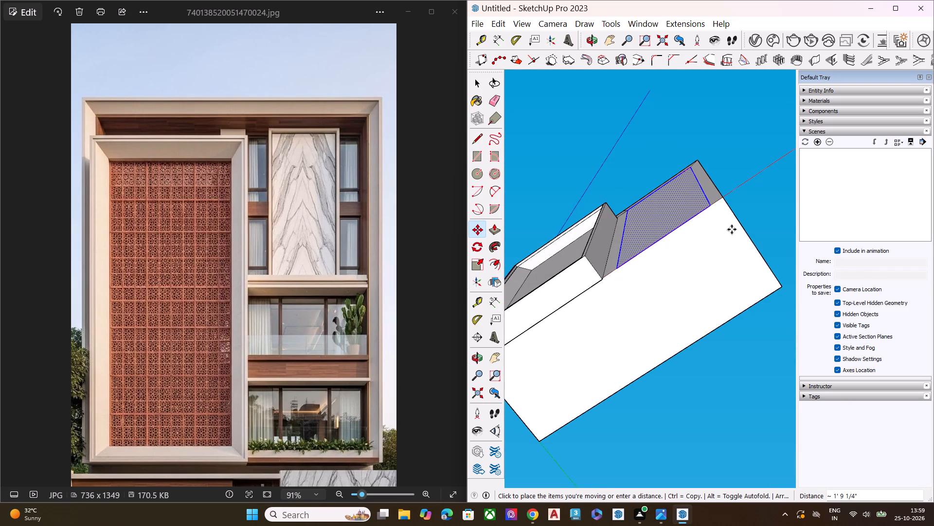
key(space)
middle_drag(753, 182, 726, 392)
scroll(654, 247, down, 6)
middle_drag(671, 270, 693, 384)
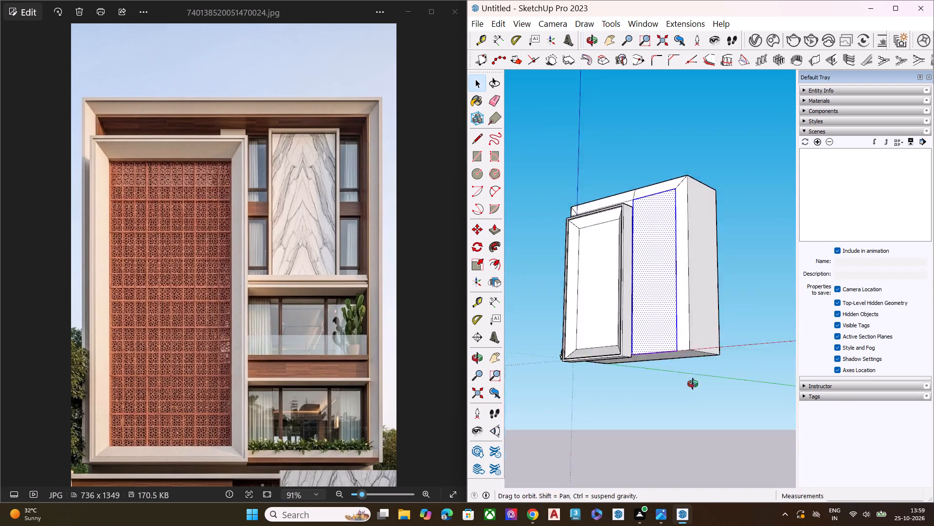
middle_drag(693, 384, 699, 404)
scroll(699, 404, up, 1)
Undo the facade face move and the diagonal line at the frame's top right corner.
key(ctrl+z)
key(ctrl+z)
key(ctrl+z)
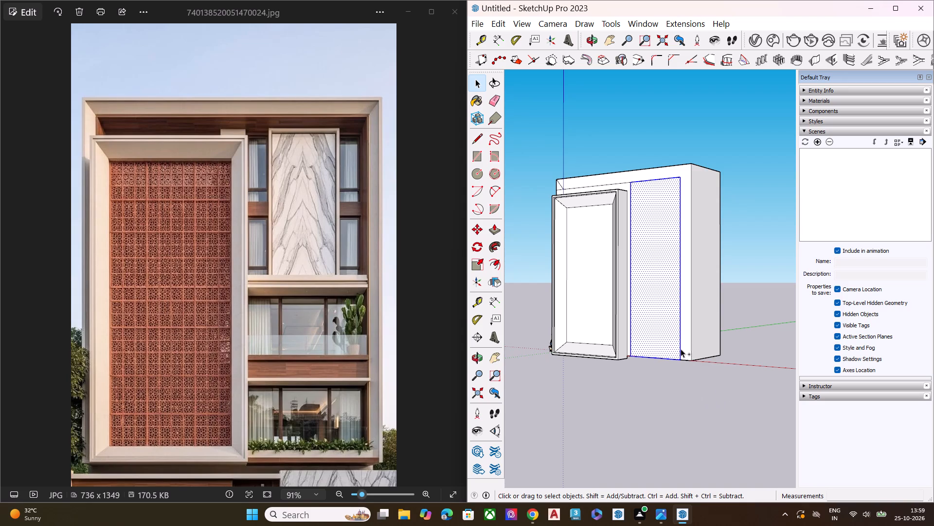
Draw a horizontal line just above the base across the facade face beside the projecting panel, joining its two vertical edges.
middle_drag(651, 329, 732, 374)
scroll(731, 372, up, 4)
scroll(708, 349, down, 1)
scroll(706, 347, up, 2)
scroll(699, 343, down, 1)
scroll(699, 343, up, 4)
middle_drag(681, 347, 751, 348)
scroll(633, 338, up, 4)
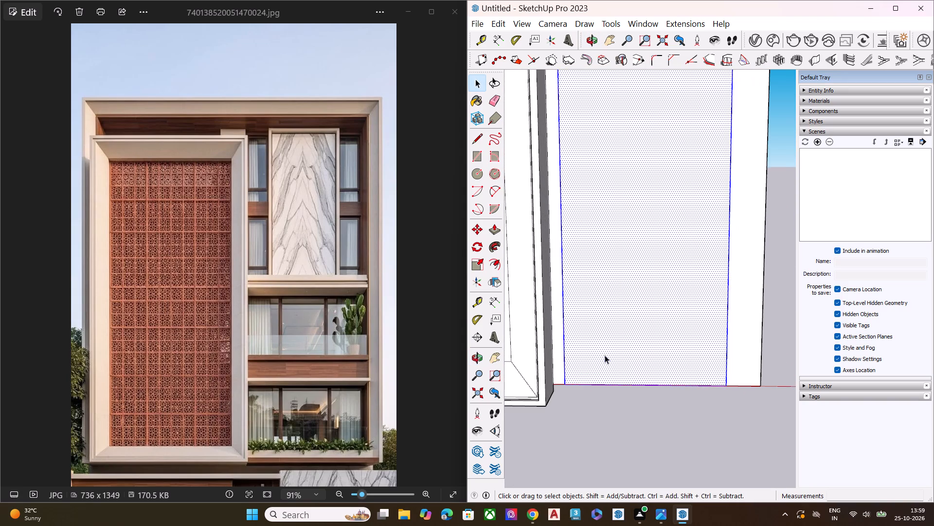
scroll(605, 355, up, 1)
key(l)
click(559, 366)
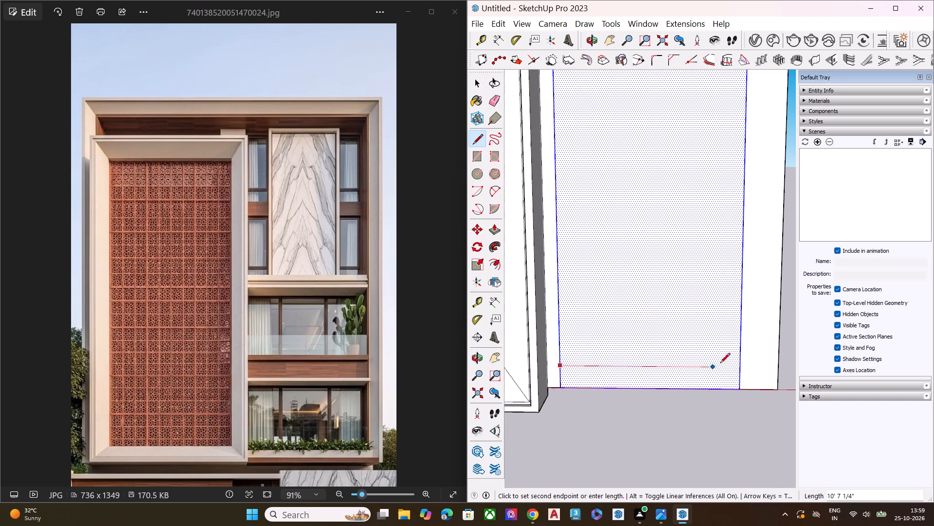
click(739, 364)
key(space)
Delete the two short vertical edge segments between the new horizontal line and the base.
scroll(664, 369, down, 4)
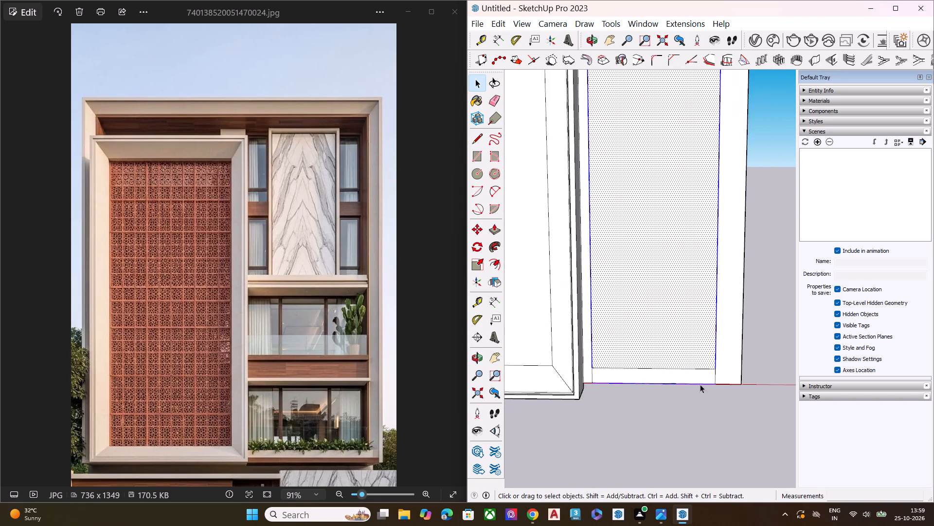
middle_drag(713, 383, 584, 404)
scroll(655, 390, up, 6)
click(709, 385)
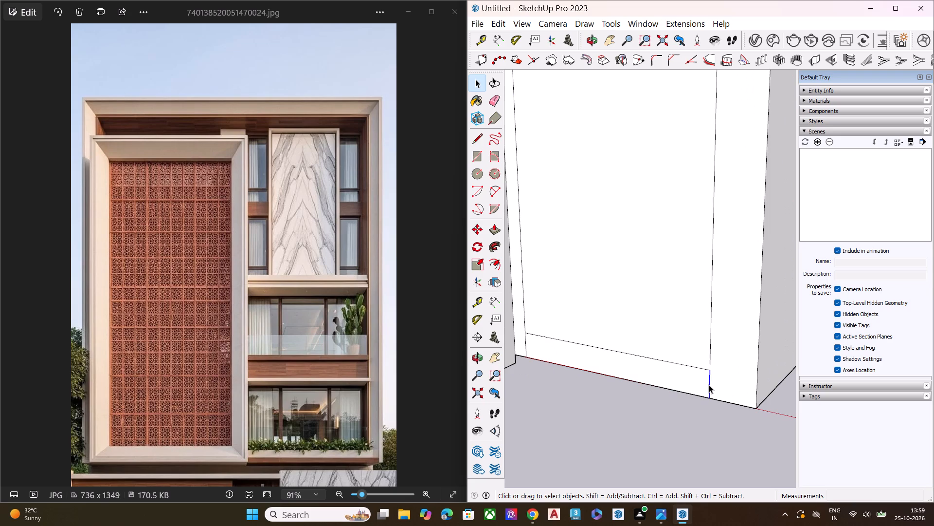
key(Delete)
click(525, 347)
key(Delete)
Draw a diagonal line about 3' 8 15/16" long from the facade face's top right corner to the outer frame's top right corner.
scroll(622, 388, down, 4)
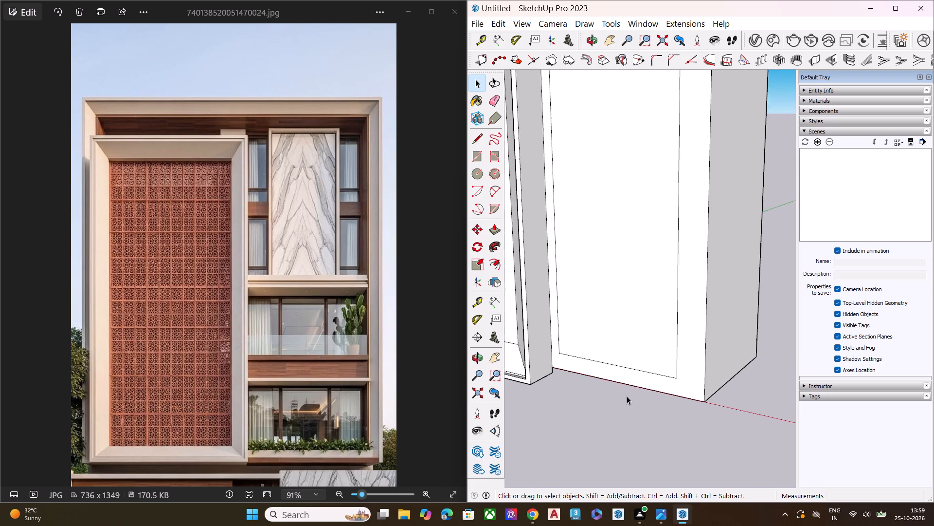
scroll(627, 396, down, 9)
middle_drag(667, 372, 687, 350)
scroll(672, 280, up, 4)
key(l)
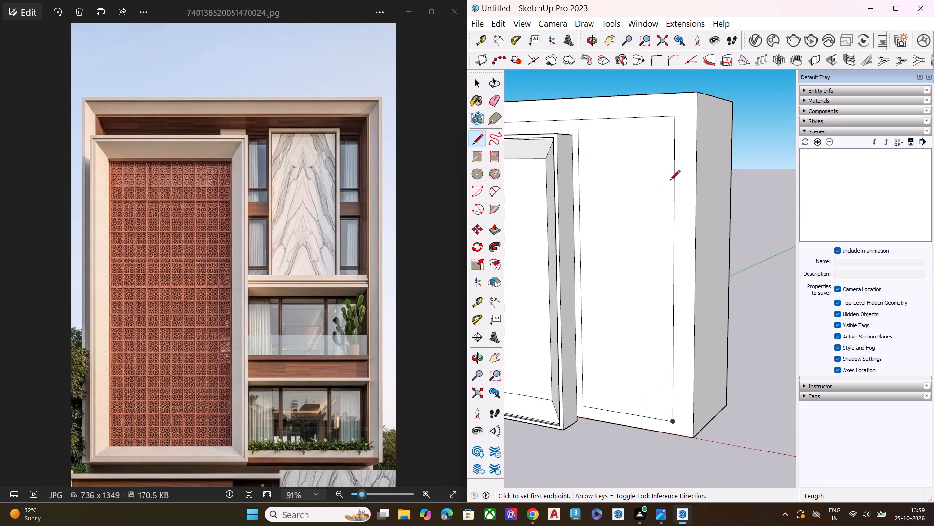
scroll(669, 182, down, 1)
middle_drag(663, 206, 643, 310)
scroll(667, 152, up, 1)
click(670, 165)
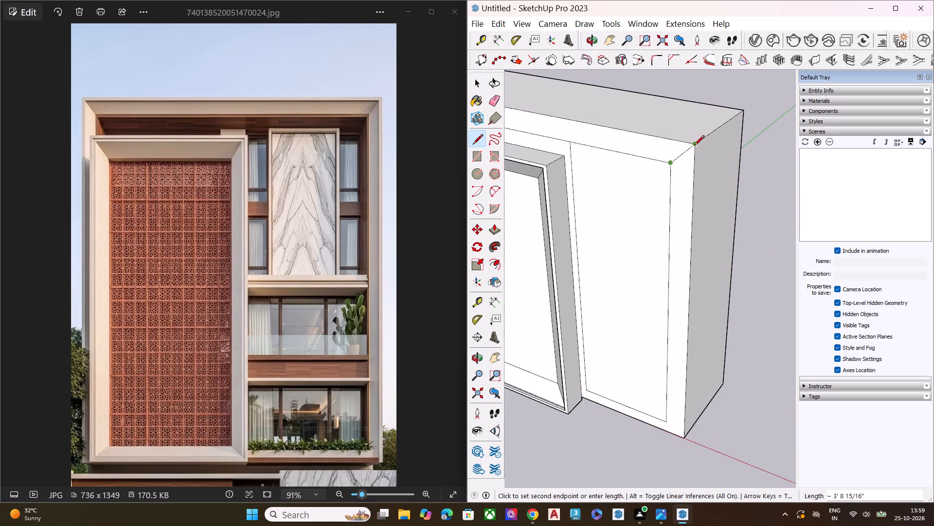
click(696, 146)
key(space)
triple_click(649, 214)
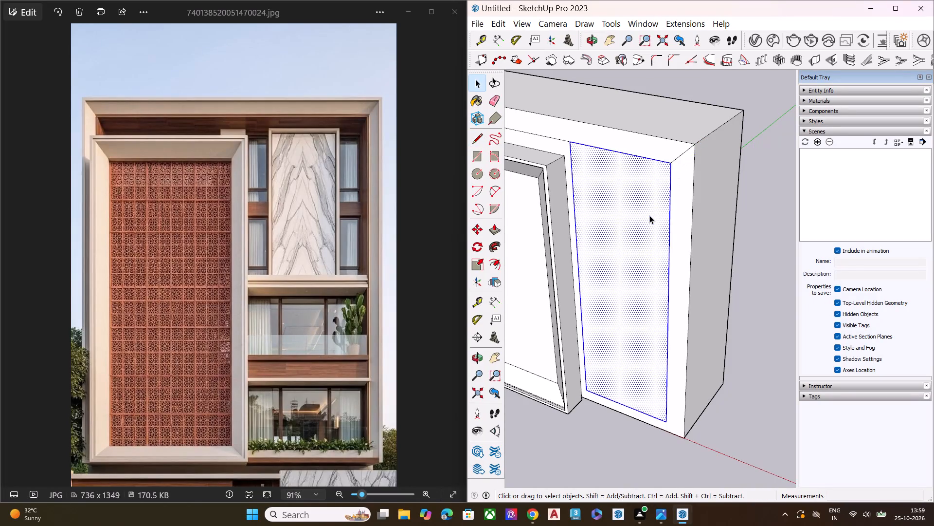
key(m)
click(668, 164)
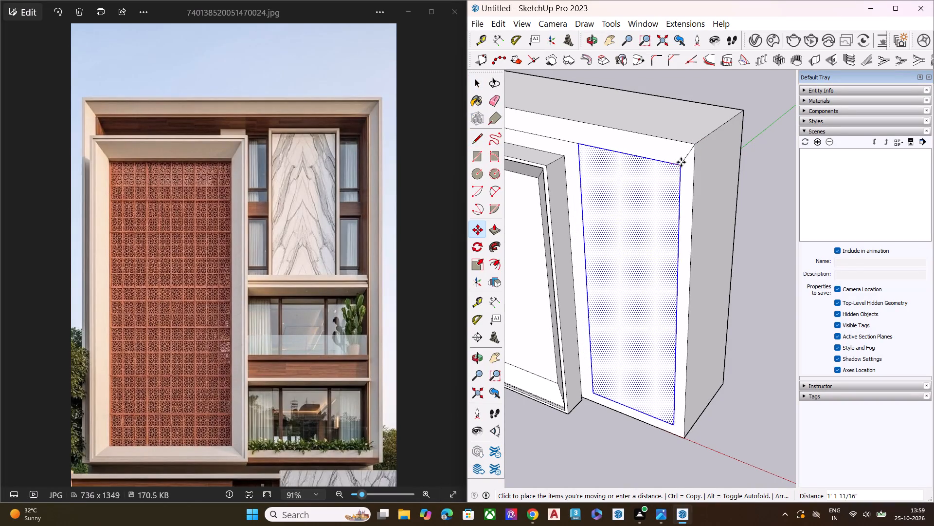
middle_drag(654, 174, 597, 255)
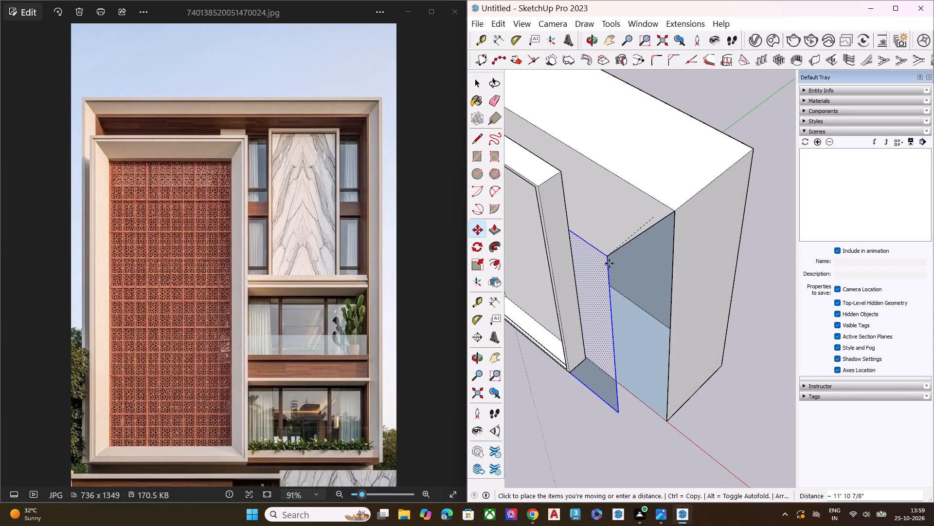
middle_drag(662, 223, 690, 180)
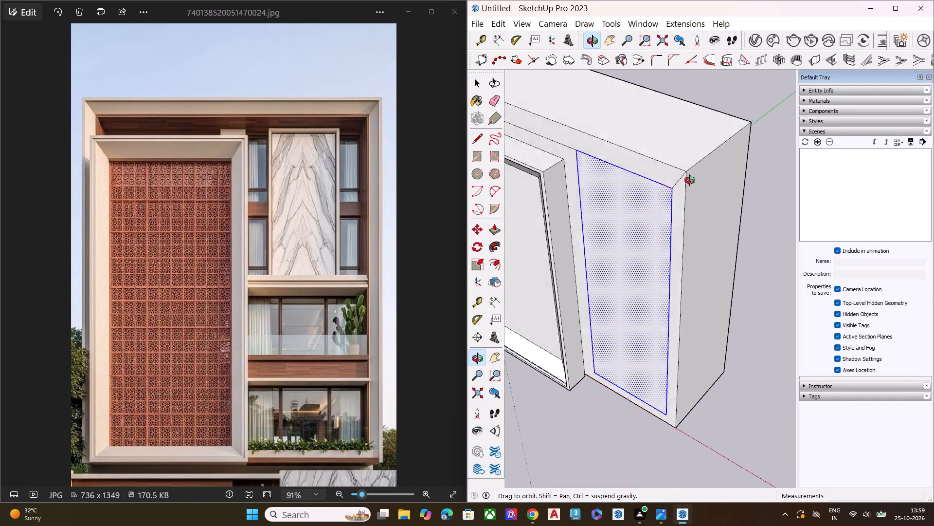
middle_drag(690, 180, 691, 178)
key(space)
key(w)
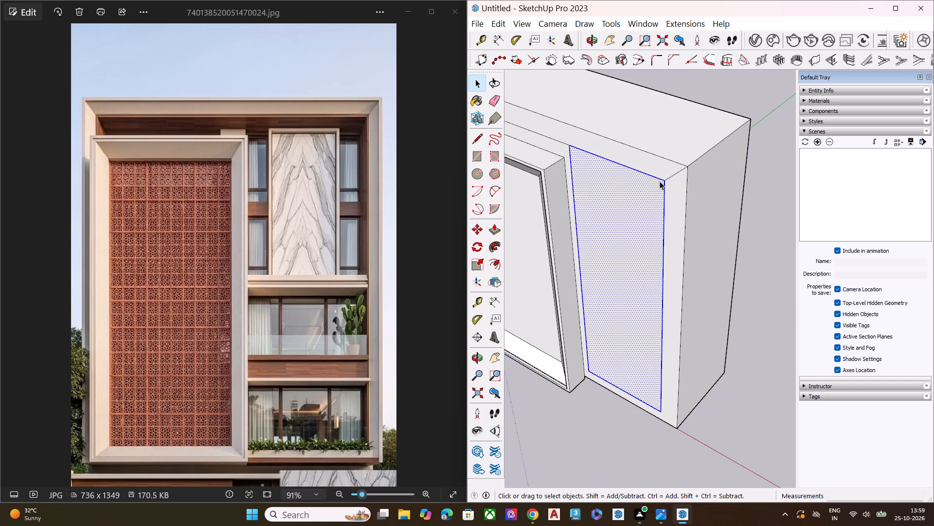
Undo the facade edits back to before the vertical line beside the projecting panel was drawn.
scroll(664, 220, down, 6)
key(ctrl+z)
key(ctrl+z)
key(ctrl+z)
key(ctrl+z)
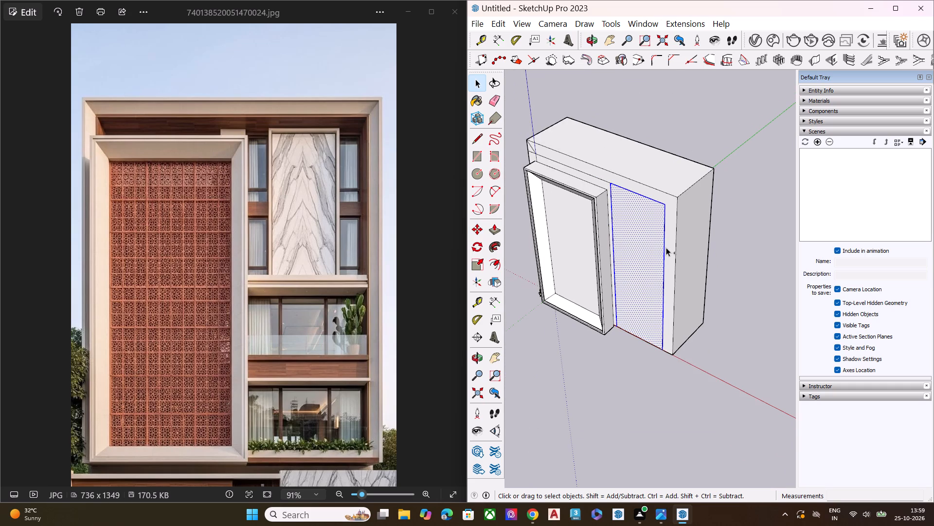
key(ctrl+z)
key(ctrl+z)
key(ctrl+z)
key(ctrl+z)
key(ctrl+z)
key(ctrl+z)
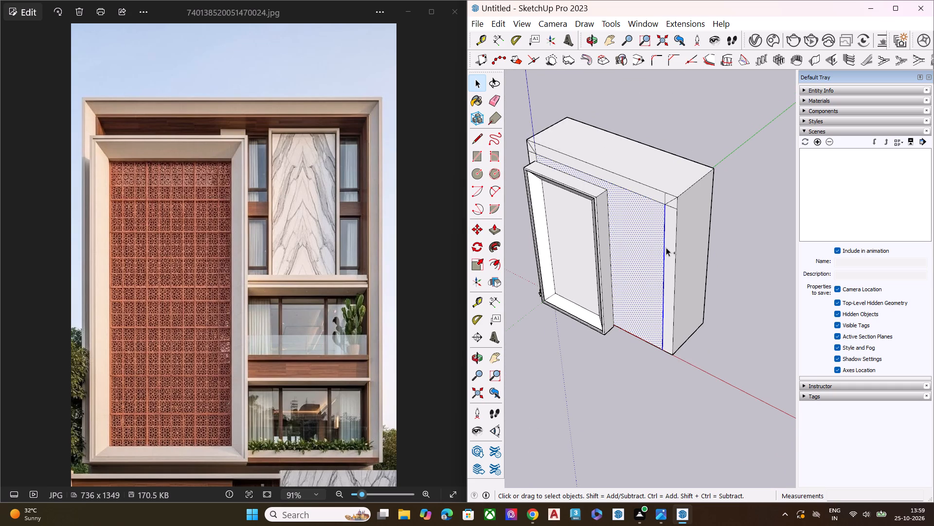
Undo further back to before the projecting panel's thin front rim was modelled.
key(ctrl+z)
key(ctrl+z)
key(ctrl+z)
key(ctrl+z)
key(ctrl+z)
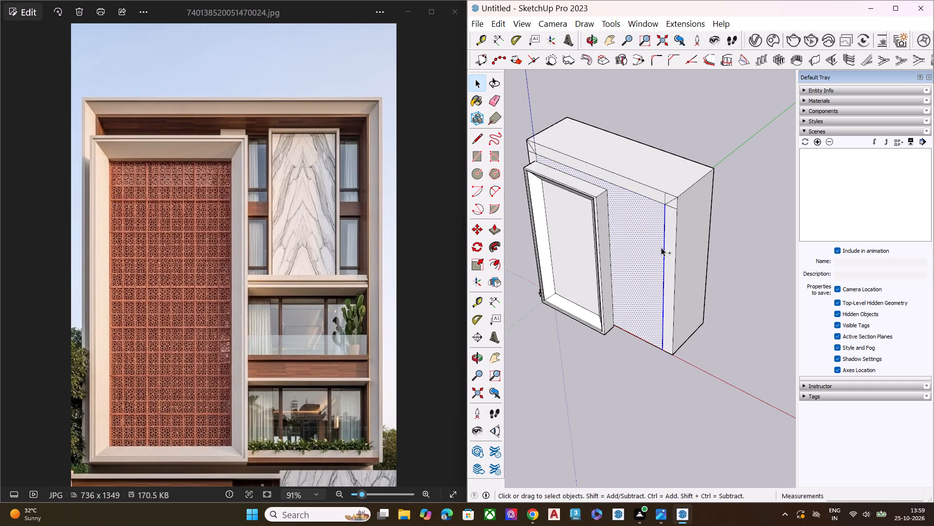
key(ctrl+z)
key(ctrl+z)
key(ctrl+z)
key(ctrl+z)
key(ctrl+z)
key(ctrl+z)
key(ctrl+z)
key(ctrl+z)
key(ctrl+z)
key(ctrl+z)
key(ctrl+z)
key(ctrl+z)
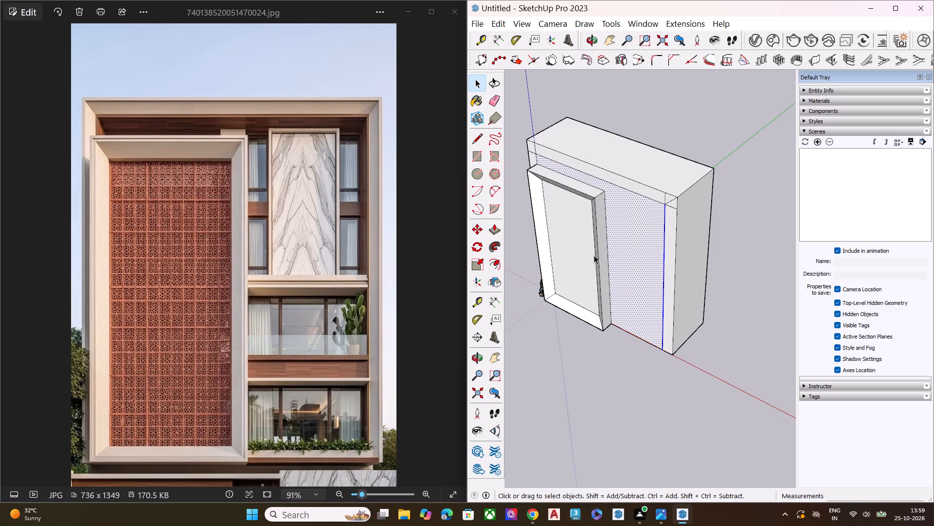
Examine the restored outer frame and projecting panel from several angles against the reference photo.
middle_drag(597, 242, 658, 108)
scroll(582, 182, up, 6)
middle_drag(596, 194, 657, 258)
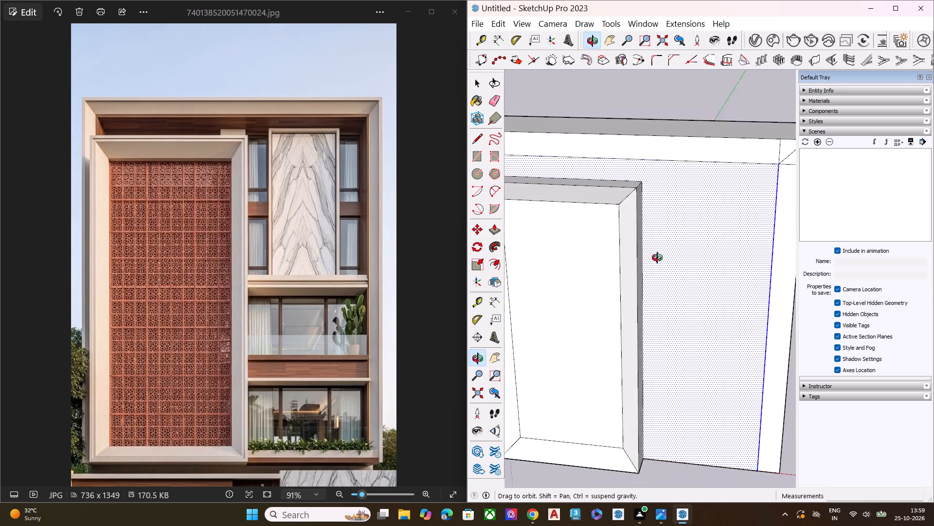
middle_drag(657, 258, 741, 321)
middle_drag(756, 212, 763, 177)
scroll(763, 177, up, 1)
scroll(763, 177, down, 1)
scroll(762, 176, up, 1)
scroll(641, 155, down, 8)
click(754, 122)
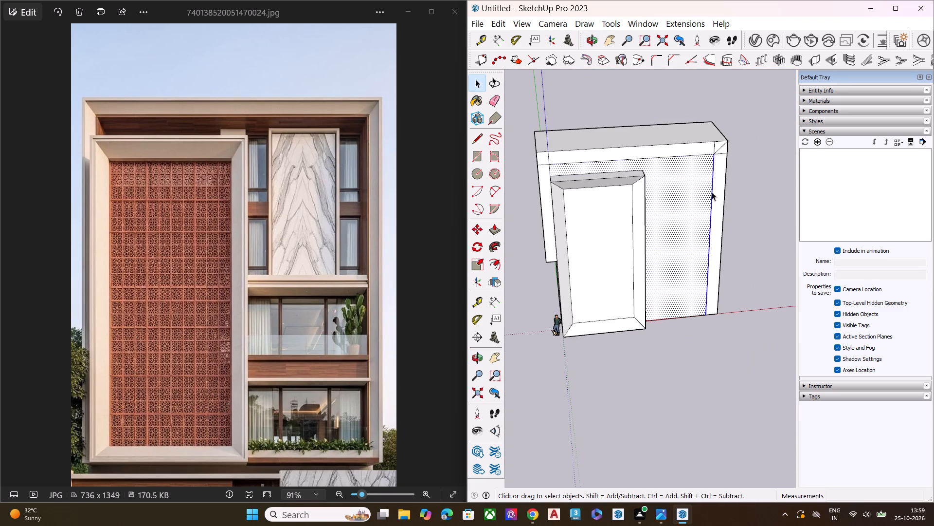
middle_drag(557, 197, 670, 73)
scroll(628, 138, up, 8)
scroll(503, 195, down, 2)
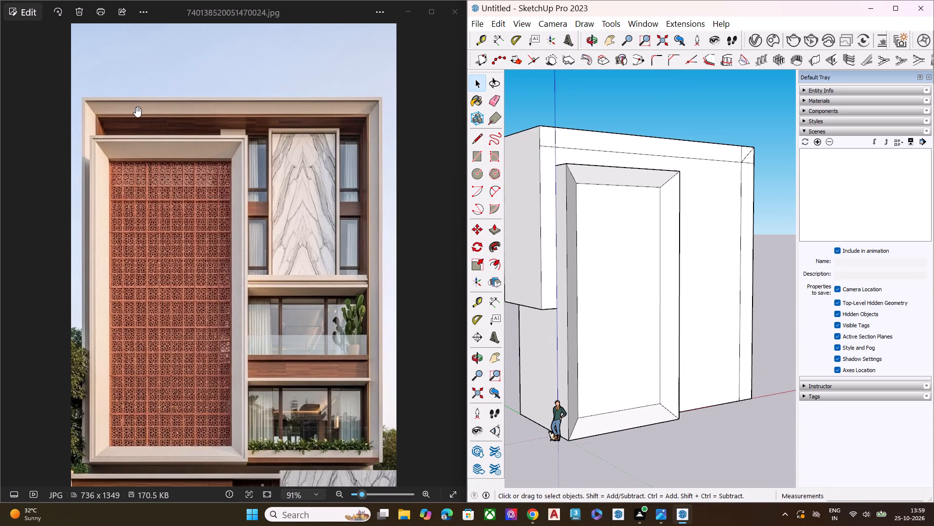
scroll(545, 151, down, 6)
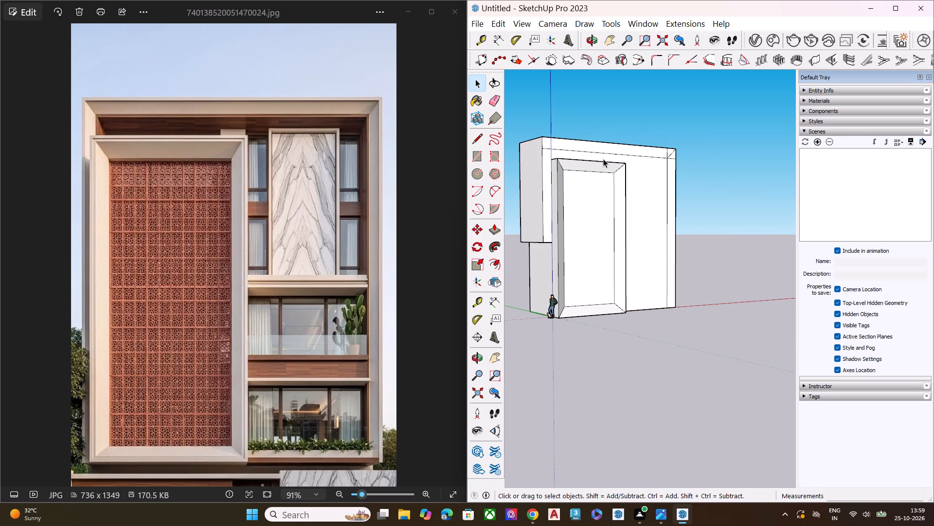
Delete the diagonal line across the outer frame's top right corner.
middle_drag(639, 154, 647, 177)
scroll(687, 144, up, 9)
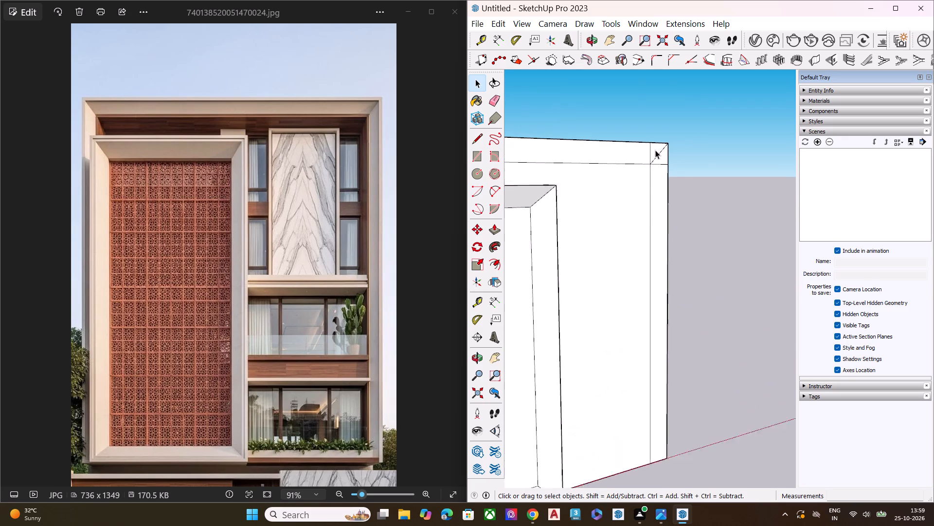
scroll(655, 150, up, 3)
scroll(655, 150, down, 1)
scroll(655, 150, up, 3)
click(648, 153)
click(658, 160)
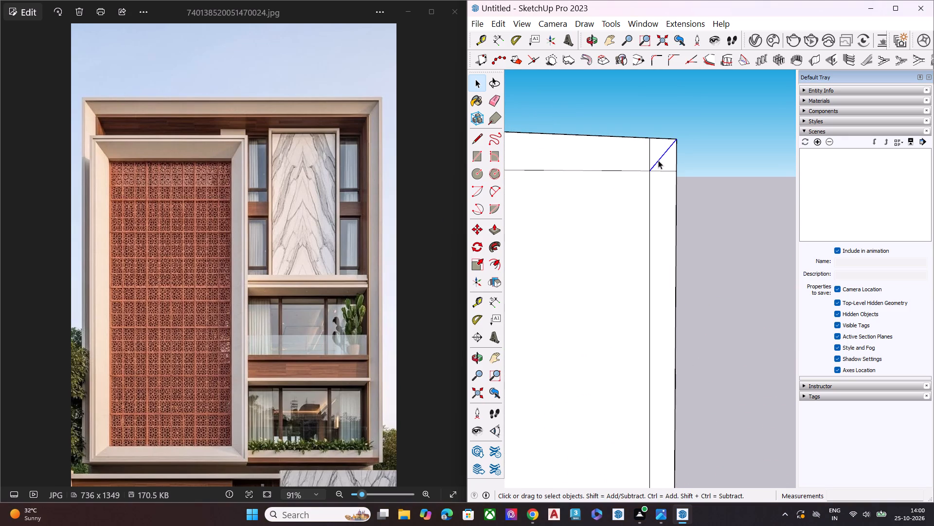
key(Delete)
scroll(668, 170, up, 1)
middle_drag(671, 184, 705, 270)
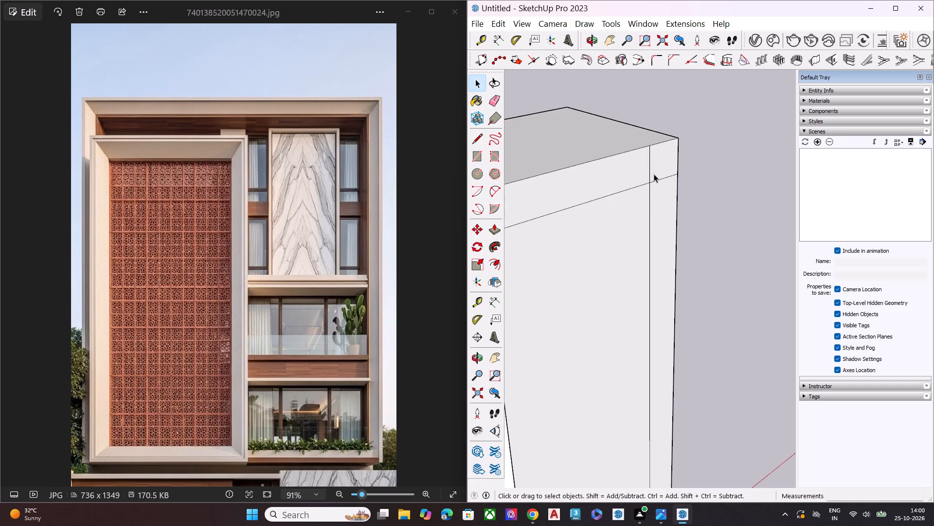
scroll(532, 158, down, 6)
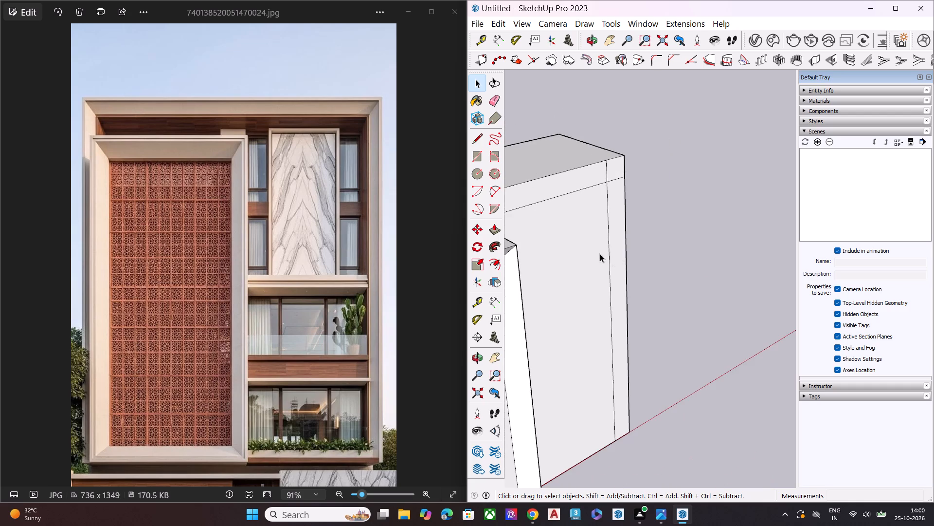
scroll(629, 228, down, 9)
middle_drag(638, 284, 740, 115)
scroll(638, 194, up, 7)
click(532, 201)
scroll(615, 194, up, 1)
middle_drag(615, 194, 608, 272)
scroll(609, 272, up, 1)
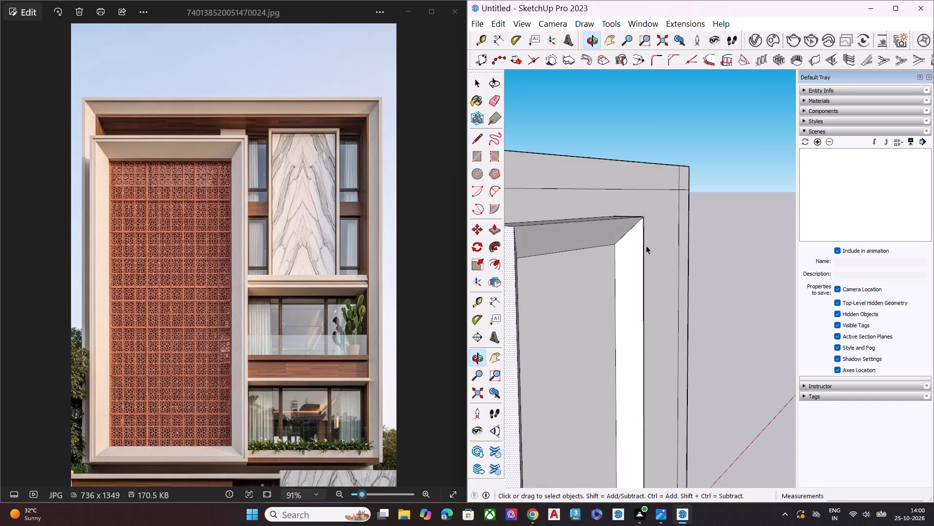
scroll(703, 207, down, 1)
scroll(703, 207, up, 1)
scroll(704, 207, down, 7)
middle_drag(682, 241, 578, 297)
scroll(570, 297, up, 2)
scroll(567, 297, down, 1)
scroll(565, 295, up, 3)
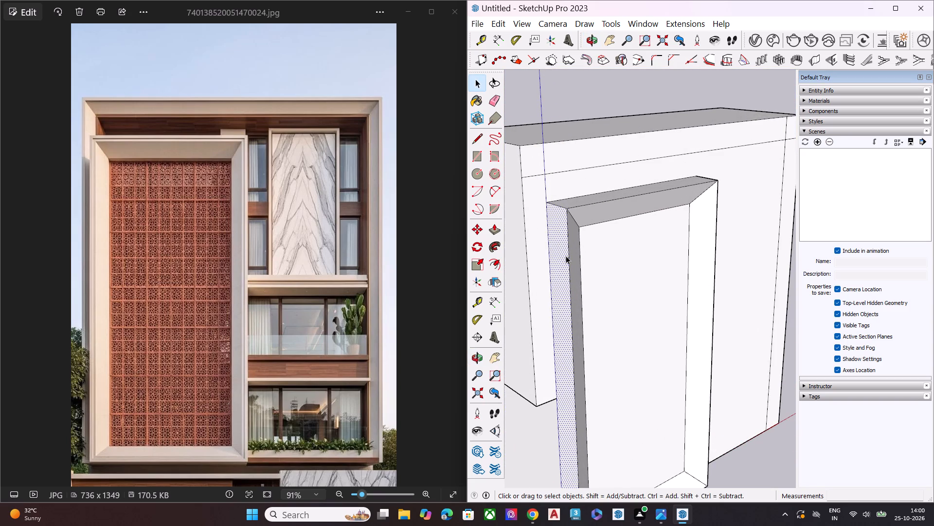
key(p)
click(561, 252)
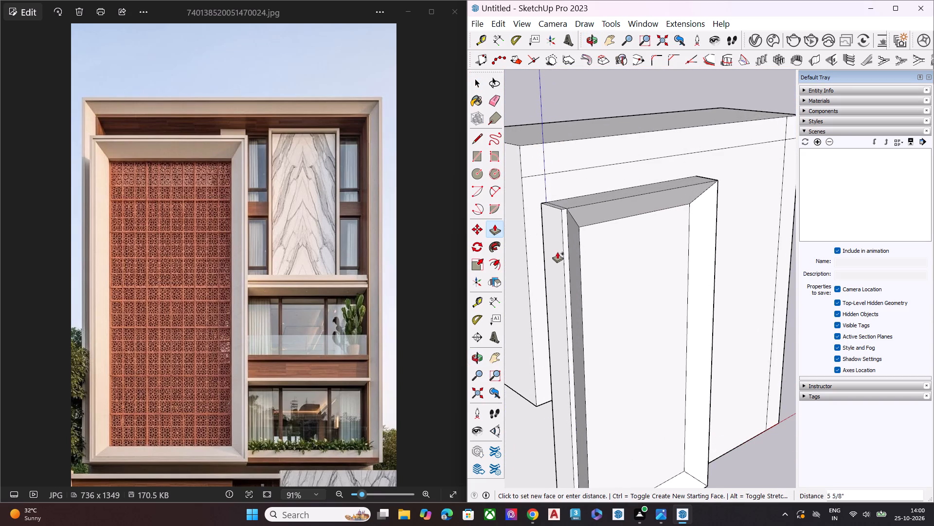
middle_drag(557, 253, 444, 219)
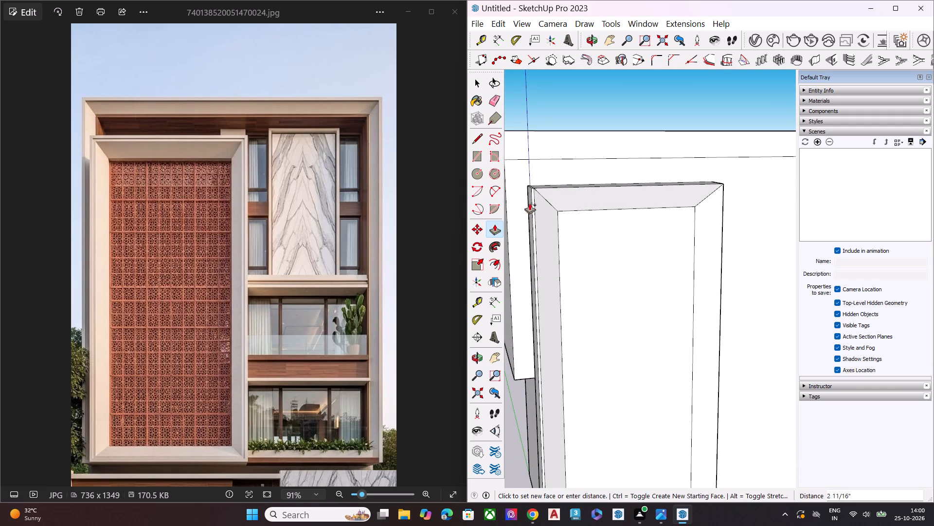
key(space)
Push/Pull the projecting panel's top face slightly upward to form a thin border above its bevelled opening.
middle_drag(554, 194, 499, 202)
scroll(584, 191, up, 5)
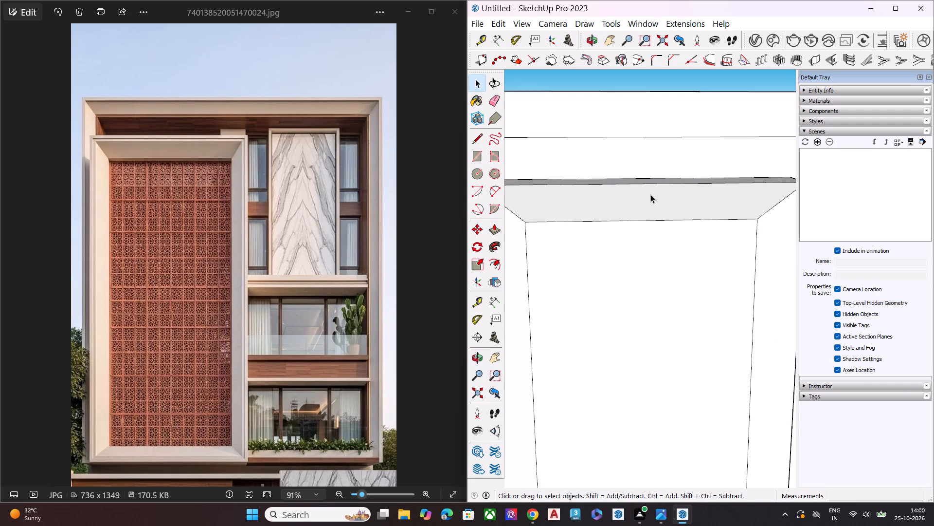
middle_drag(649, 196, 521, 274)
scroll(588, 195, down, 7)
middle_drag(658, 187, 637, 216)
scroll(635, 219, up, 1)
click(663, 200)
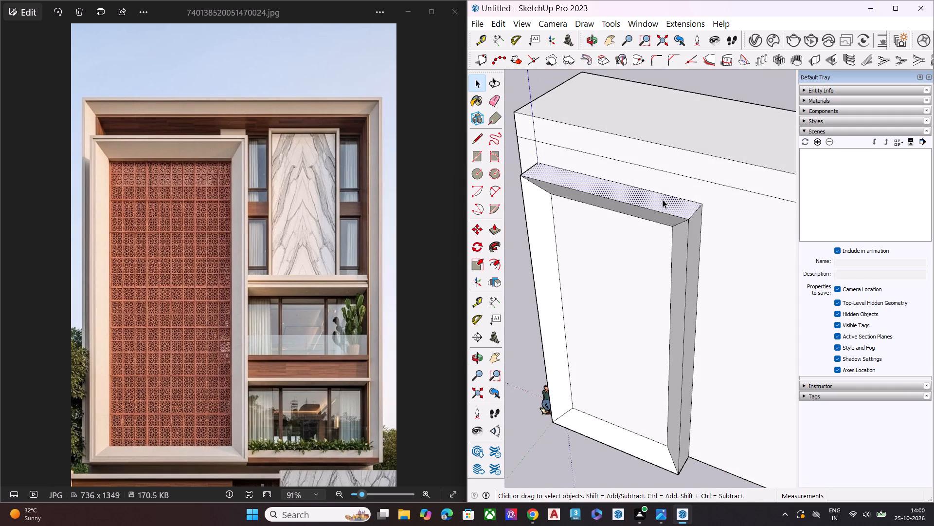
key(p)
click(663, 200)
click(665, 194)
key(space)
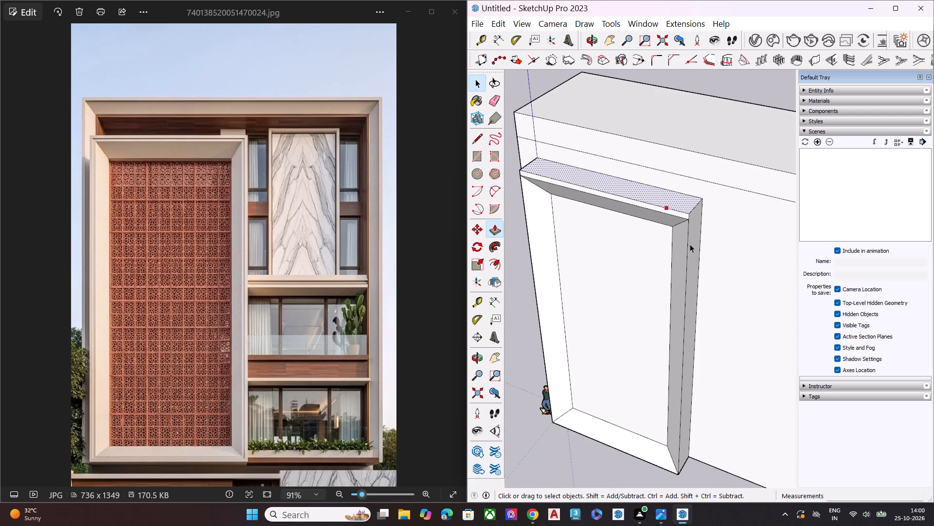
Push/Pull the projecting panel's right side face outward about 7 7/8" to widen the border on that side.
click(691, 246)
key(p)
click(691, 246)
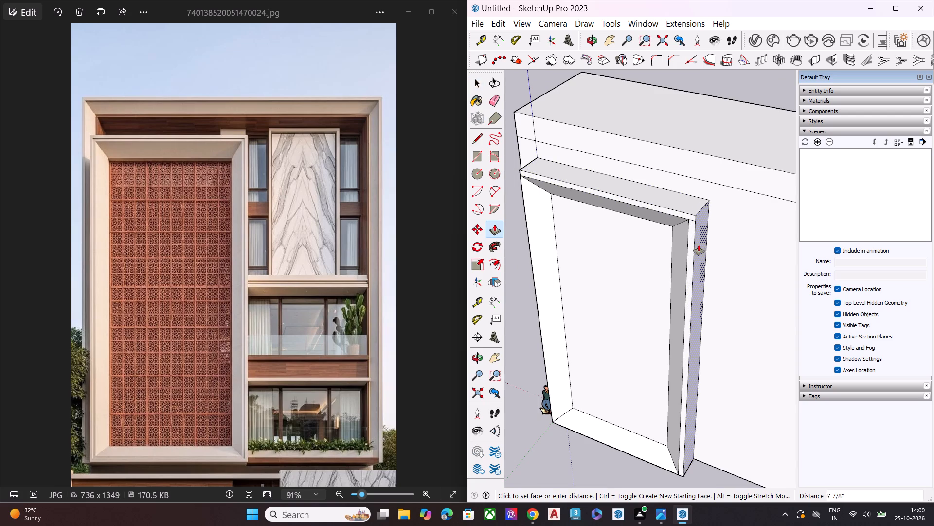
click(699, 246)
key(space)
Push/Pull the projecting panel's left side face outward slightly to form a matching border strip on that side.
middle_drag(668, 241, 783, 127)
middle_drag(632, 186, 670, 160)
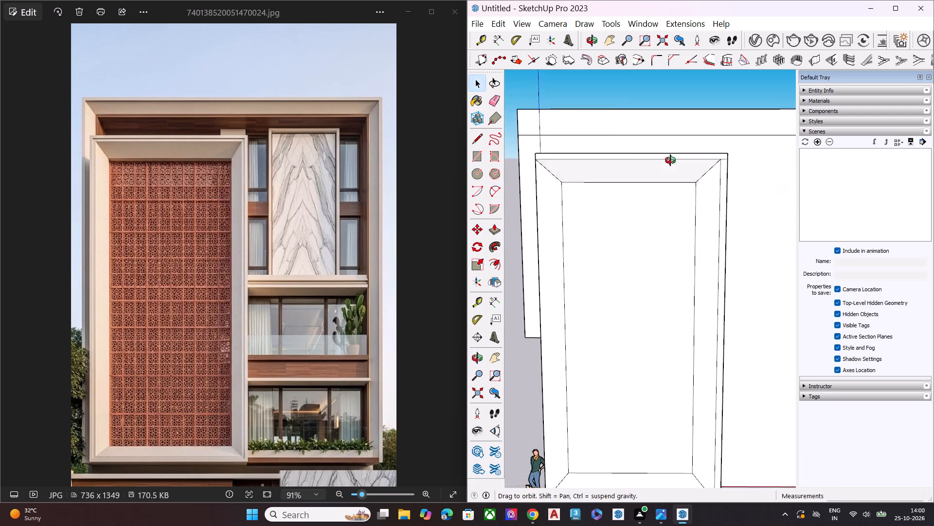
middle_drag(670, 160, 787, 123)
click(558, 203)
key(p)
click(558, 203)
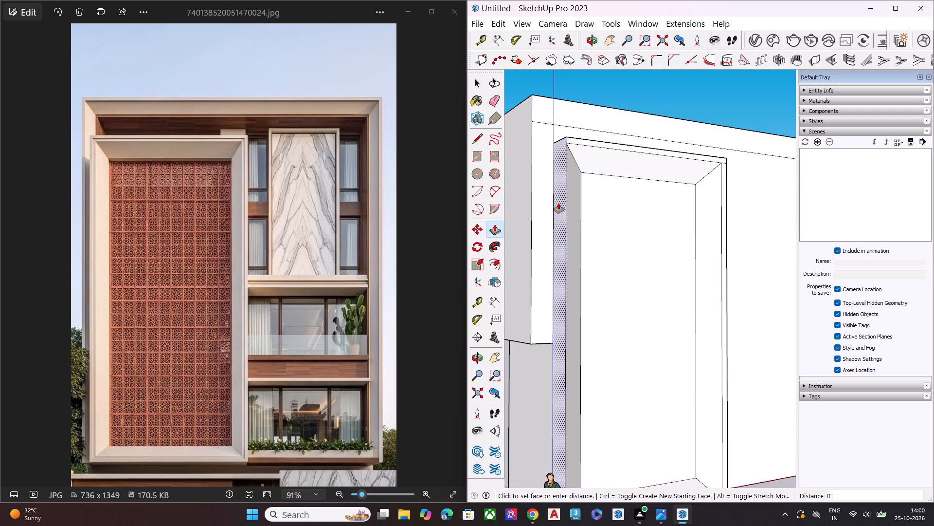
click(552, 205)
key(space)
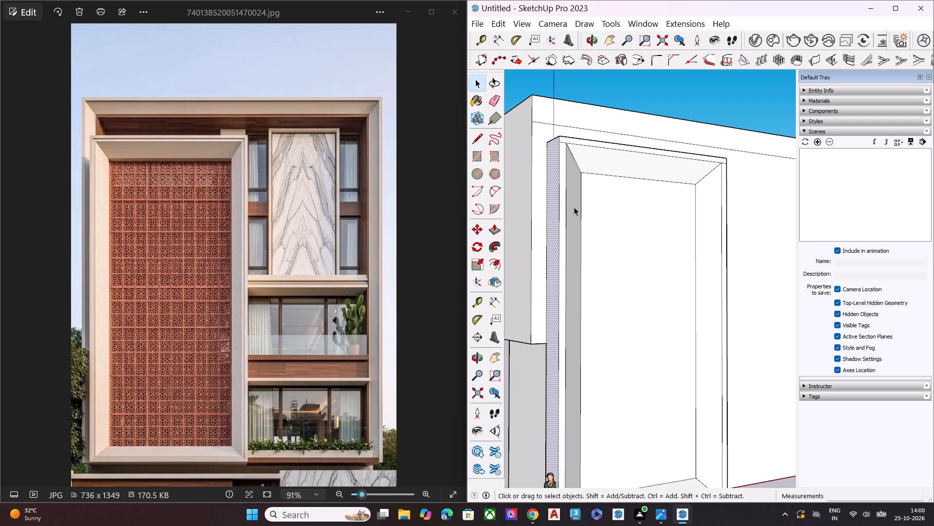
Push/Pull the projecting panel's underside downward about 8" to complete the border around the bevelled opening.
middle_drag(573, 207, 510, 219)
scroll(572, 207, down, 5)
middle_drag(599, 326, 659, 141)
scroll(583, 359, up, 4)
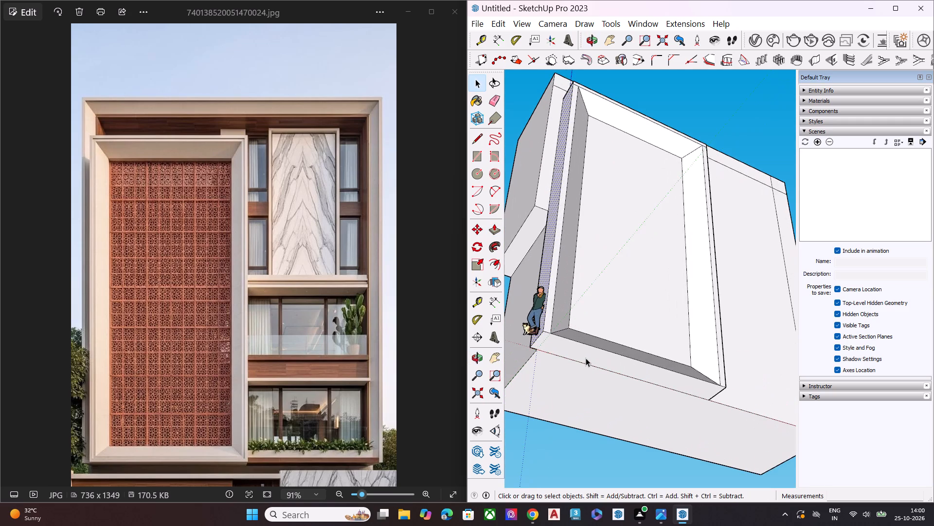
click(586, 357)
key(p)
click(594, 356)
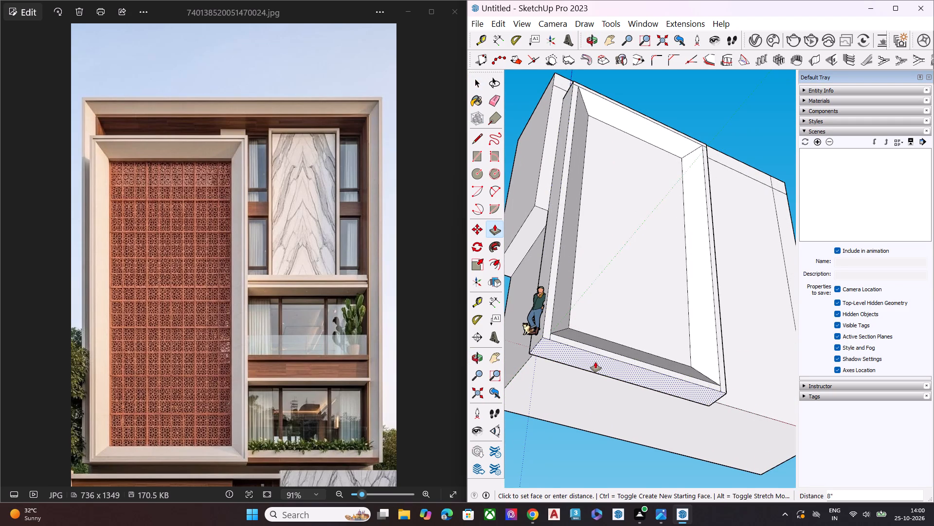
click(595, 361)
key(space)
Extrude the front face of the panel's right border strip forward 4 3/4" to start a raised rim.
scroll(629, 295, up, 1)
middle_drag(629, 295, 545, 416)
scroll(565, 287, down, 6)
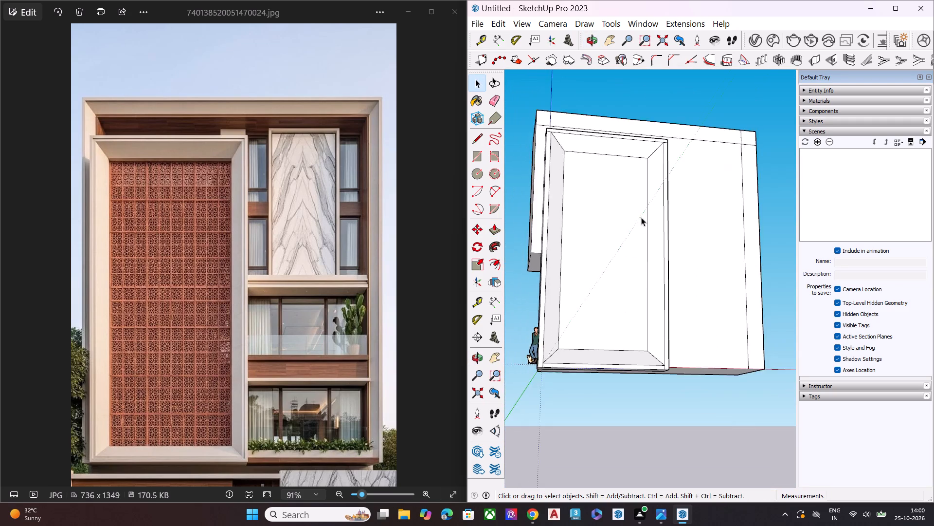
scroll(655, 170, up, 1)
scroll(656, 169, down, 1)
scroll(657, 165, up, 8)
middle_drag(608, 145, 764, 113)
scroll(730, 128, up, 6)
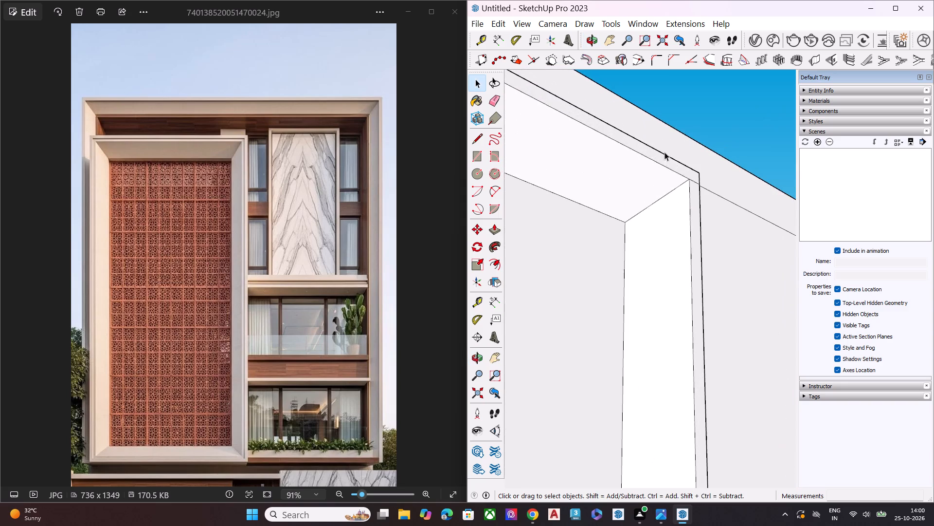
scroll(665, 152, up, 2)
scroll(696, 179, up, 3)
click(683, 234)
click(693, 233)
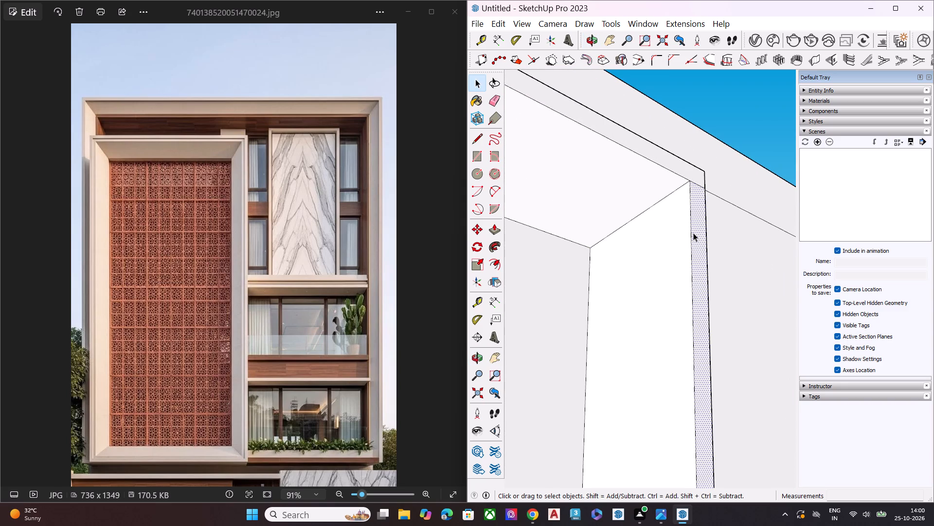
key(p)
click(693, 233)
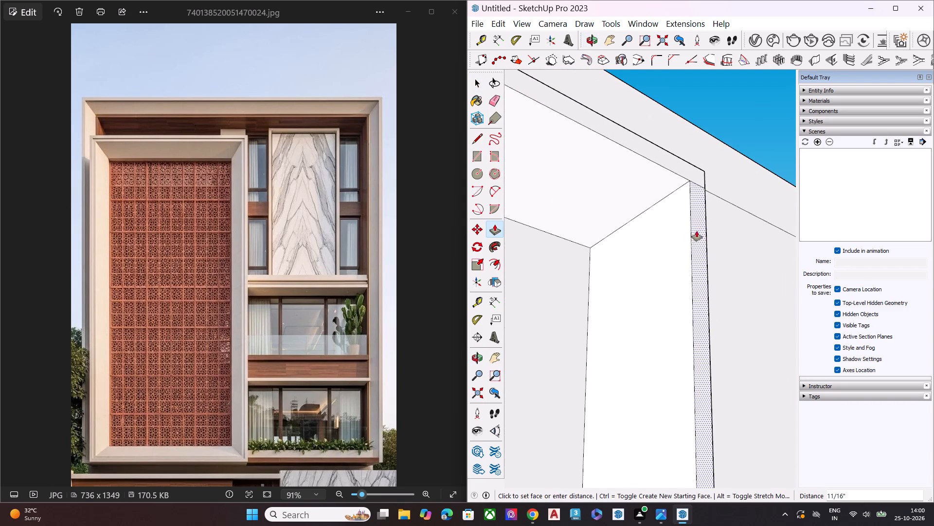
click(703, 227)
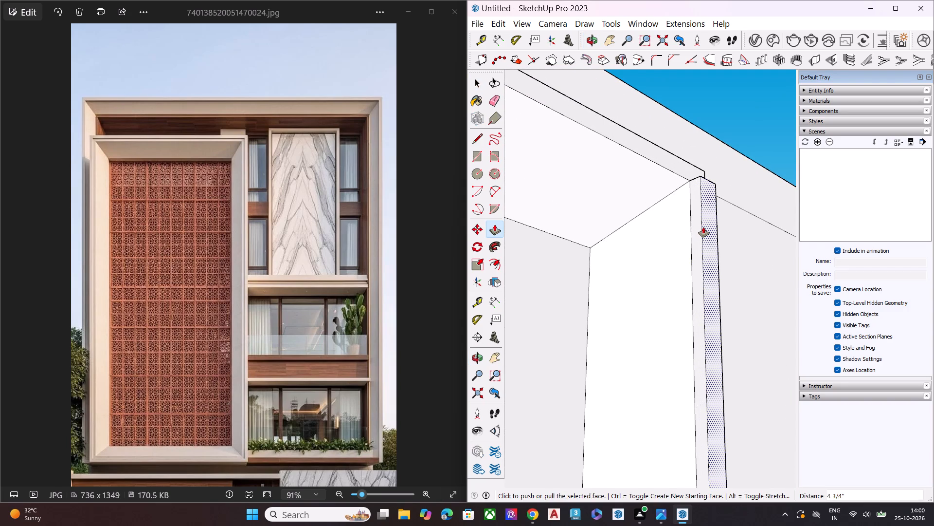
key(space)
Extrude the front face of the panel's top border strip forward 4 3/4", flush with the right-hand rim.
middle_drag(711, 174, 694, 255)
scroll(694, 255, up, 3)
click(693, 181)
middle_drag(706, 184, 705, 344)
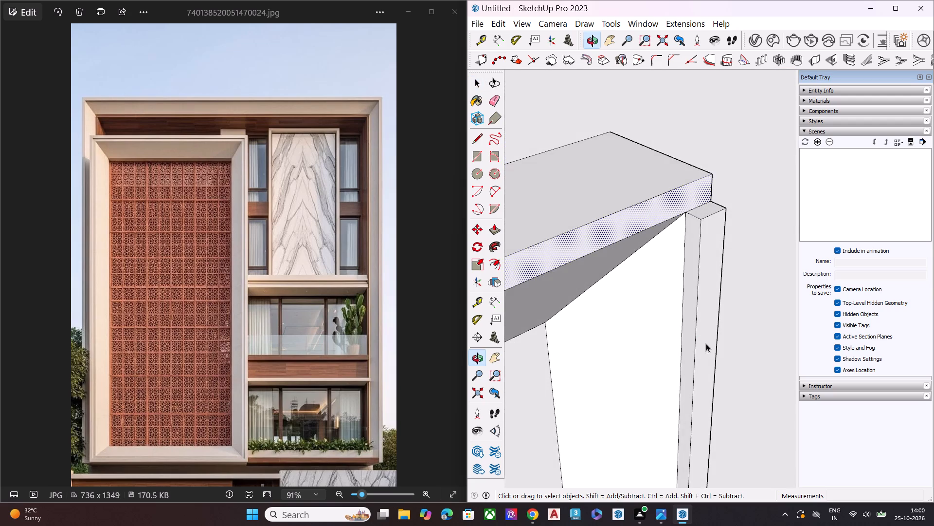
scroll(707, 217, up, 1)
key(p)
click(698, 197)
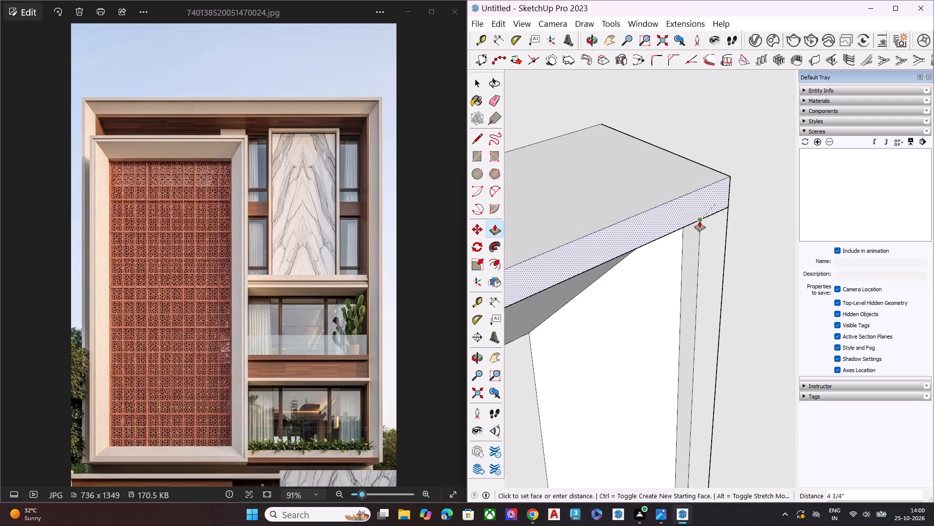
click(700, 221)
key(space)
Extrude the front face of the panel's left border strip forward 4 3/4", flush with the top rim.
scroll(711, 189, down, 19)
scroll(607, 249, up, 6)
click(599, 250)
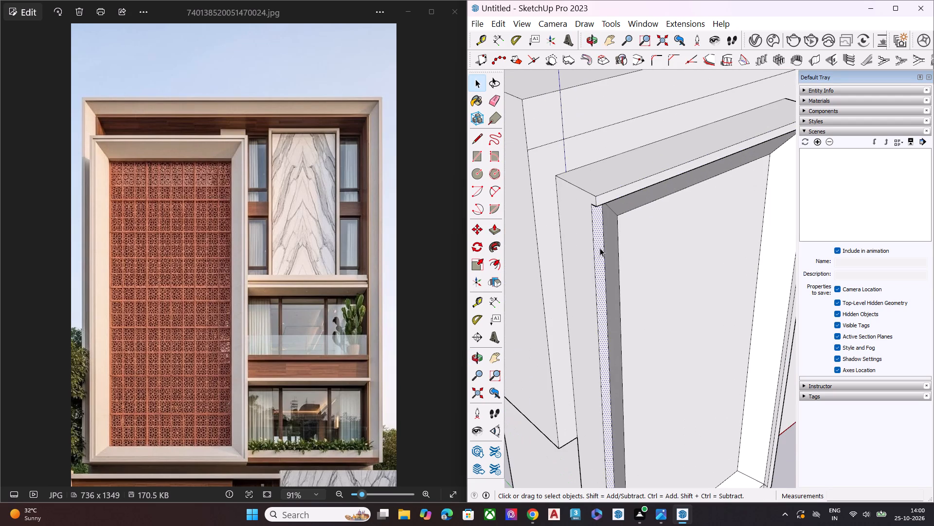
key(p)
click(600, 242)
click(605, 203)
key(space)
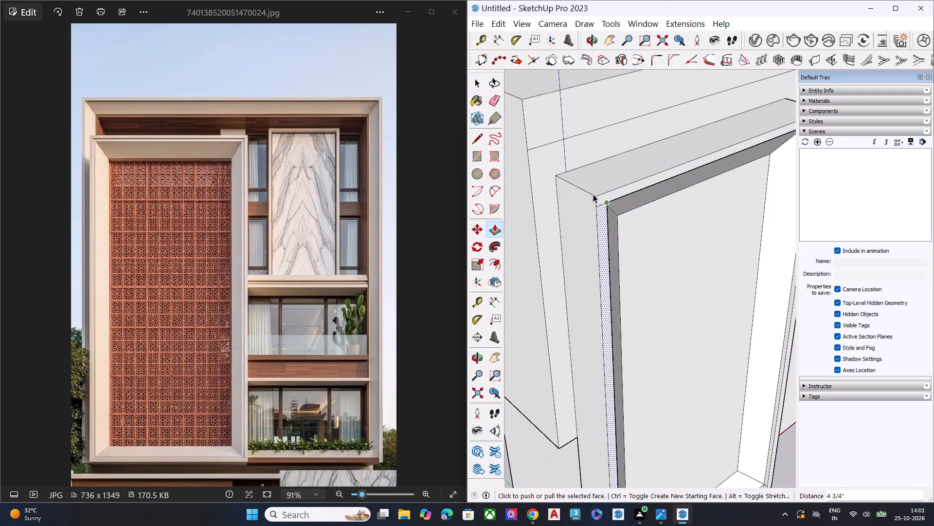
Extrude the front face of the panel's bottom border strip forward until it is flush with the right-hand rim.
scroll(593, 194, down, 8)
scroll(670, 381, up, 6)
middle_drag(698, 416, 709, 371)
scroll(709, 371, up, 6)
click(727, 417)
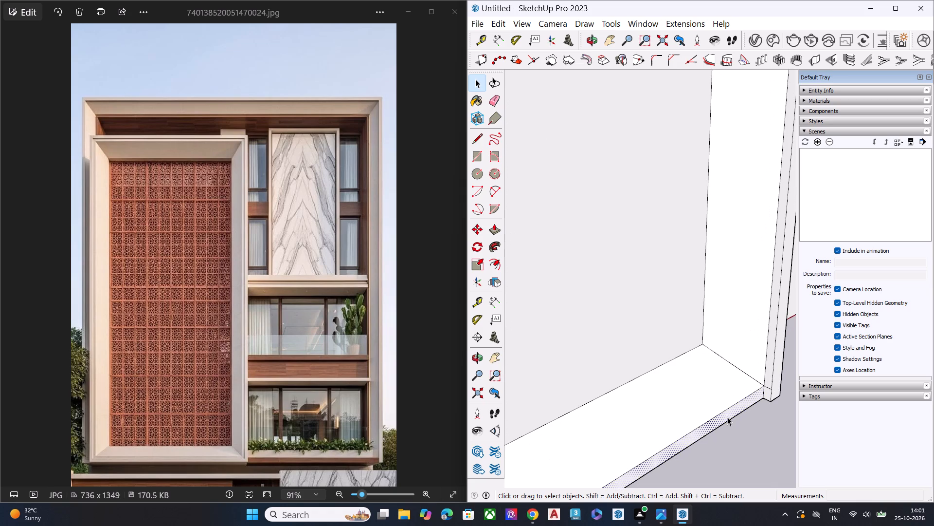
key(p)
click(729, 414)
click(772, 379)
key(space)
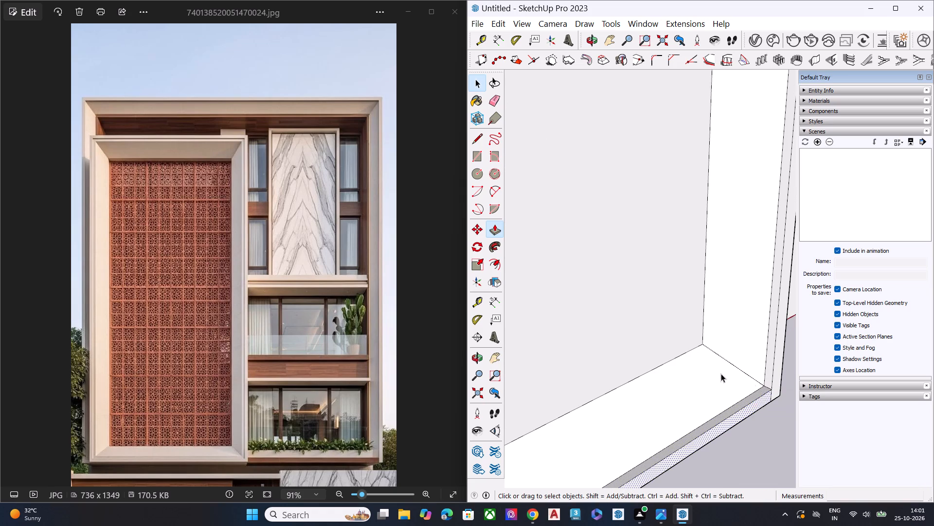
Delete the short vertical seam line on the front of the raised rim at the panel's bottom left corner.
scroll(717, 373, down, 1)
scroll(717, 373, up, 1)
scroll(717, 373, down, 3)
scroll(717, 373, up, 1)
scroll(717, 373, down, 3)
middle_drag(732, 372, 644, 322)
scroll(703, 325, down, 5)
middle_drag(703, 380, 518, 396)
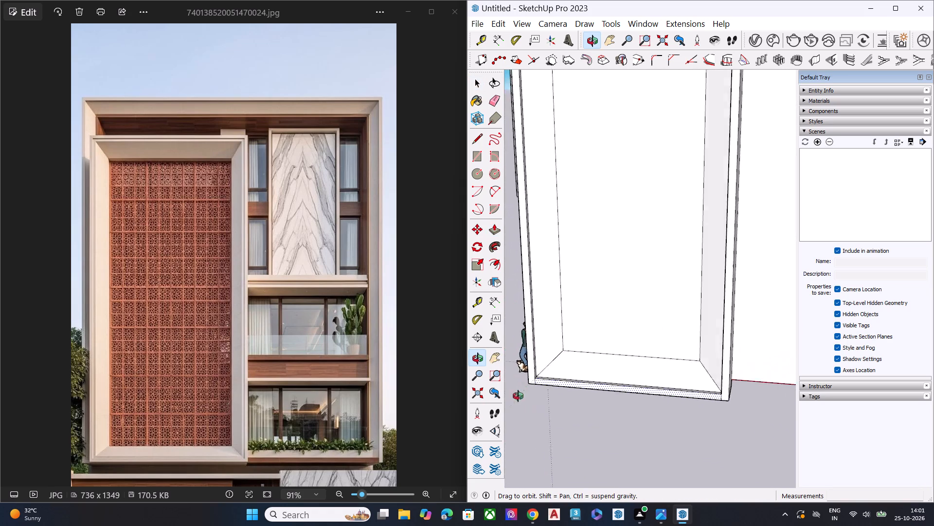
middle_drag(518, 396, 494, 391)
scroll(544, 373, up, 11)
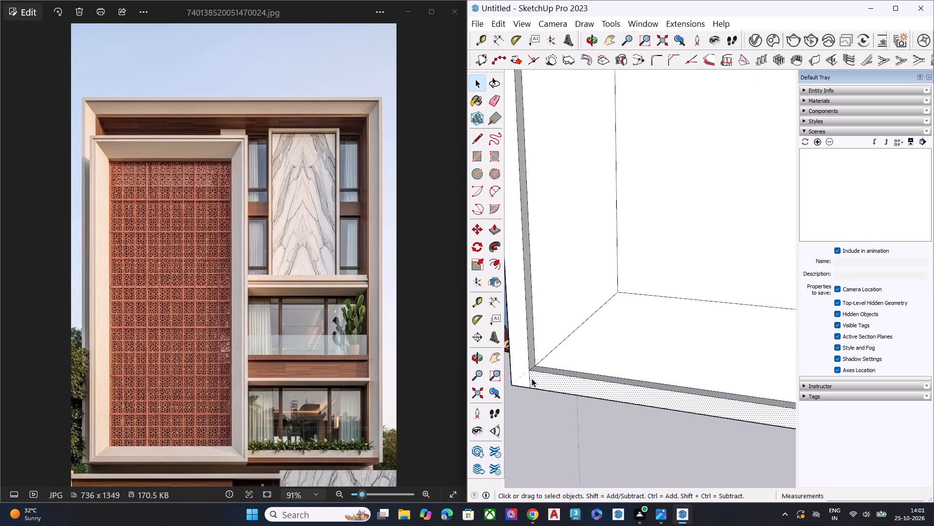
scroll(532, 378, up, 5)
click(528, 376)
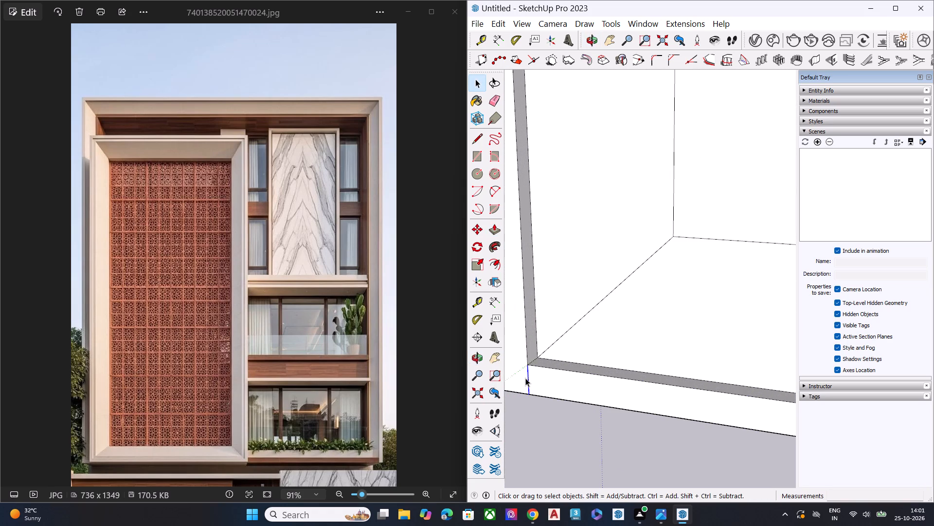
key(Delete)
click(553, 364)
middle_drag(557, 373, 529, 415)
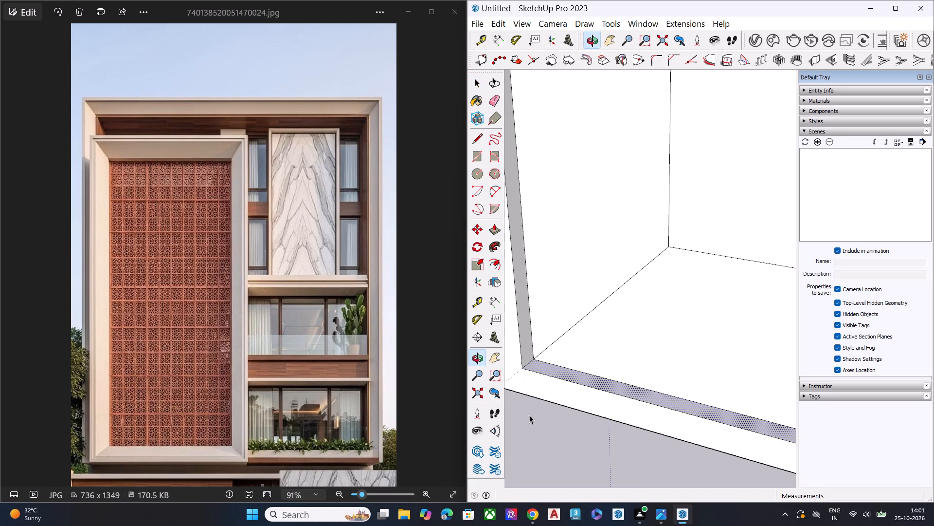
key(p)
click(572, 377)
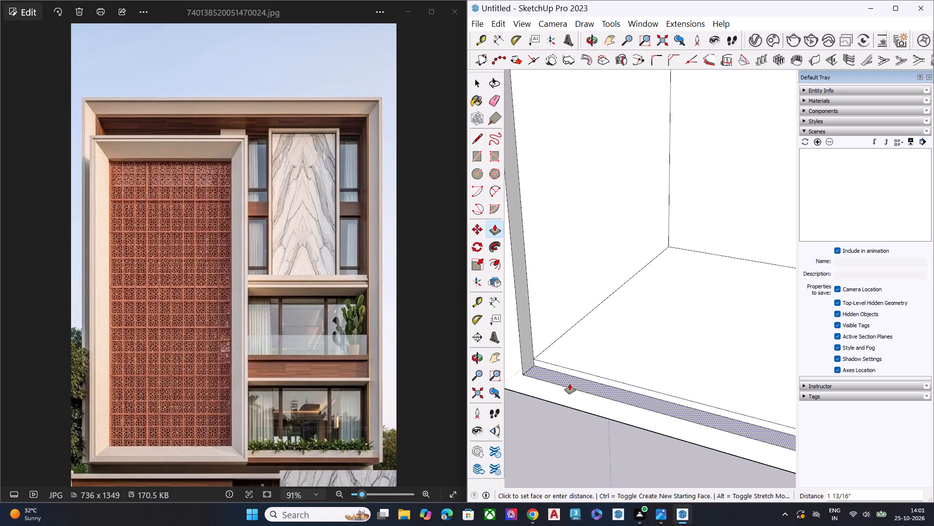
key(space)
Erase the short vertical seam line on the front of the raised rim at the panel's bottom right corner.
scroll(510, 374, down, 4)
scroll(510, 374, up, 1)
scroll(510, 374, down, 1)
scroll(542, 346, down, 8)
scroll(569, 342, up, 2)
scroll(605, 297, down, 2)
scroll(573, 300, up, 2)
scroll(560, 301, down, 6)
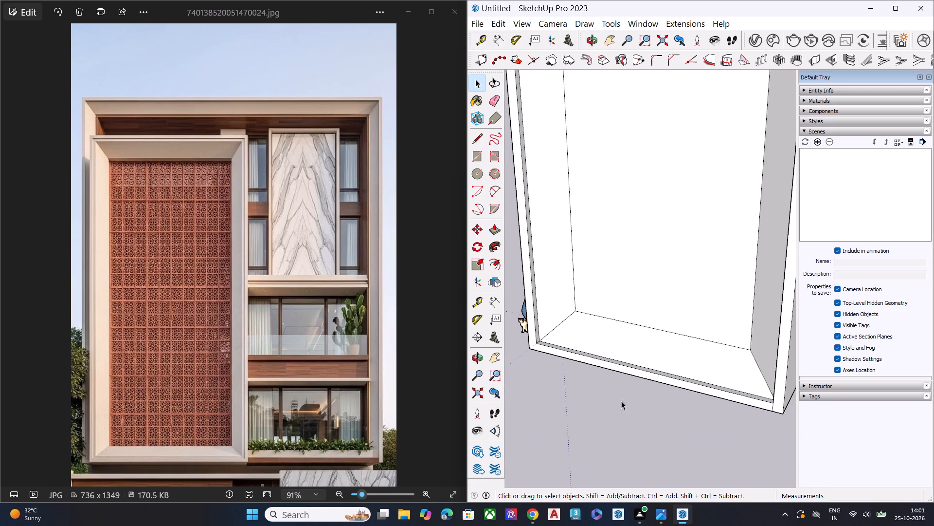
middle_drag(641, 410, 695, 339)
scroll(522, 335, down, 3)
scroll(519, 338, up, 1)
scroll(518, 341, down, 4)
scroll(660, 361, up, 4)
middle_drag(661, 358, 670, 350)
scroll(670, 350, down, 1)
scroll(680, 345, up, 15)
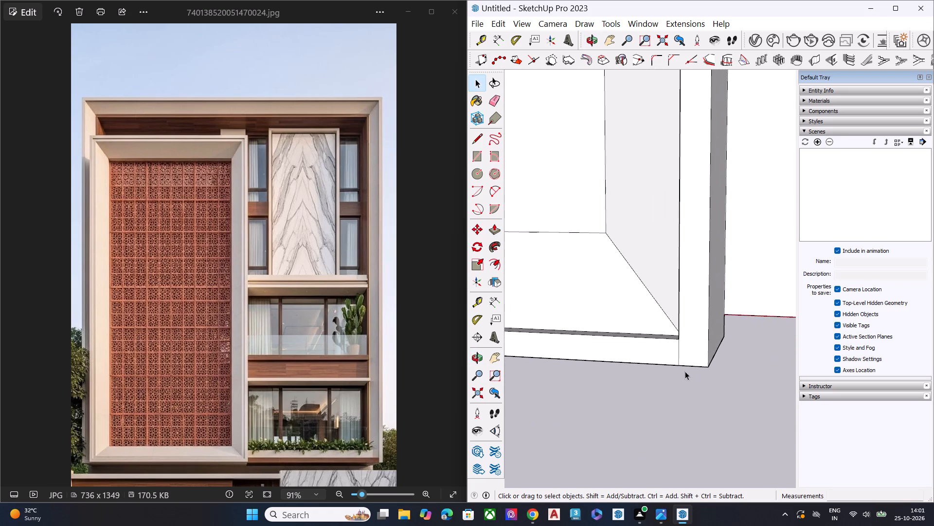
scroll(683, 362, up, 5)
key(e)
click(676, 347)
scroll(663, 392, down, 9)
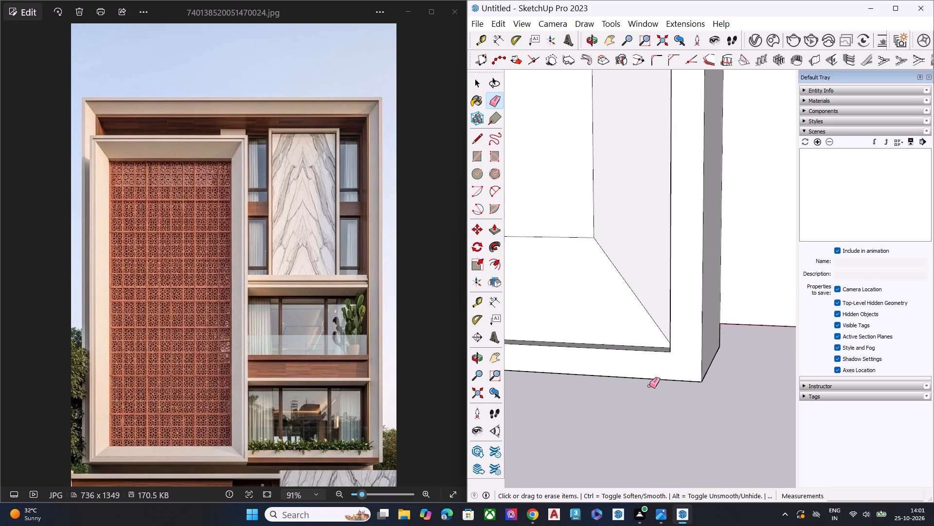
scroll(649, 386, down, 18)
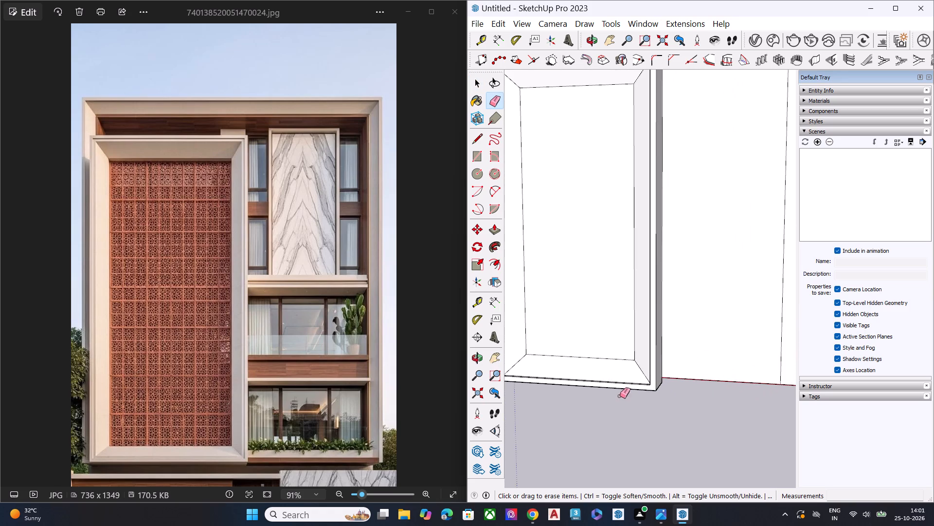
Erase the short seam line on the front of the raised rim at the panel's top left corner.
scroll(619, 398, down, 8)
scroll(529, 194, up, 10)
scroll(560, 230, up, 6)
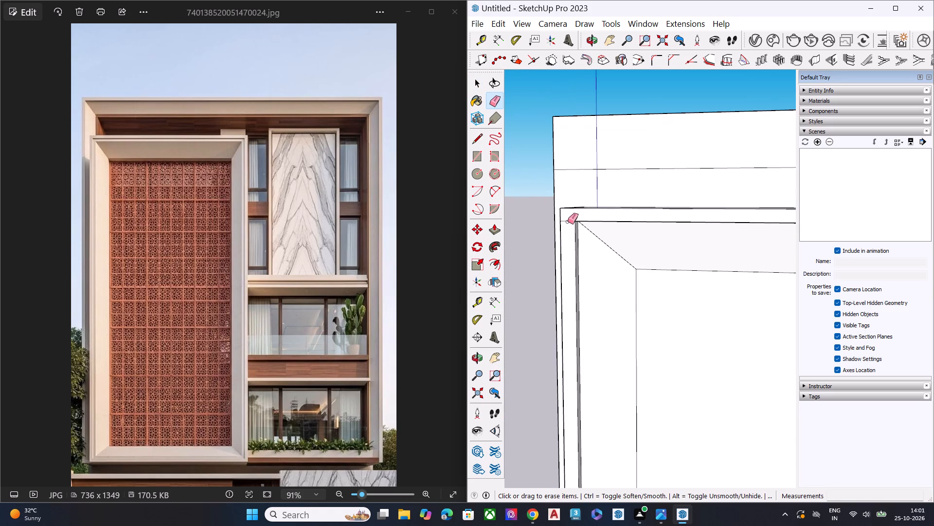
click(568, 222)
Erase the short seam line on the front of the raised rim at the panel's top right corner.
scroll(536, 246, down, 6)
scroll(734, 245, up, 4)
scroll(598, 249, down, 6)
scroll(704, 231, up, 3)
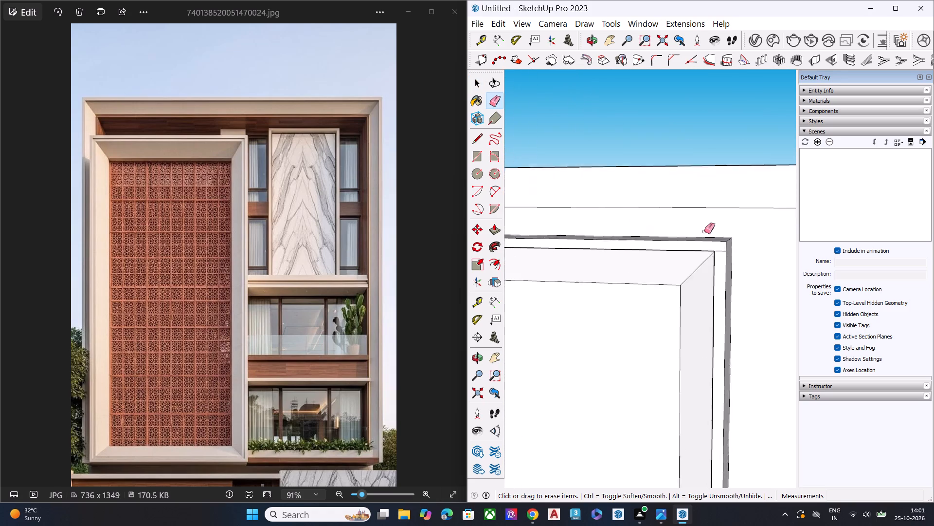
scroll(704, 231, up, 2)
scroll(705, 231, down, 1)
scroll(706, 232, up, 2)
click(726, 254)
click(726, 257)
scroll(731, 253, down, 4)
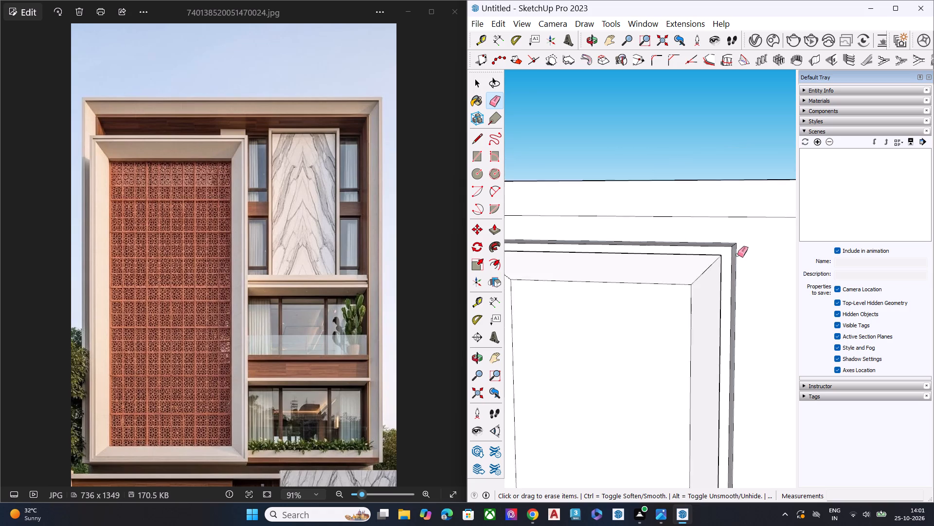
Push the underside of the panel's top rim strip up about 3 1/2" to make the strip thinner.
scroll(737, 255, down, 2)
middle_drag(652, 264, 683, 162)
scroll(662, 206, up, 5)
scroll(639, 225, down, 1)
scroll(635, 226, up, 3)
middle_drag(633, 244, 661, 148)
scroll(661, 189, up, 5)
key(space)
click(656, 273)
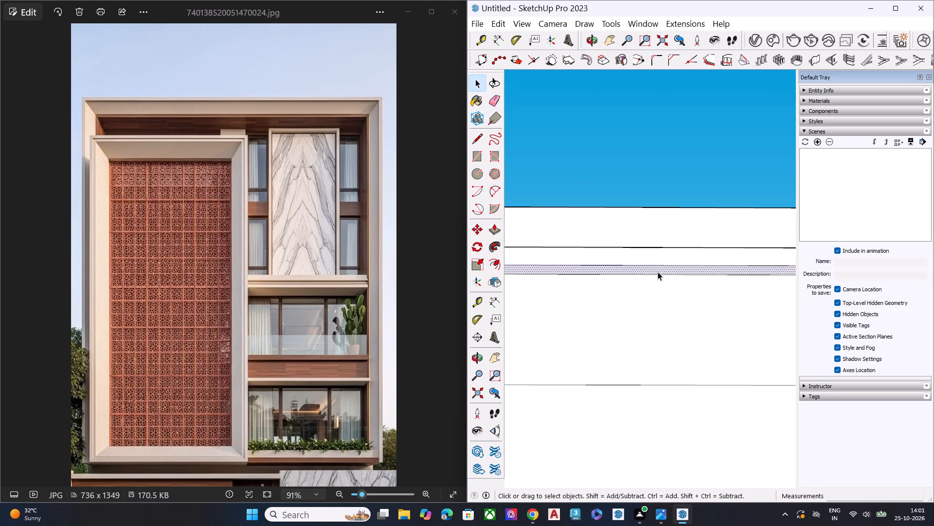
key(p)
click(660, 267)
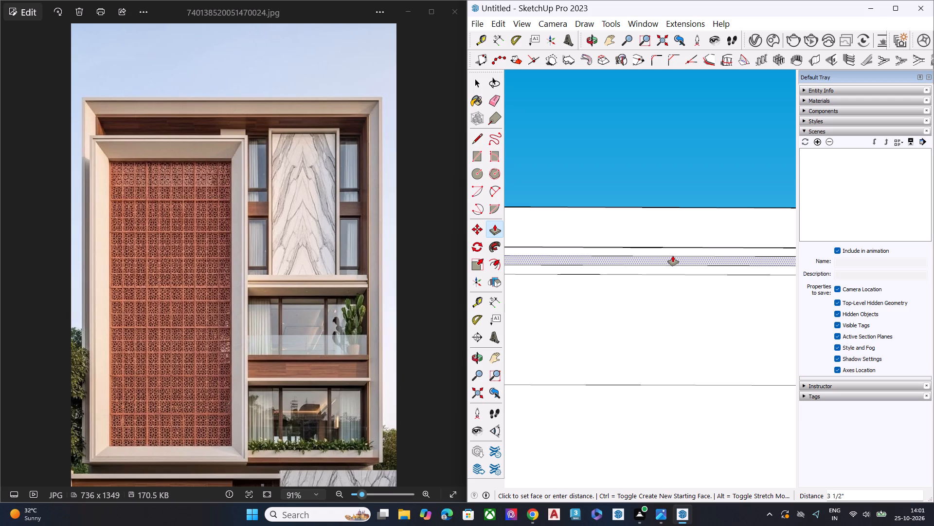
click(675, 255)
key(space)
scroll(638, 244, down, 2)
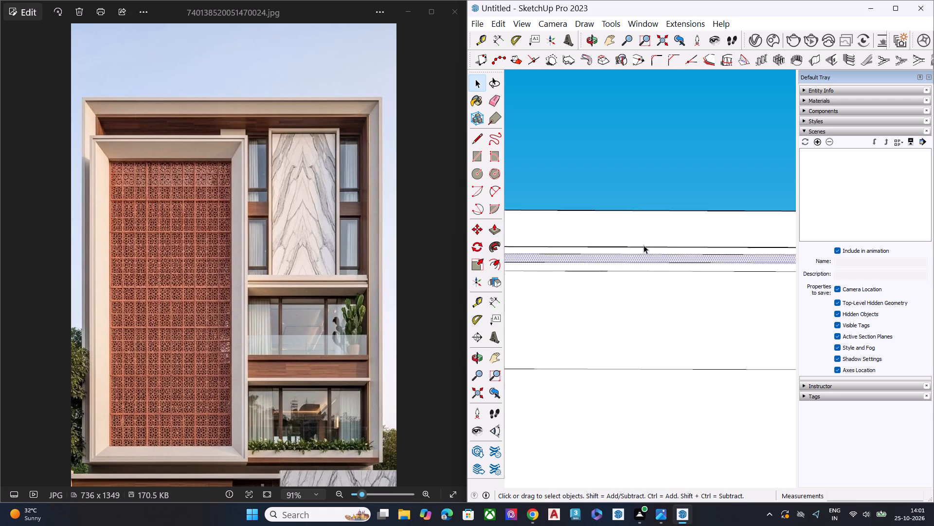
Push the underside of the panel's top rim strip slightly further up with Push/Pull.
scroll(644, 245, down, 13)
middle_drag(665, 237, 665, 341)
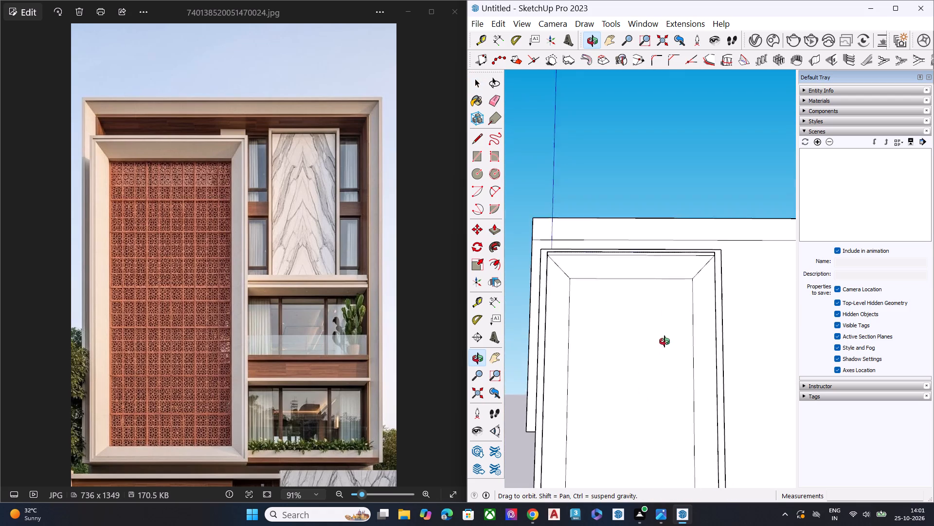
middle_drag(665, 341, 530, 288)
scroll(704, 263, up, 7)
middle_drag(709, 252, 713, 319)
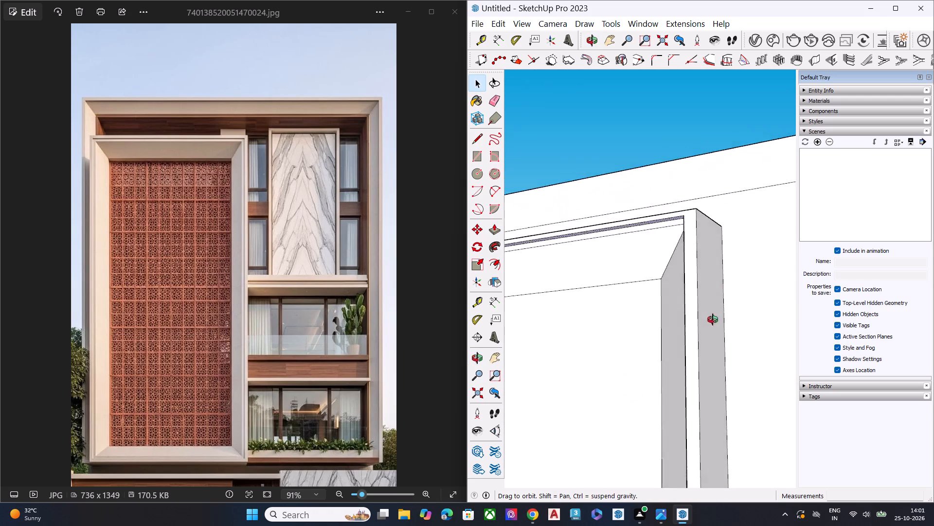
middle_drag(713, 319, 767, 347)
scroll(697, 268, up, 6)
scroll(678, 257, down, 3)
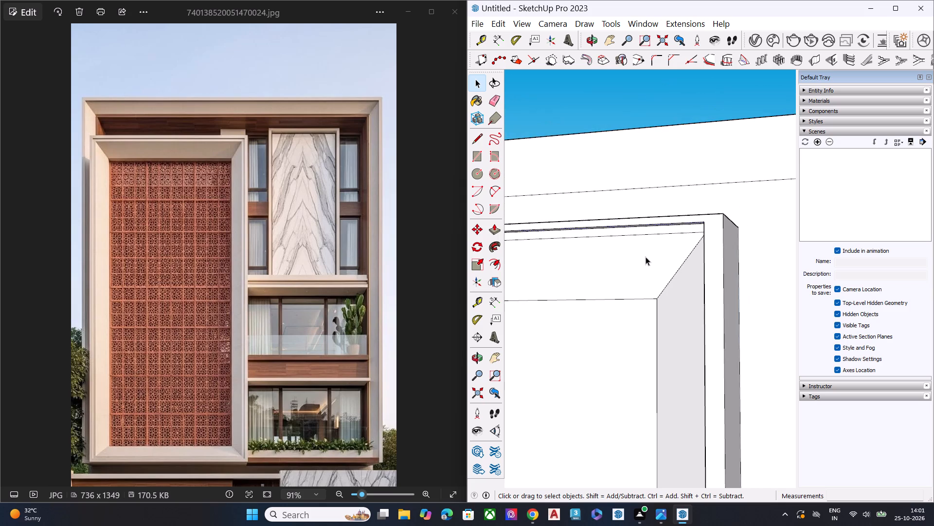
middle_drag(646, 244, 658, 178)
scroll(658, 178, up, 2)
scroll(697, 233, down, 1)
scroll(699, 237, up, 2)
key(p)
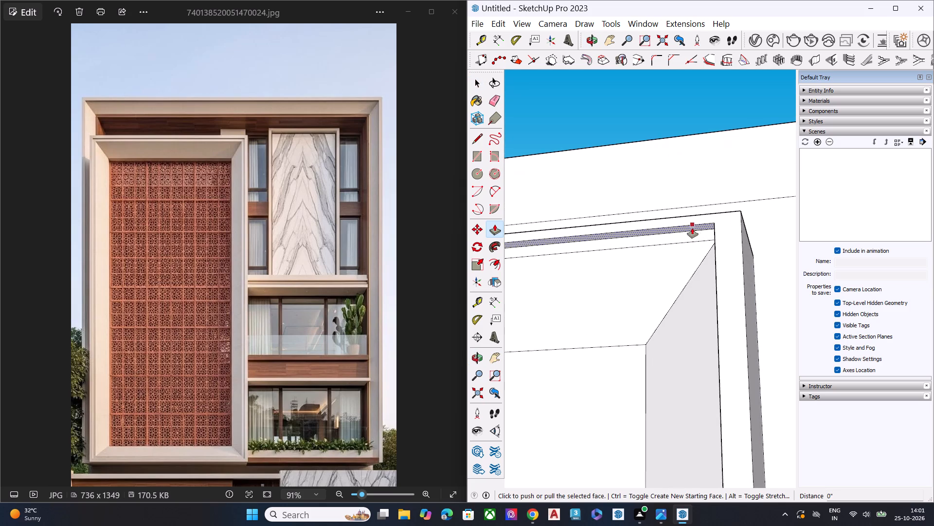
click(692, 226)
click(695, 223)
key(space)
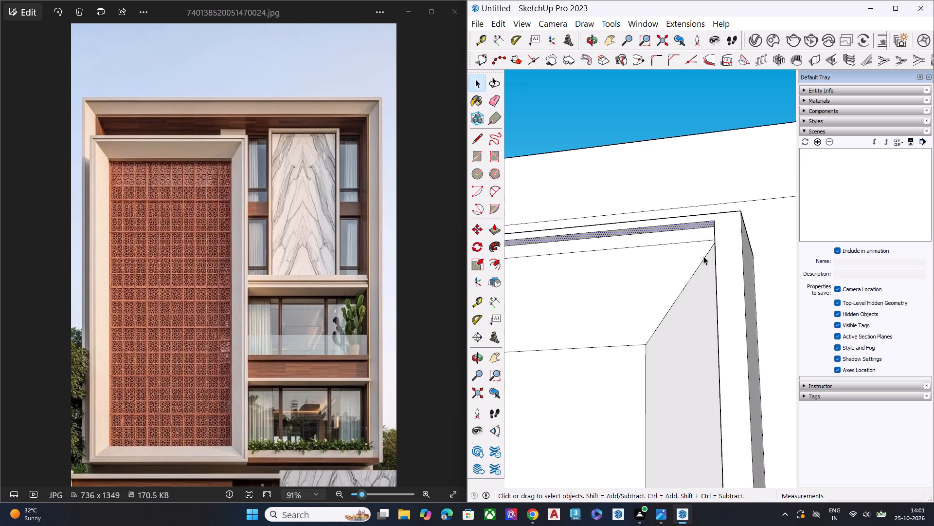
Push the inner side face of the panel's right rim strip outward about 4 9/16" to make it thinner.
middle_drag(723, 256, 841, 251)
middle_drag(726, 281, 745, 267)
click(727, 276)
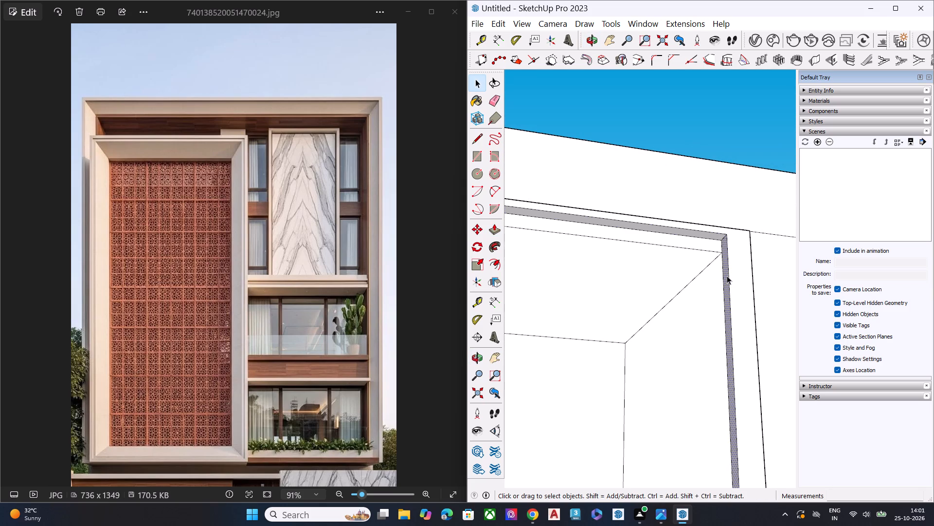
key(p)
click(726, 277)
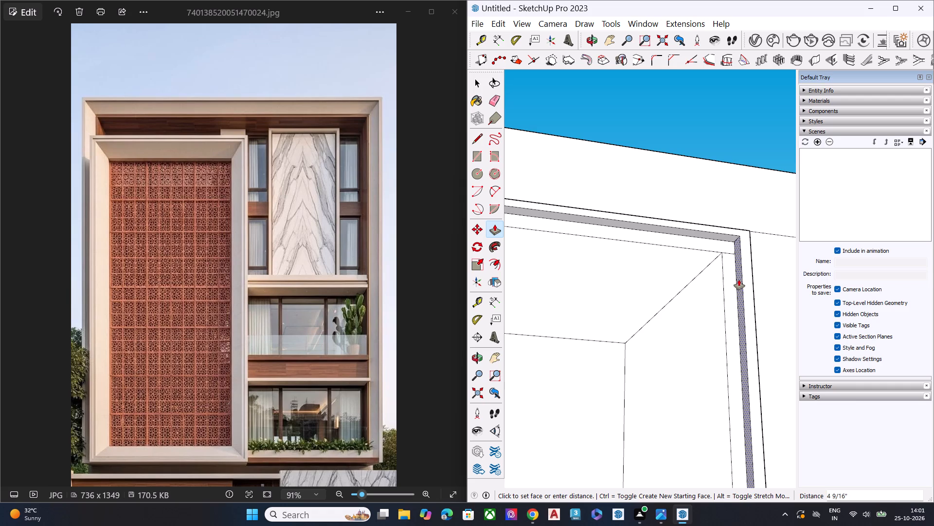
click(735, 282)
key(space)
Push the inner side face of the panel's left rim strip outward about 4 1/8" to match the right strip.
scroll(739, 248, down, 1)
scroll(739, 248, up, 1)
scroll(740, 247, down, 5)
scroll(743, 246, up, 1)
scroll(743, 245, down, 5)
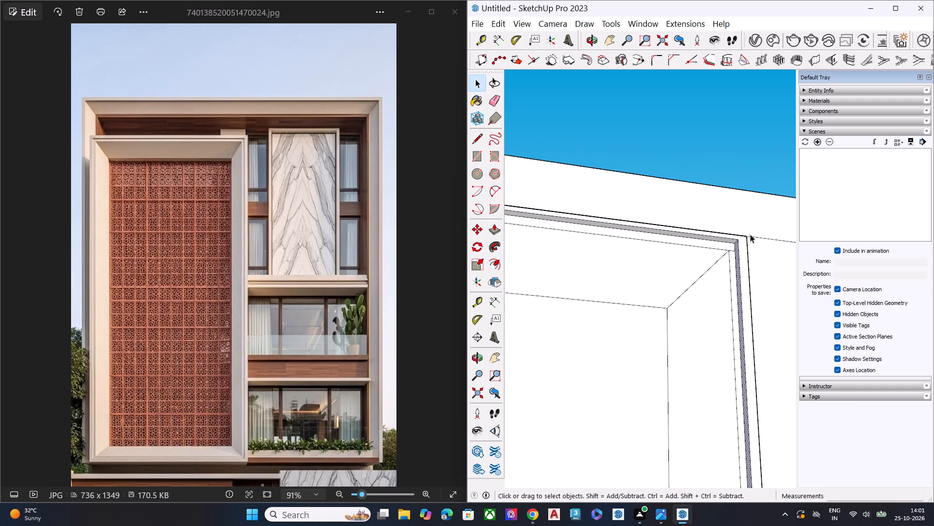
scroll(750, 234, down, 4)
middle_drag(750, 245, 700, 283)
scroll(560, 242, up, 6)
middle_drag(561, 237, 456, 257)
scroll(452, 259, up, 4)
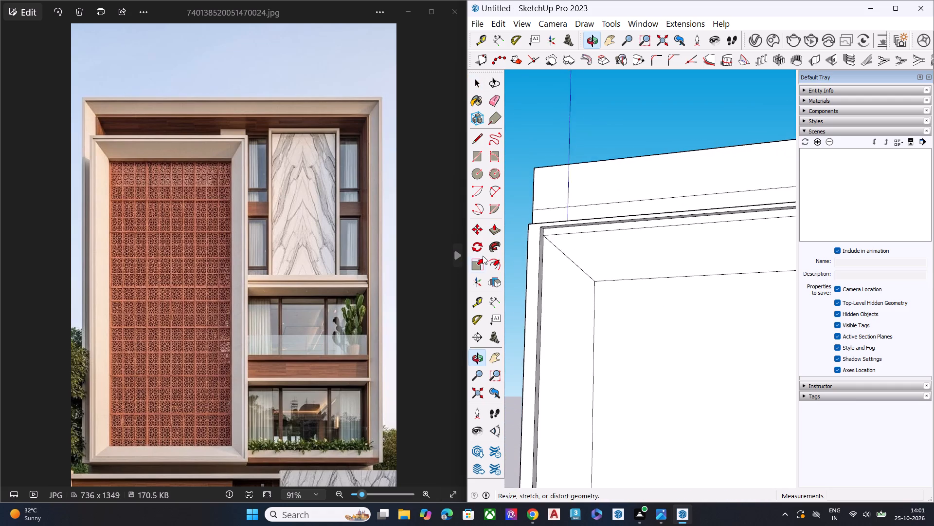
scroll(483, 256, up, 4)
click(551, 257)
key(p)
click(551, 257)
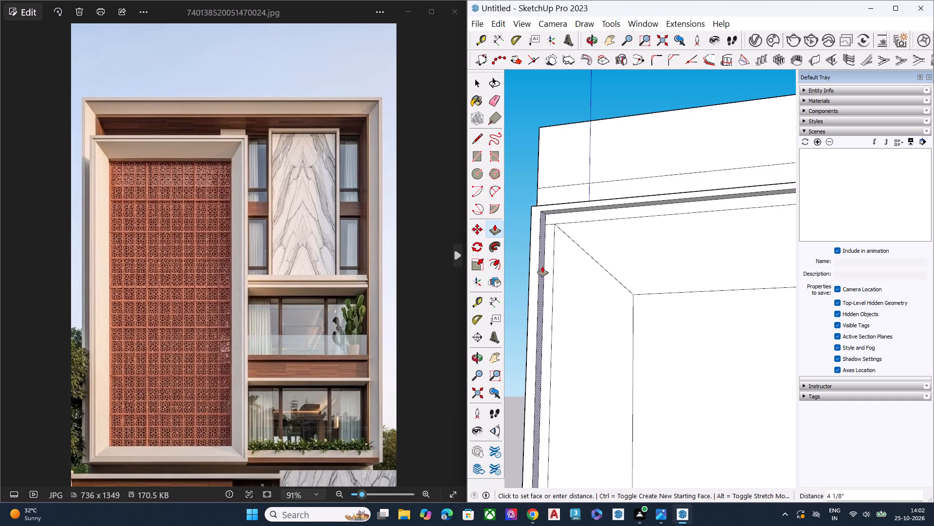
click(542, 269)
key(space)
Push the inner top face of the panel's bottom rim strip down to thin it like the side strips.
scroll(567, 199, down, 10)
scroll(568, 199, up, 1)
scroll(568, 199, down, 6)
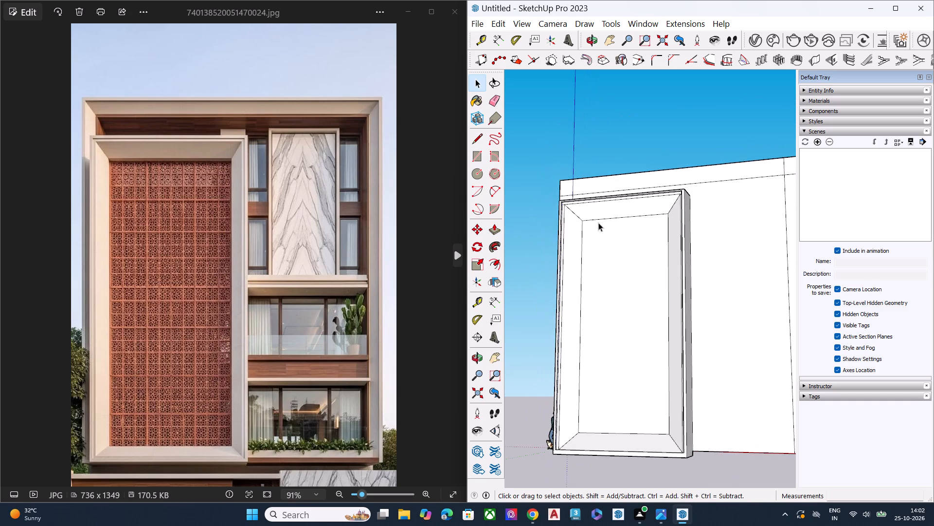
scroll(598, 225, down, 2)
scroll(598, 226, up, 2)
scroll(600, 232, down, 1)
middle_drag(601, 292, 552, 497)
scroll(572, 464, up, 14)
scroll(575, 338, up, 2)
scroll(547, 338, down, 1)
scroll(538, 338, up, 5)
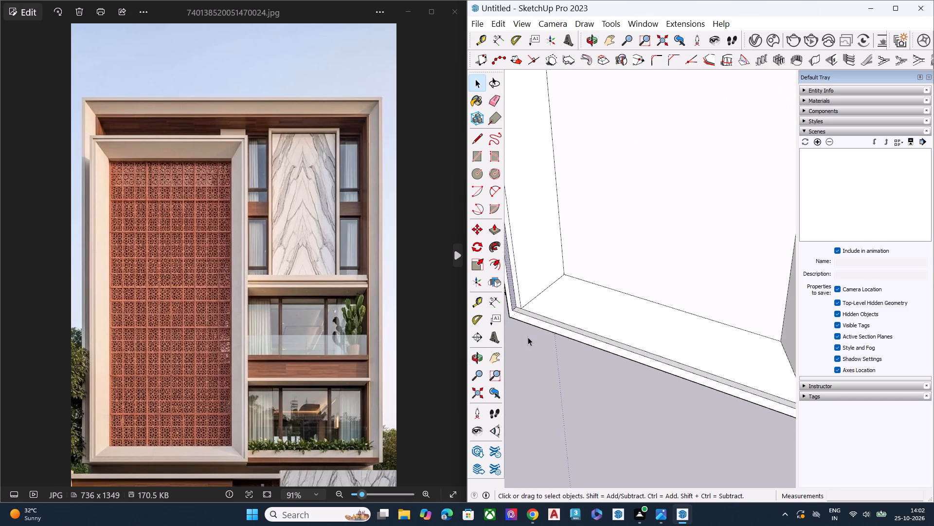
scroll(528, 337, up, 12)
click(548, 311)
key(p)
click(548, 311)
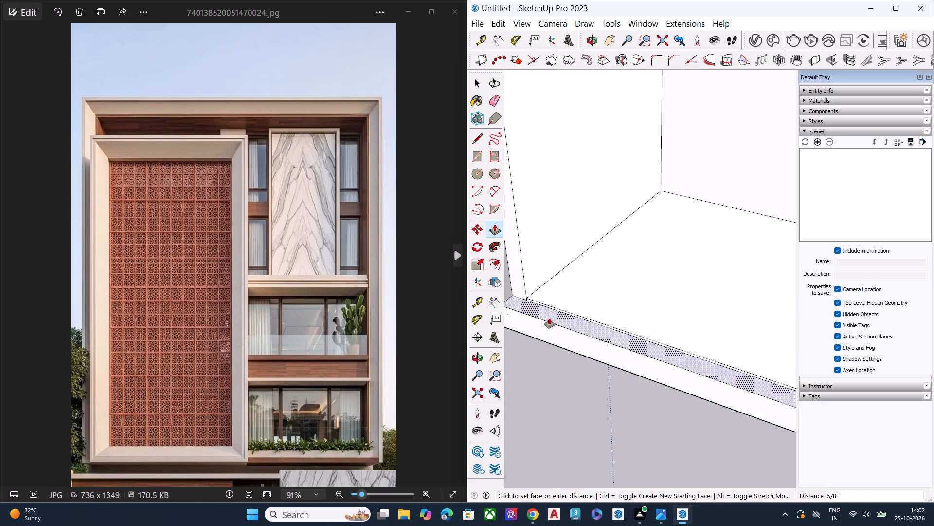
click(550, 322)
key(space)
Raise the top face of the projecting panel about 2 1/2" with Push/Pull.
middle_drag(558, 350, 659, 290)
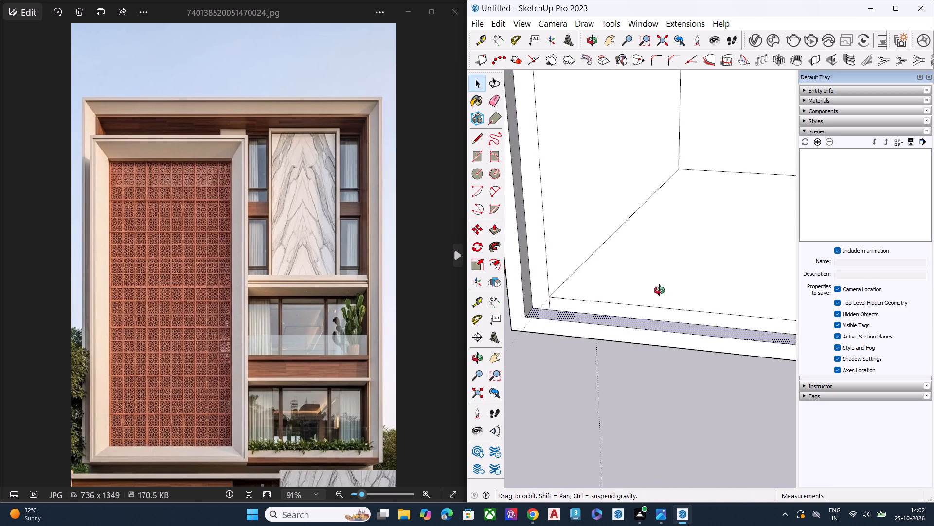
middle_drag(659, 290, 673, 278)
scroll(571, 271, down, 8)
middle_drag(594, 304, 603, 237)
scroll(572, 254, down, 8)
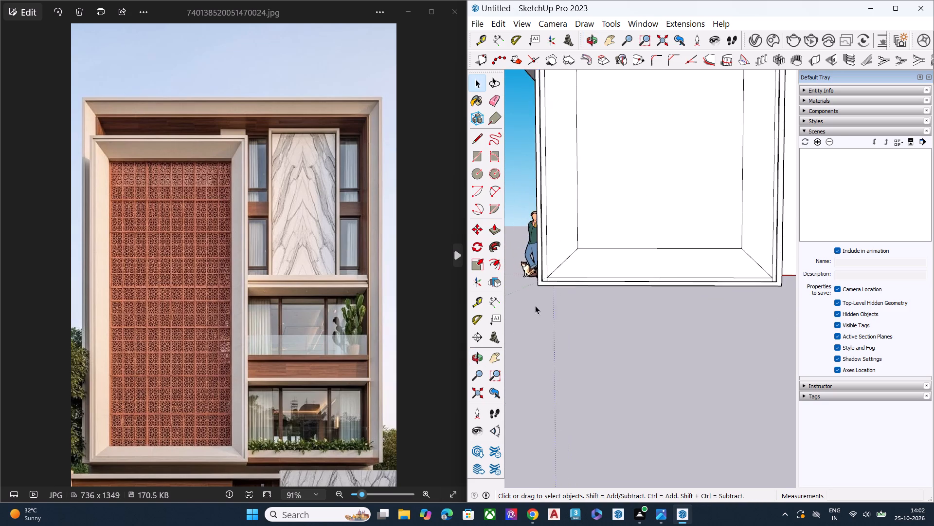
scroll(535, 305, down, 8)
scroll(578, 299, down, 1)
scroll(580, 306, up, 3)
scroll(581, 308, down, 2)
scroll(581, 317, up, 1)
scroll(581, 318, down, 2)
scroll(588, 55, up, 6)
scroll(574, 50, down, 1)
scroll(574, 53, up, 2)
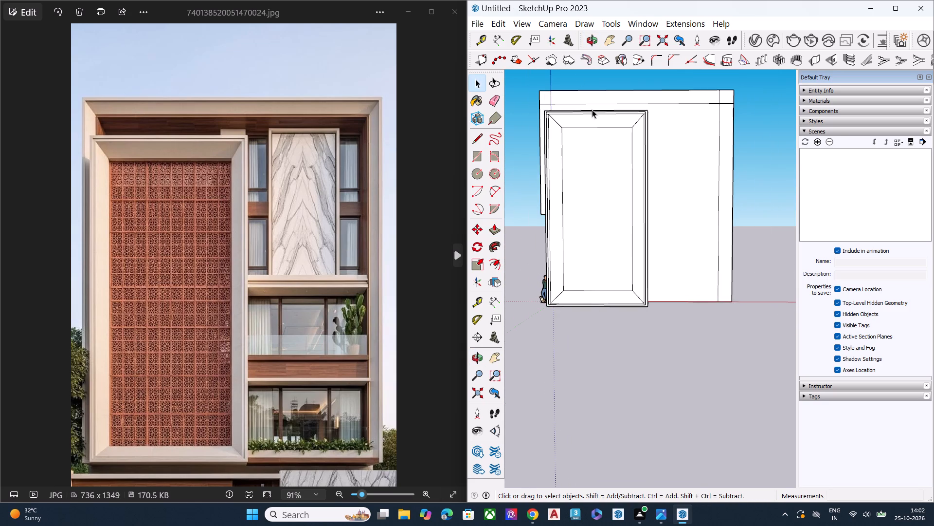
scroll(592, 110, up, 8)
middle_drag(626, 116, 486, 300)
scroll(547, 208, up, 6)
click(628, 156)
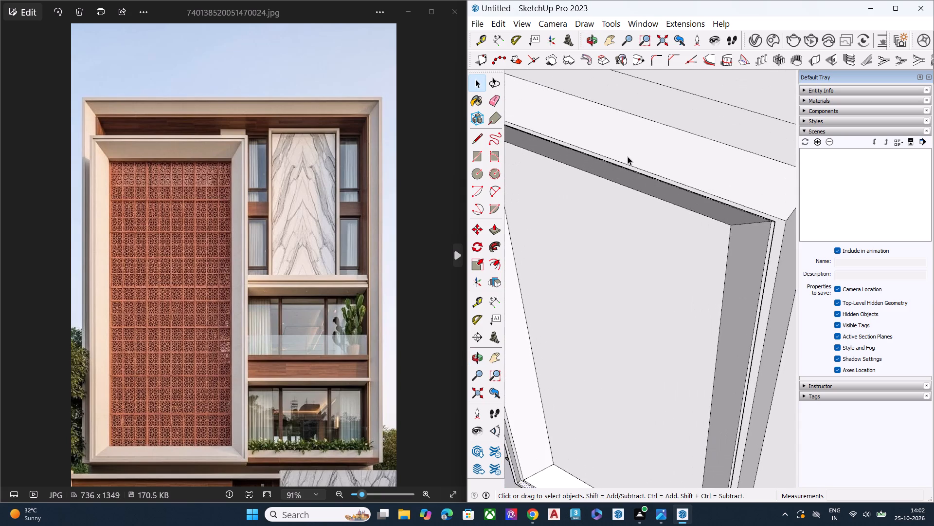
key(p)
click(628, 156)
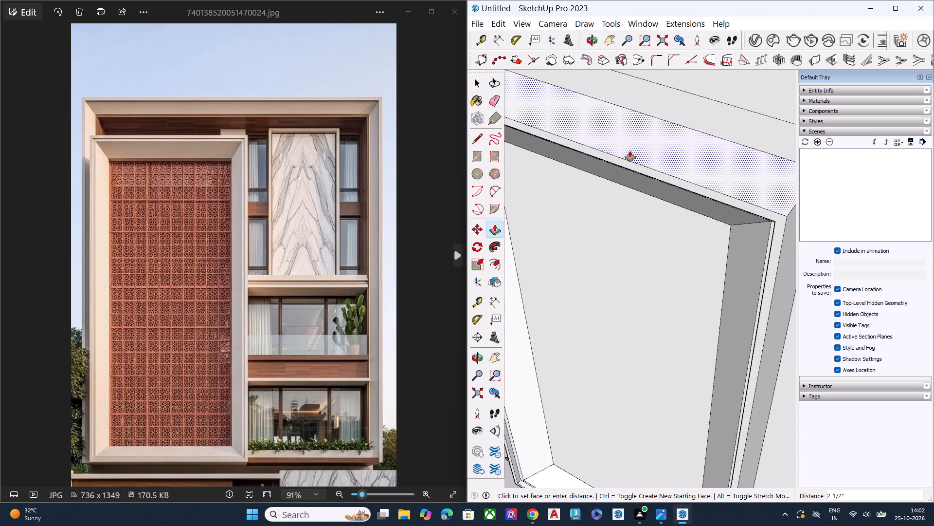
click(630, 151)
key(space)
Examine the reworked rim around the projecting panel from the front, including its top corners.
scroll(614, 199, down, 2)
scroll(614, 199, up, 1)
scroll(614, 199, down, 3)
middle_drag(625, 216, 742, 48)
scroll(585, 165, down, 3)
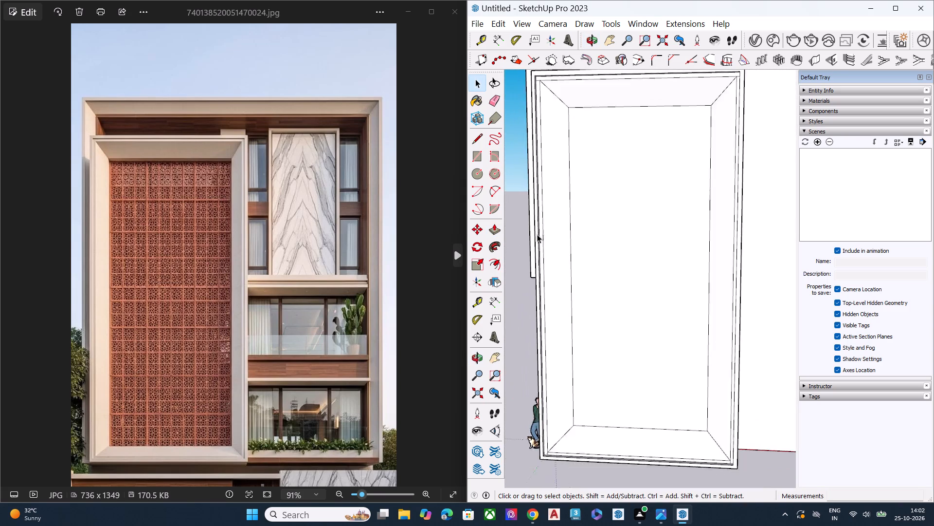
scroll(537, 234, down, 4)
middle_drag(577, 237, 617, 181)
key(space)
click(592, 450)
scroll(565, 133, up, 8)
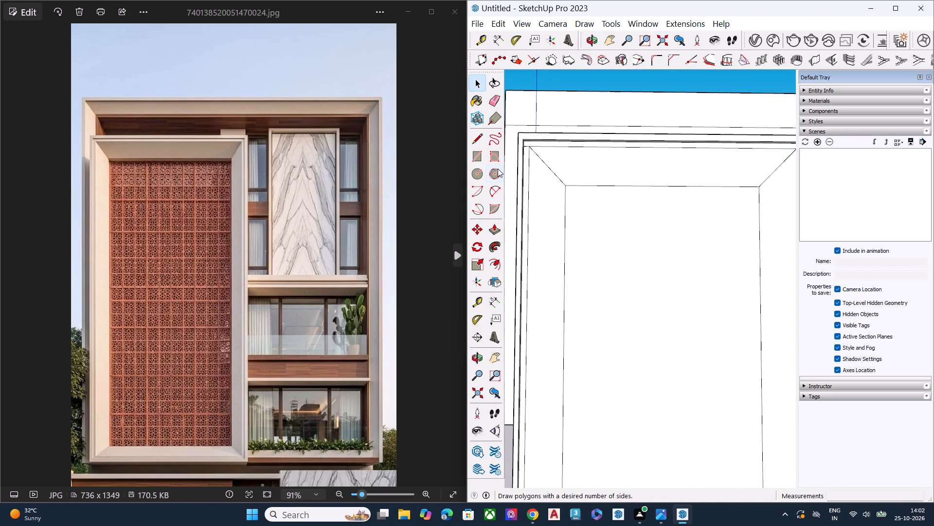
scroll(492, 160, up, 11)
scroll(543, 147, down, 1)
scroll(543, 147, up, 6)
scroll(538, 154, down, 3)
scroll(533, 159, up, 1)
scroll(532, 160, down, 7)
scroll(528, 167, up, 3)
scroll(535, 176, down, 2)
scroll(537, 180, up, 1)
scroll(549, 191, down, 2)
key(space)
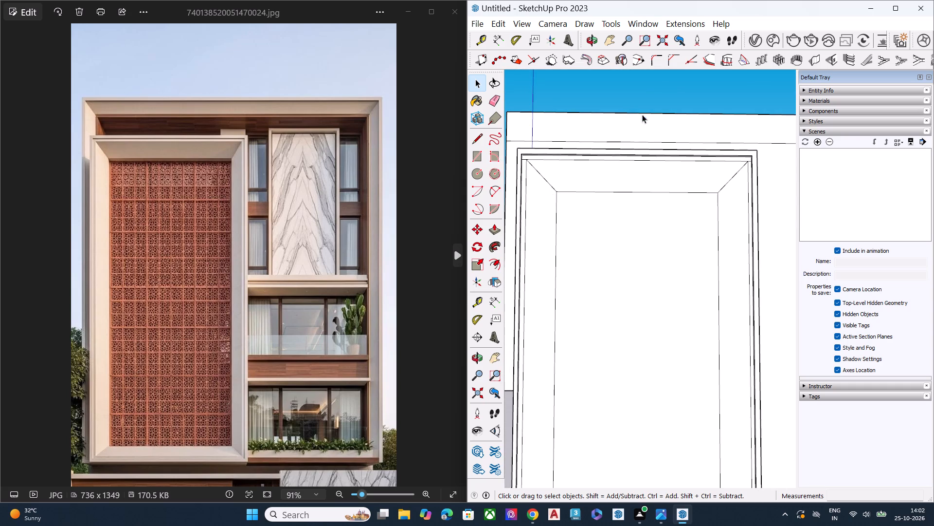
Erase the two short line segments crossing the main wall's top right corner so the top and right border strips join.
scroll(637, 122, down, 9)
scroll(617, 164, up, 3)
scroll(616, 167, down, 2)
middle_drag(668, 205, 662, 241)
scroll(753, 135, down, 1)
scroll(759, 127, up, 4)
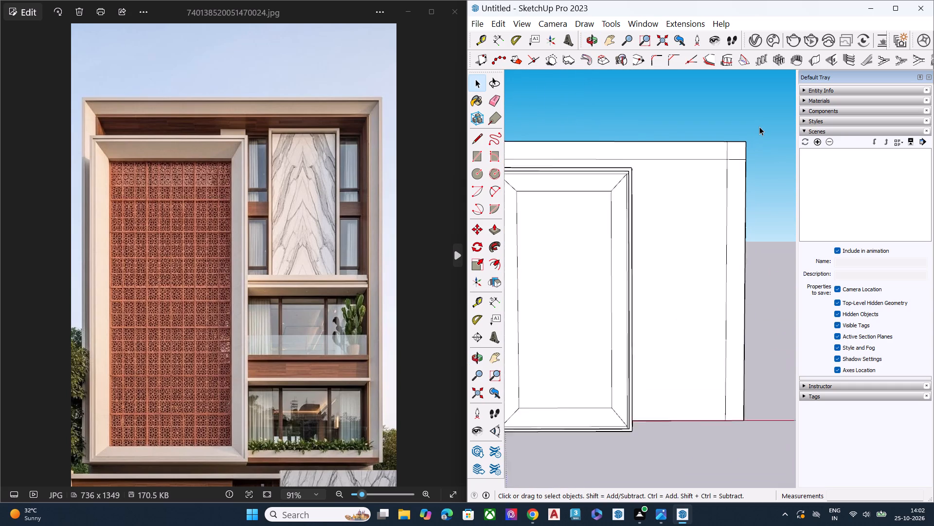
scroll(759, 127, up, 2)
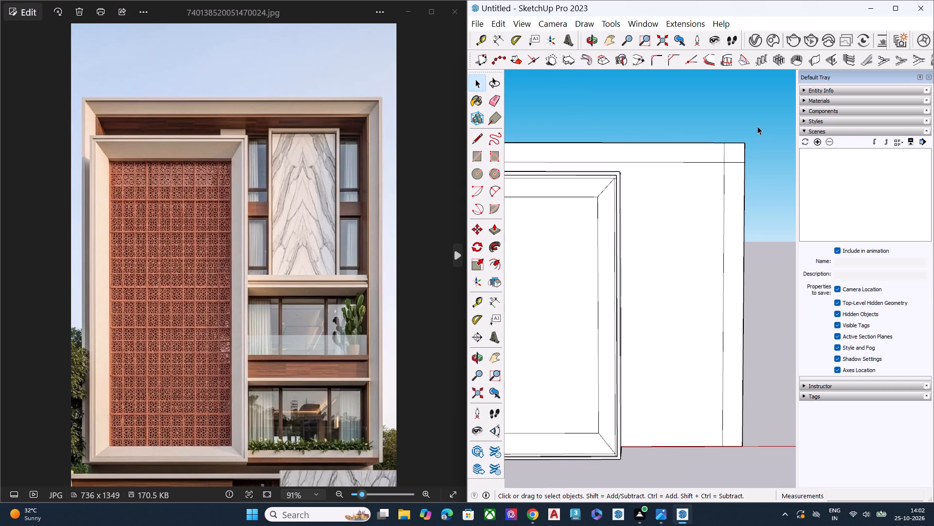
key(e)
click(724, 152)
click(735, 163)
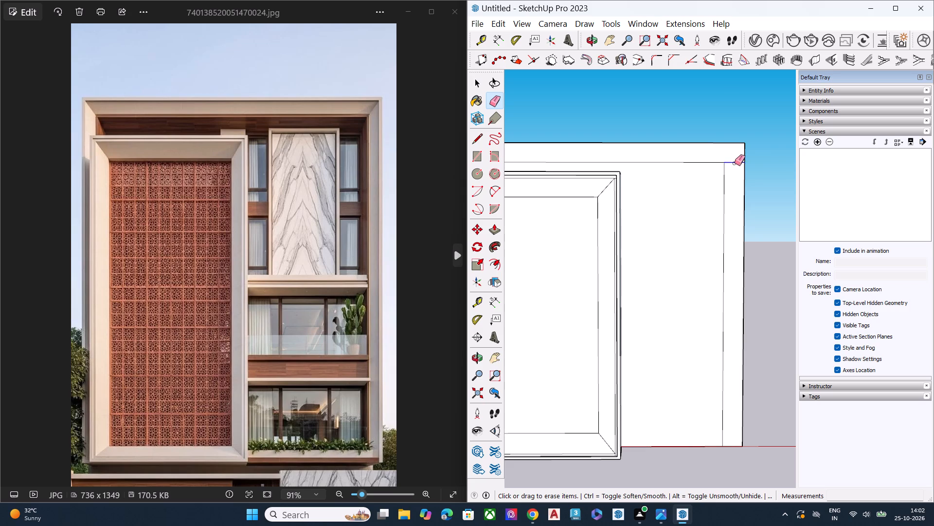
key(space)
Extrude the left side face of the main block's upper part slightly outward.
scroll(797, 185, down, 5)
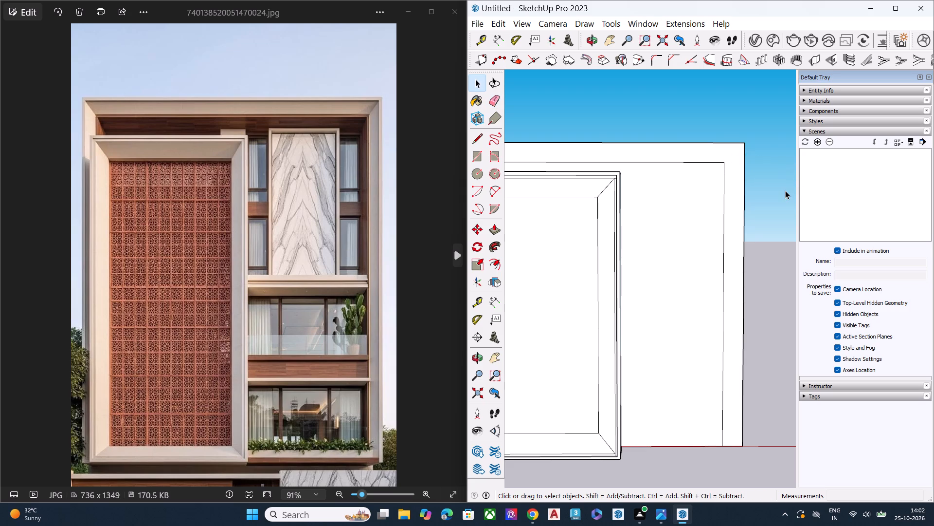
scroll(711, 203, down, 1)
scroll(711, 203, up, 1)
scroll(710, 203, down, 10)
middle_drag(601, 215, 668, 202)
scroll(589, 191, up, 8)
click(567, 211)
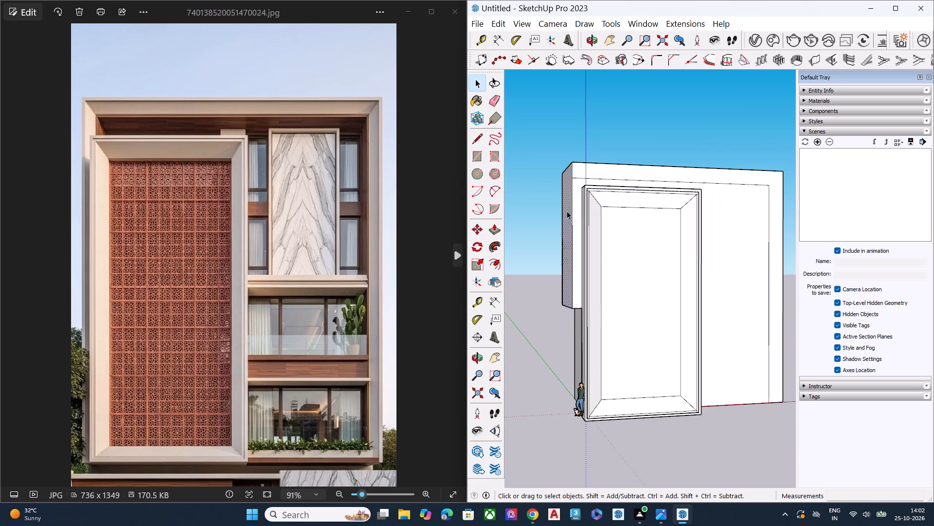
scroll(561, 203, up, 5)
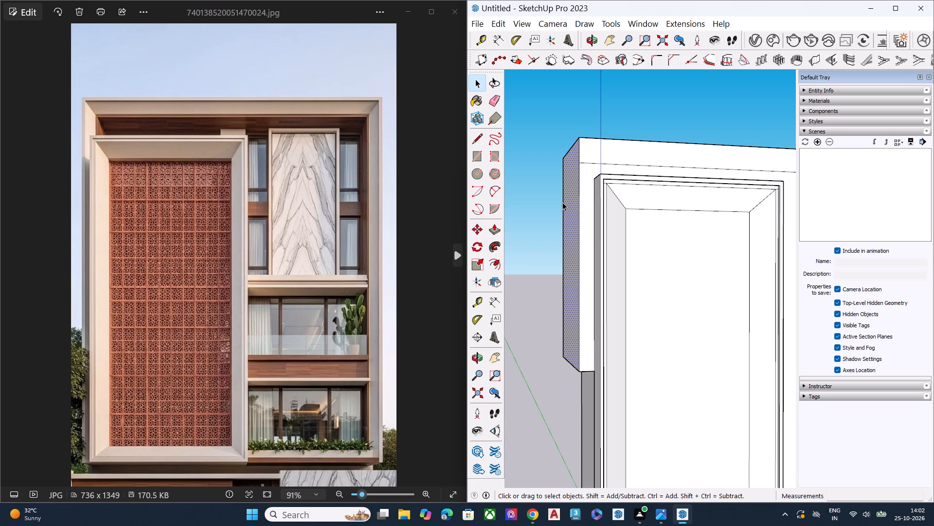
key(p)
click(569, 202)
click(565, 202)
key(space)
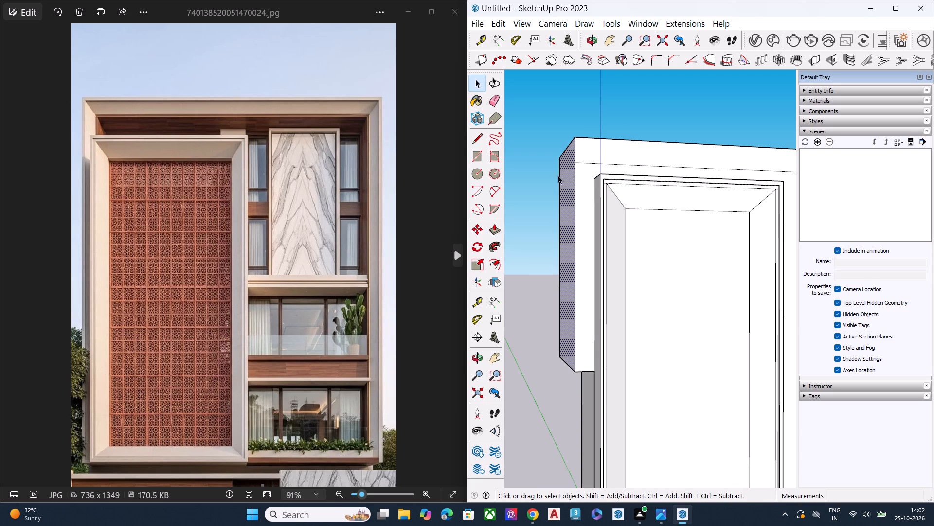
click(638, 119)
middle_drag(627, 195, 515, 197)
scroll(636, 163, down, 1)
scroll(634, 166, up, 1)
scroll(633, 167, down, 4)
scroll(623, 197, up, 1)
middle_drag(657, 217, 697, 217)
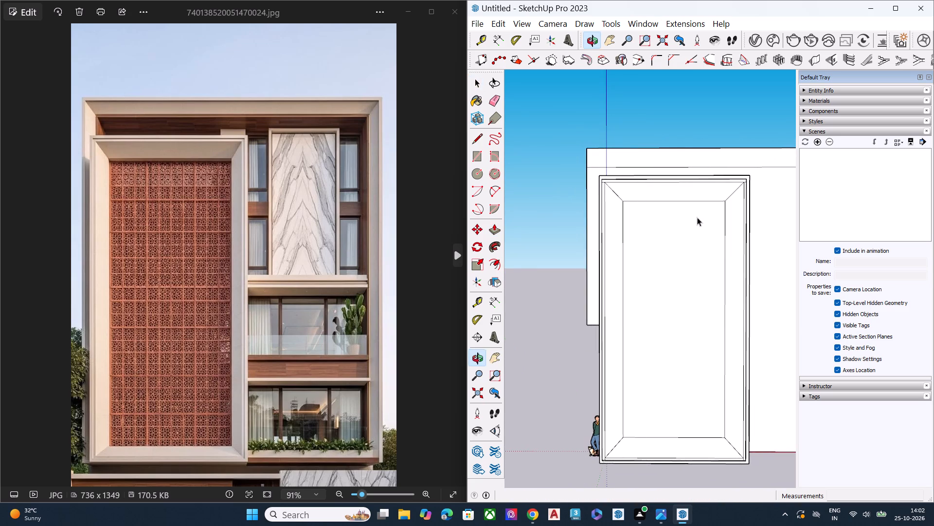
Extrude the right side face of the main block outward by about 9 7/8" with Push/Pull.
key(space)
scroll(570, 129, down, 7)
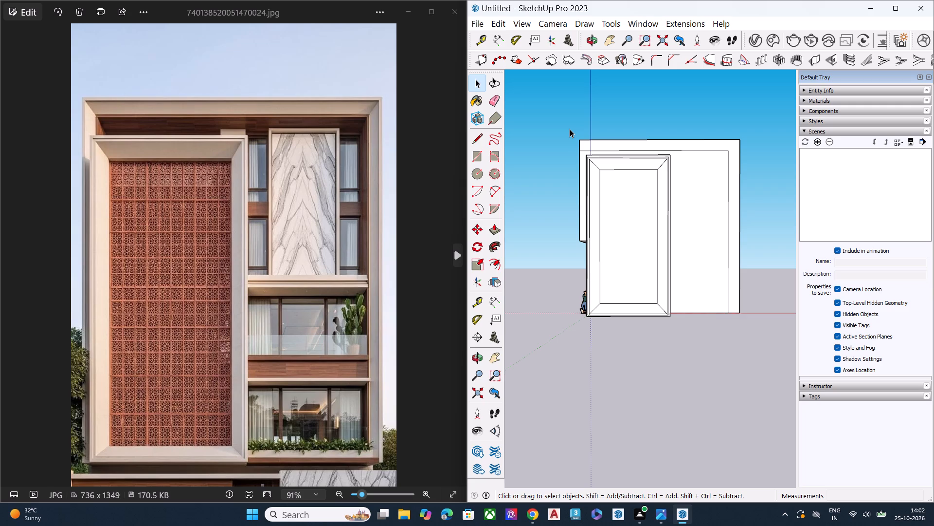
scroll(644, 272, down, 3)
middle_drag(654, 276, 693, 207)
scroll(682, 224, down, 1)
scroll(693, 207, up, 1)
scroll(693, 207, down, 1)
scroll(692, 207, up, 3)
scroll(665, 217, down, 1)
scroll(662, 218, up, 1)
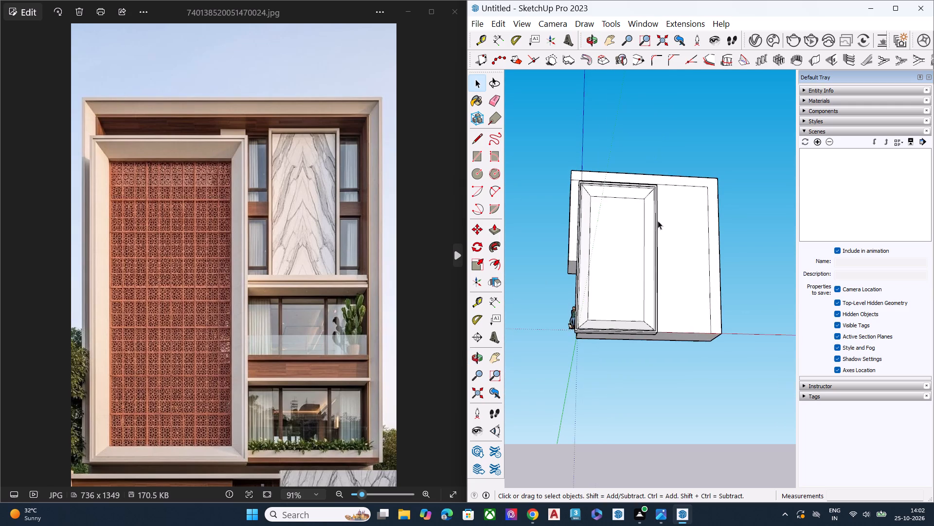
scroll(658, 221, up, 1)
middle_drag(672, 214, 643, 266)
scroll(714, 172, up, 6)
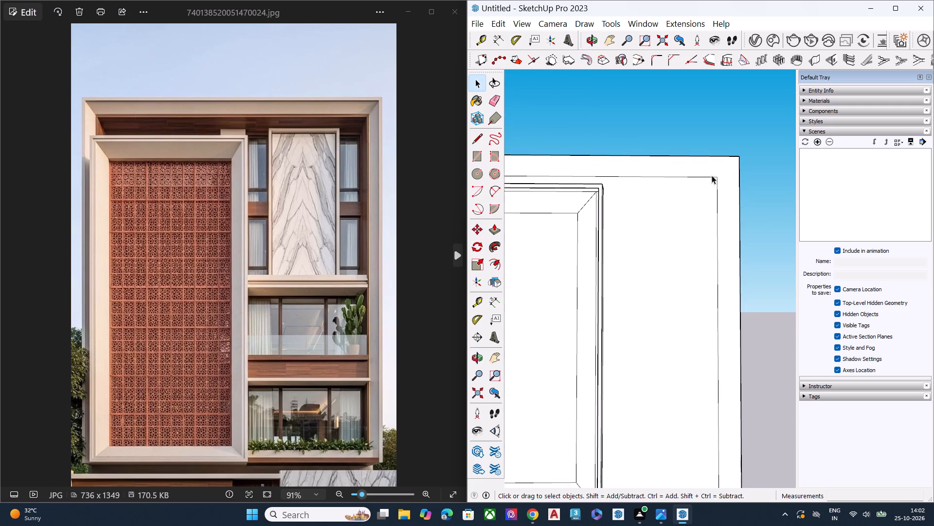
middle_drag(713, 183, 576, 252)
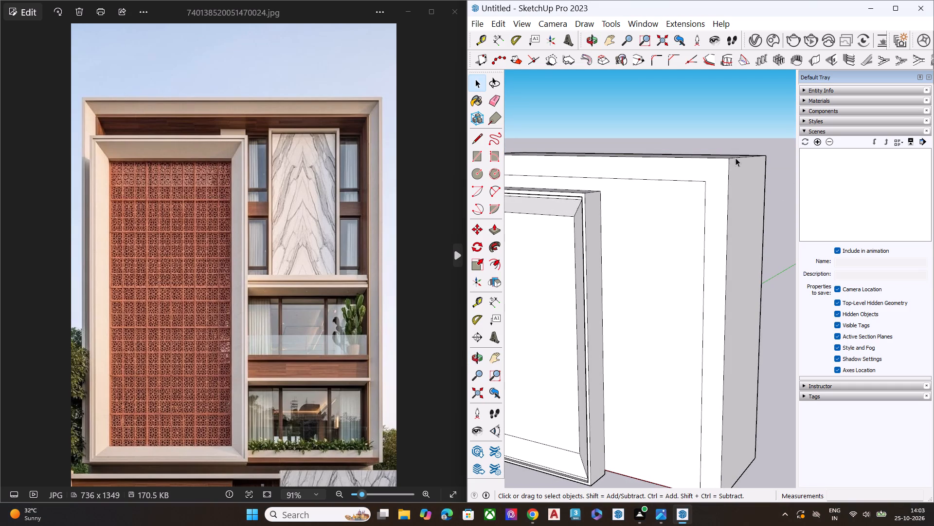
drag(736, 159, 730, 218)
click(733, 209)
key(p)
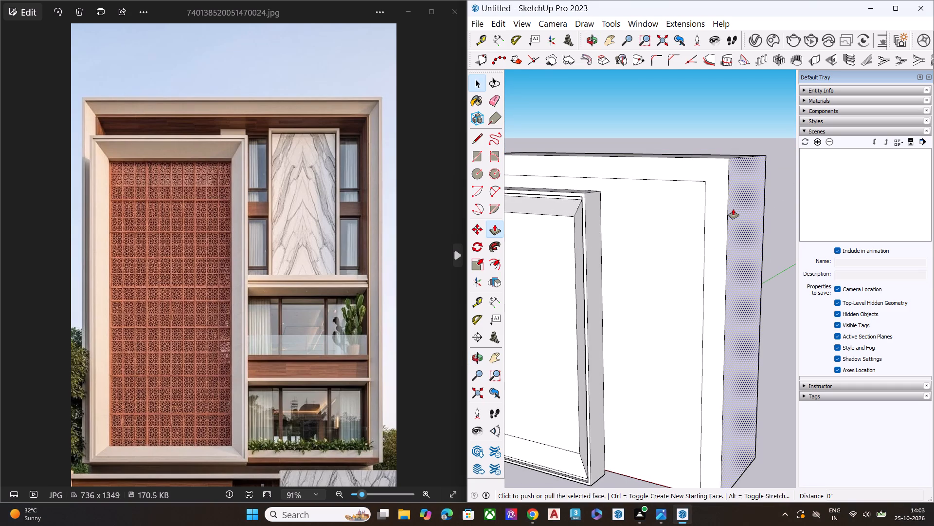
click(733, 209)
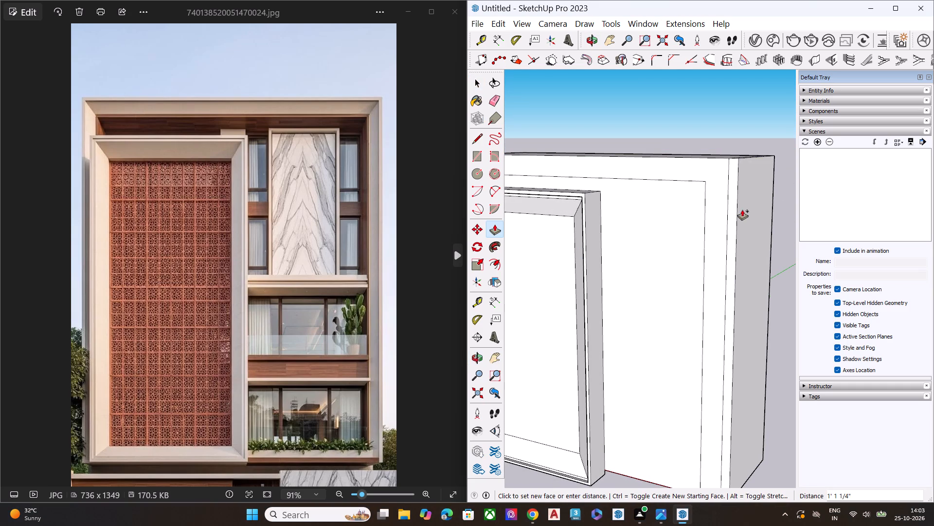
middle_drag(742, 210, 758, 211)
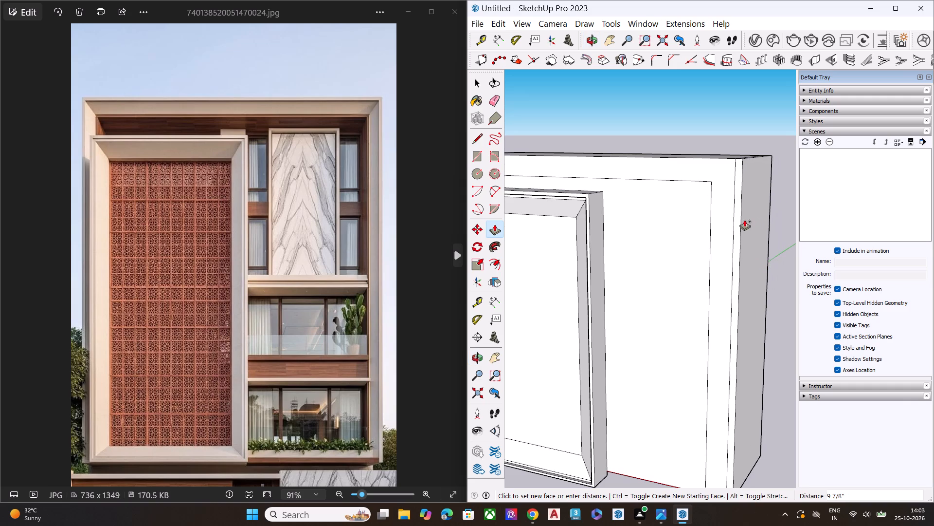
click(745, 220)
Erase the seam edge across the main block's top face near its right end.
key(space)
middle_drag(750, 170, 727, 269)
click(735, 201)
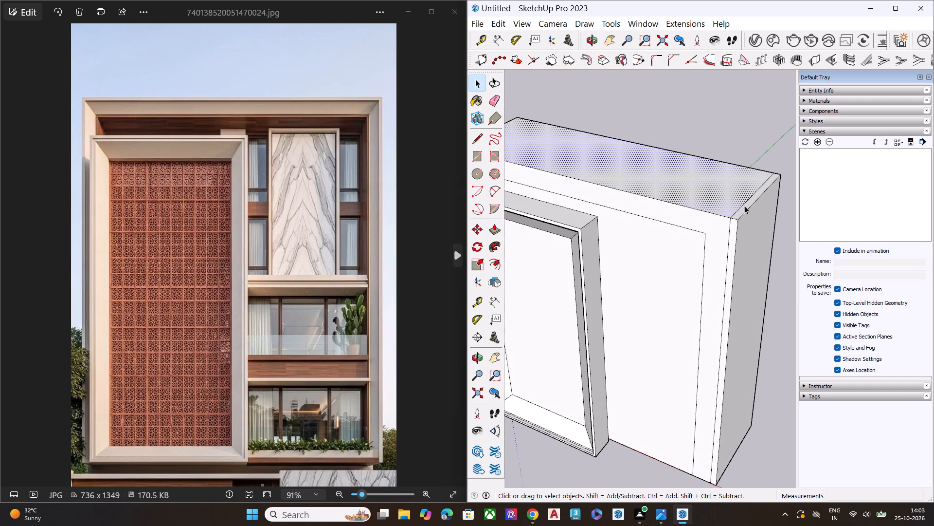
middle_drag(745, 210, 739, 233)
key(e)
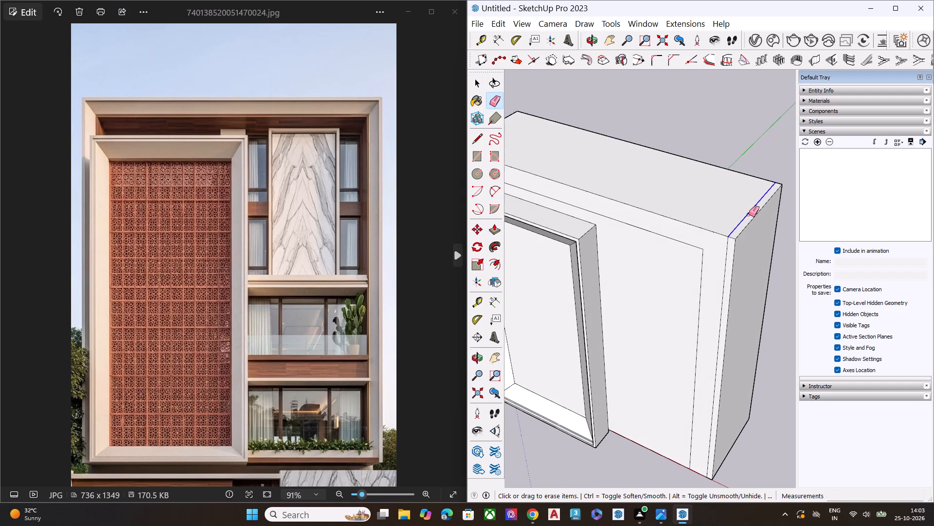
click(749, 214)
Raise the whole top face of the main block about 9" with Push/Pull.
key(space)
click(763, 171)
click(742, 201)
key(p)
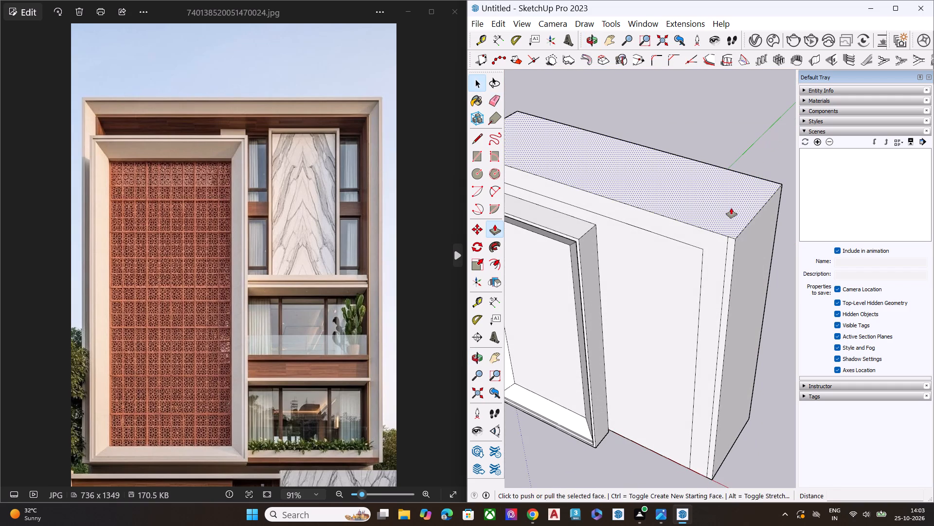
click(731, 208)
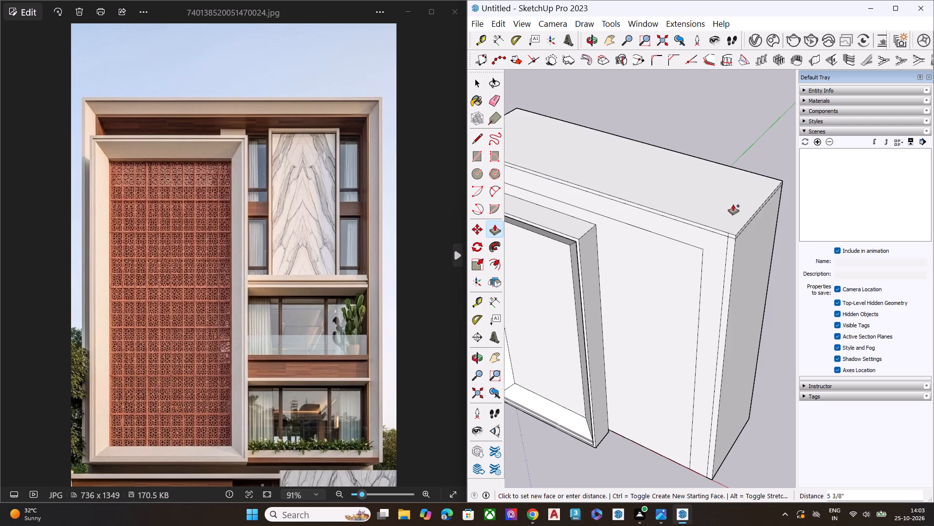
middle_drag(733, 205, 787, 92)
scroll(761, 147, up, 4)
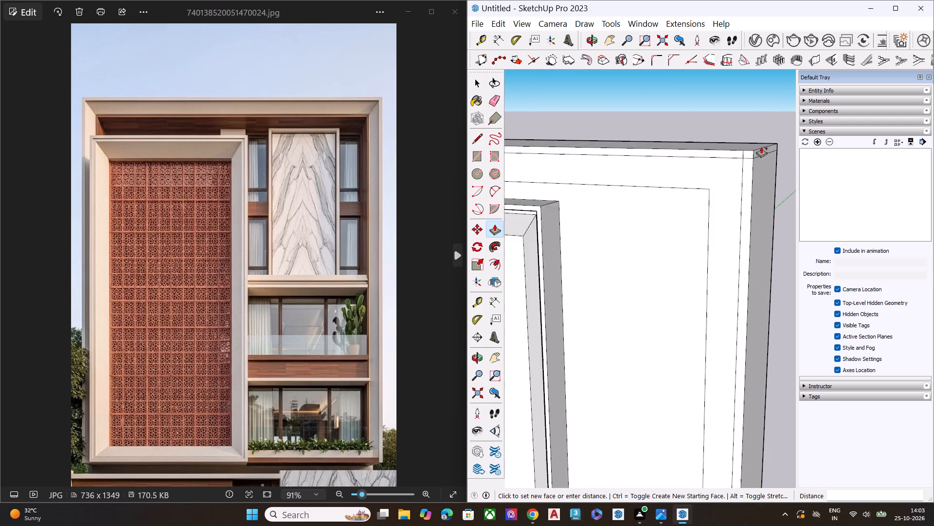
scroll(761, 147, up, 2)
scroll(761, 147, down, 1)
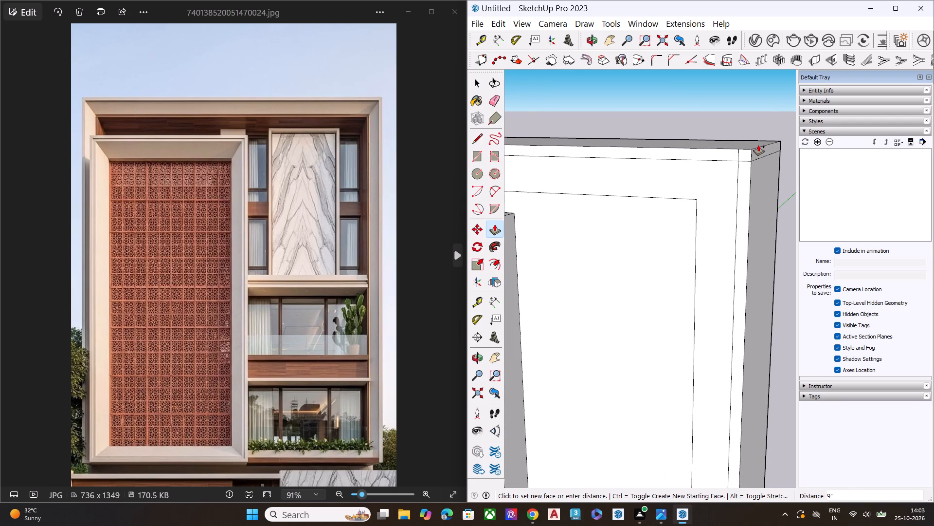
click(758, 145)
key(space)
Delete the horizontal seam edge near the top of the main block's left side face.
scroll(701, 170, down, 5)
scroll(718, 173, up, 3)
scroll(721, 173, down, 3)
middle_drag(604, 184, 797, 163)
scroll(681, 172, down, 2)
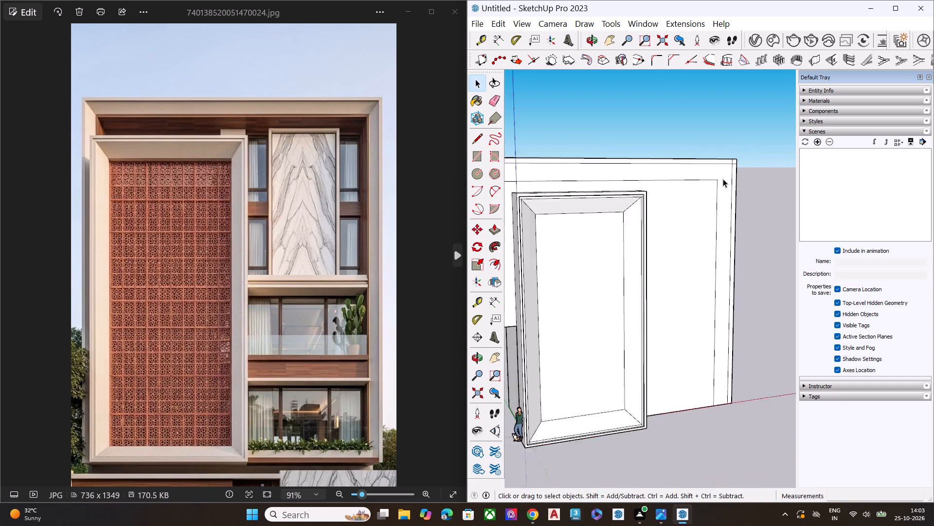
scroll(723, 179, down, 4)
scroll(564, 185, up, 10)
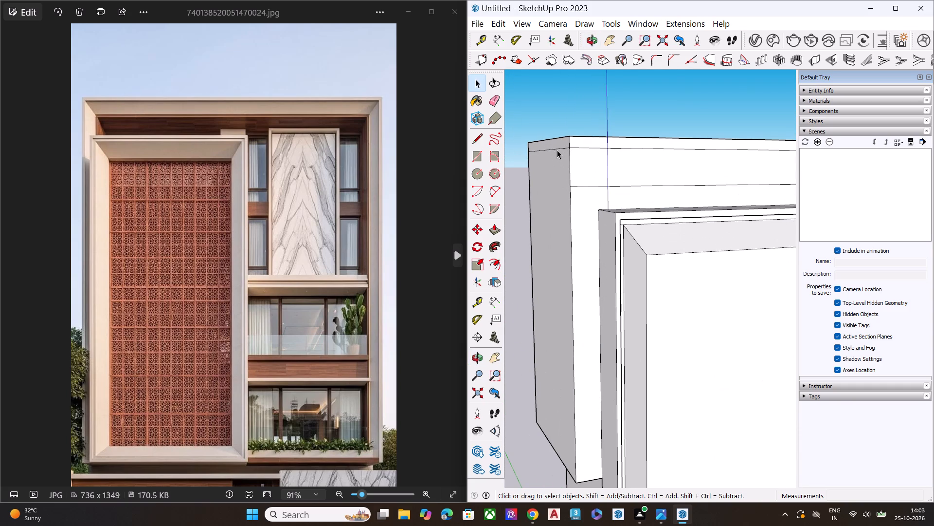
click(557, 150)
key(Delete)
Extrude the left side face of the main block outward by about 7" with Push/Pull.
middle_drag(560, 162, 543, 214)
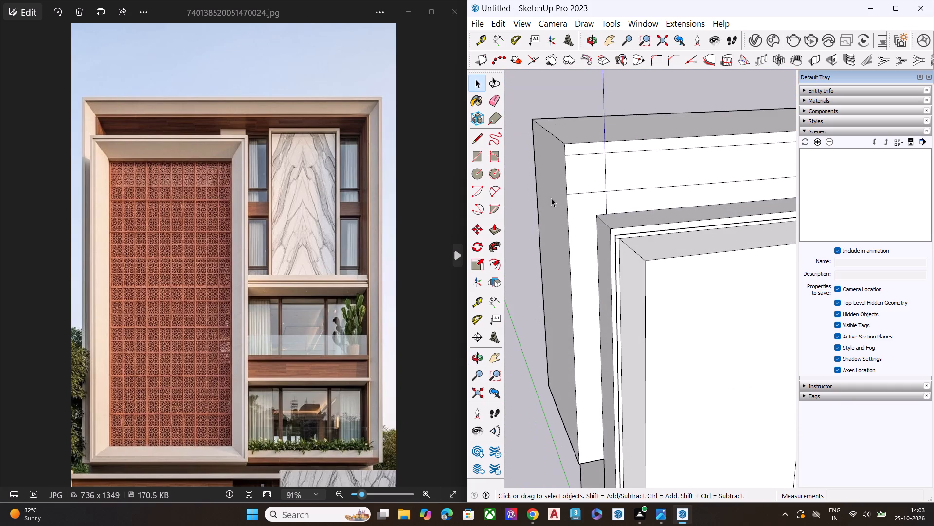
click(552, 198)
key(p)
click(554, 197)
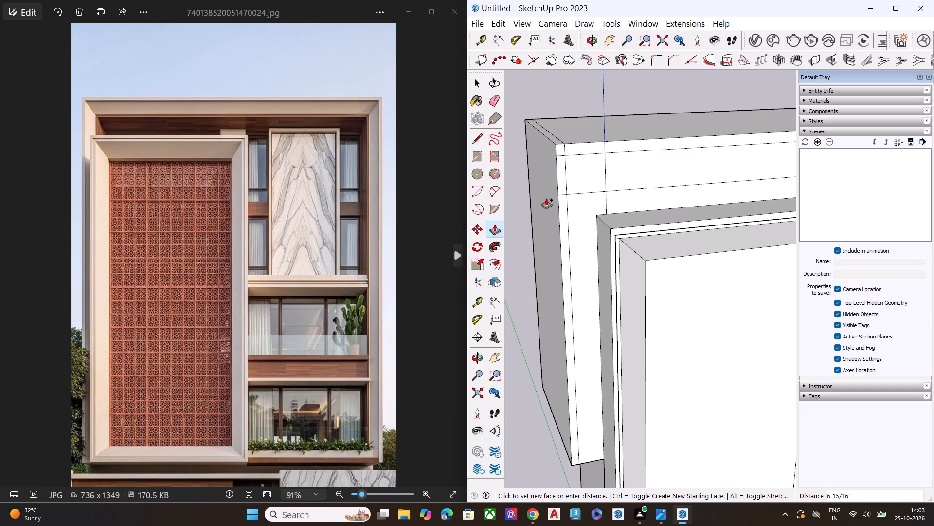
click(545, 199)
key(space)
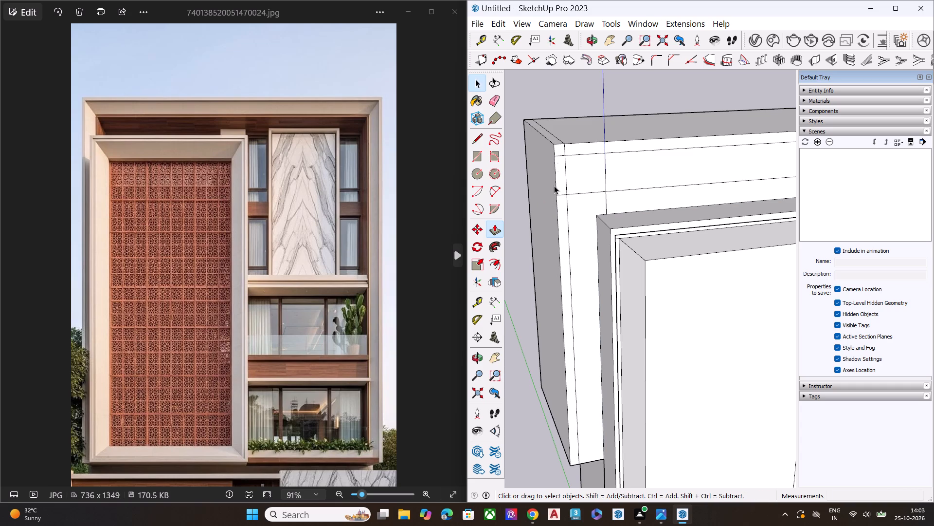
Erase the seam edge across the main block's top face near its left end.
key(e)
middle_drag(574, 120, 577, 186)
scroll(576, 154, up, 5)
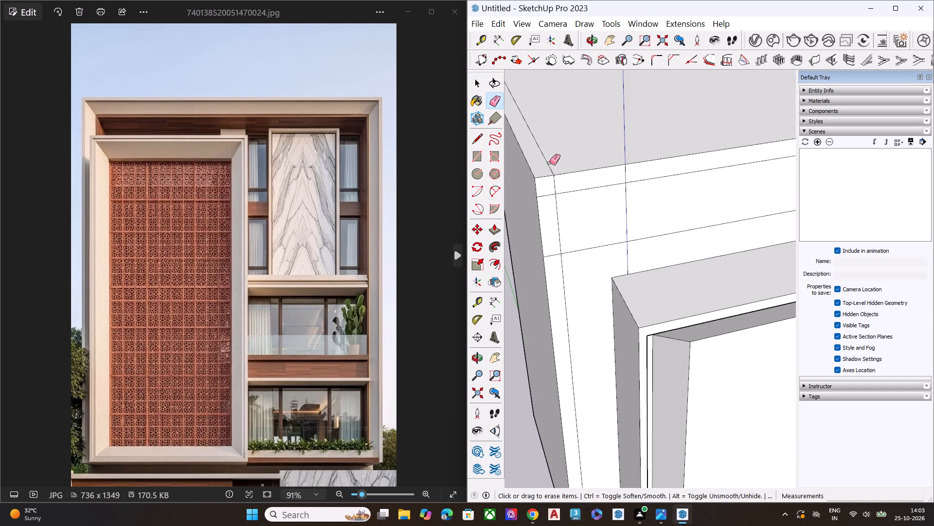
click(547, 166)
Draw a vertical line about 4' 2" long on the front wall from the projecting panel's top edge up to the upper border line.
middle_drag(558, 221, 510, 132)
scroll(543, 127, down, 2)
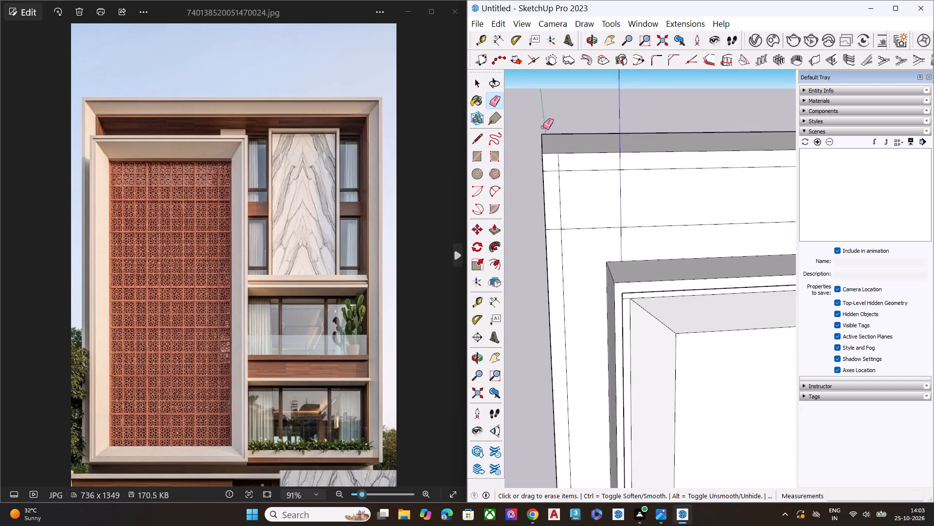
scroll(543, 127, down, 5)
middle_drag(550, 172, 541, 134)
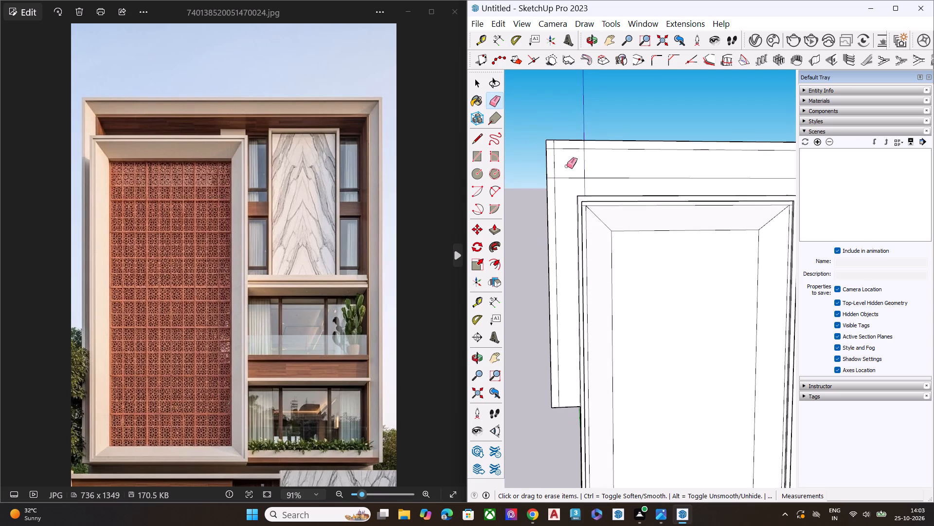
scroll(599, 186, up, 3)
key(space)
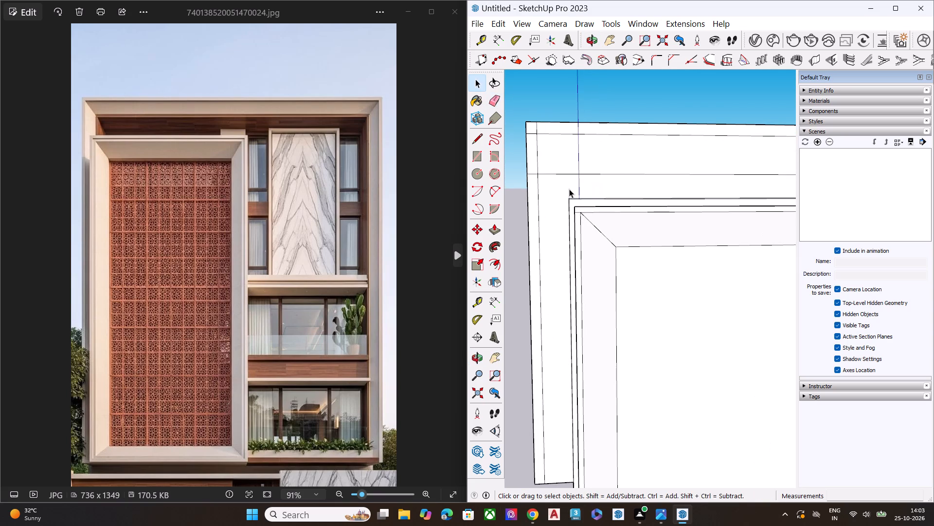
middle_drag(596, 215, 777, 279)
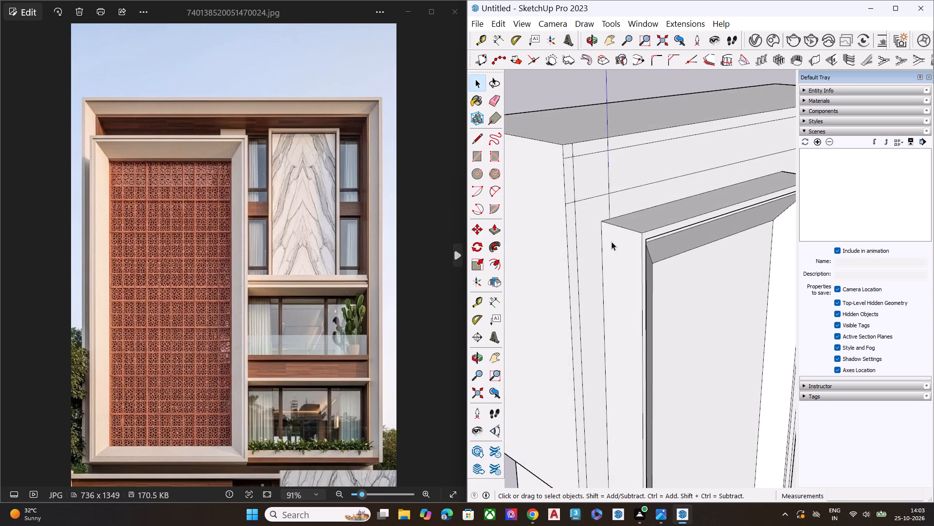
middle_drag(626, 233, 503, 229)
key(l)
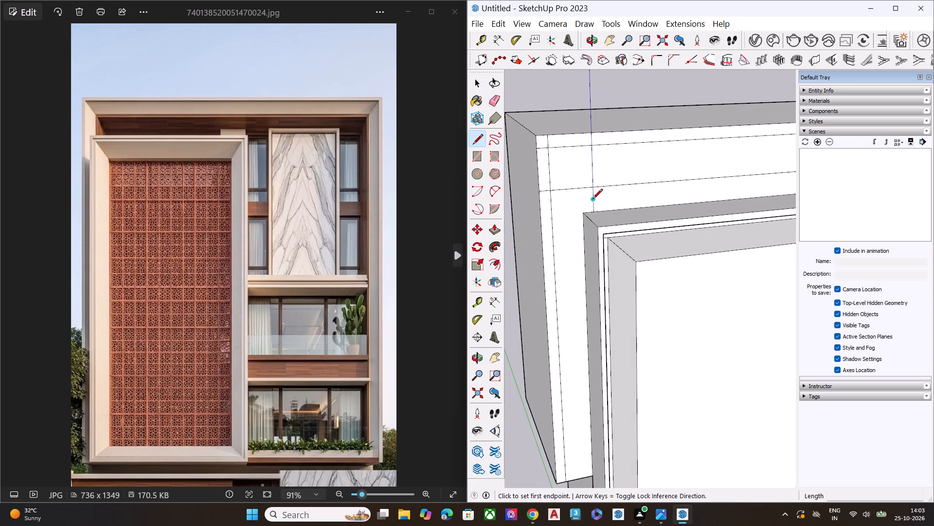
click(594, 210)
click(594, 143)
Draw a diagonal mitre line about 3' 8 1/2" long across the frame's top left corner, from the inner border line to the outer border corner.
key(space)
key(l)
click(593, 189)
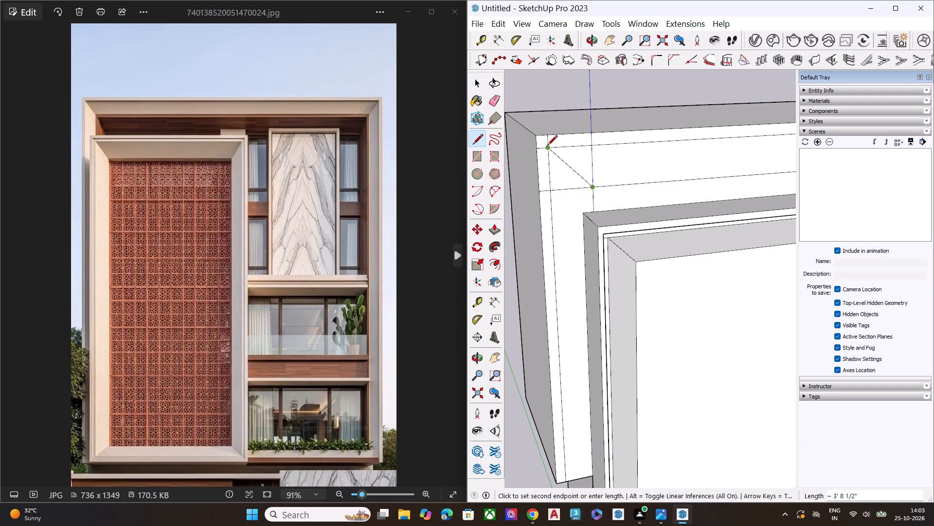
click(547, 146)
key(space)
Draw a short vertical line from the projecting panel's top edge up to the inner end of the top left mitre line.
middle_drag(590, 183, 354, 146)
middle_drag(621, 190, 465, 180)
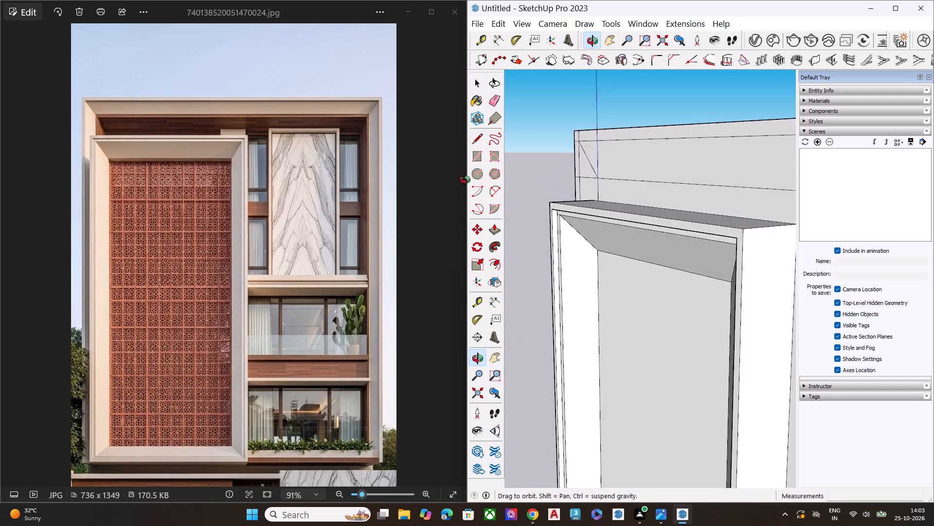
middle_drag(465, 180, 450, 178)
middle_drag(602, 212, 665, 262)
key(l)
click(586, 196)
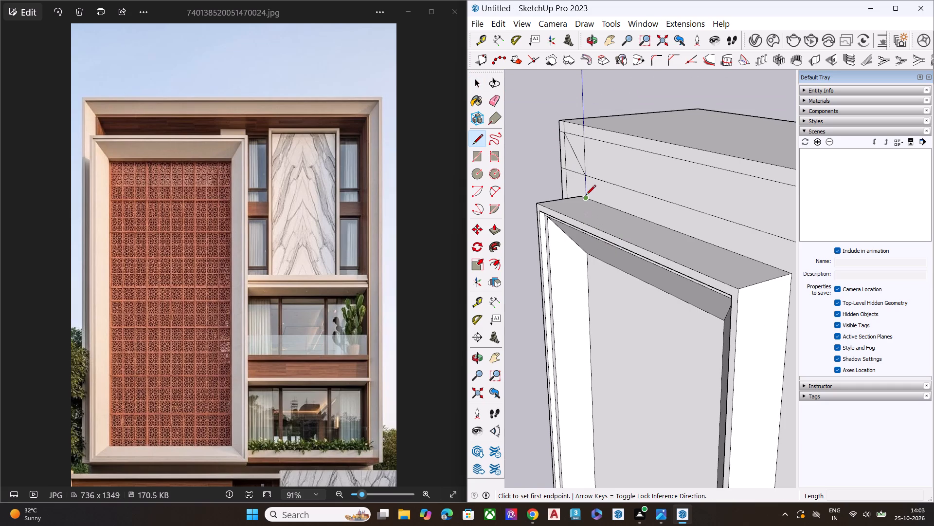
click(589, 176)
key(space)
Draw a diagonal mitre line across the frame's top right corner, from the inner border corner to the outer border corner.
scroll(532, 195, down, 6)
middle_drag(670, 228, 758, 190)
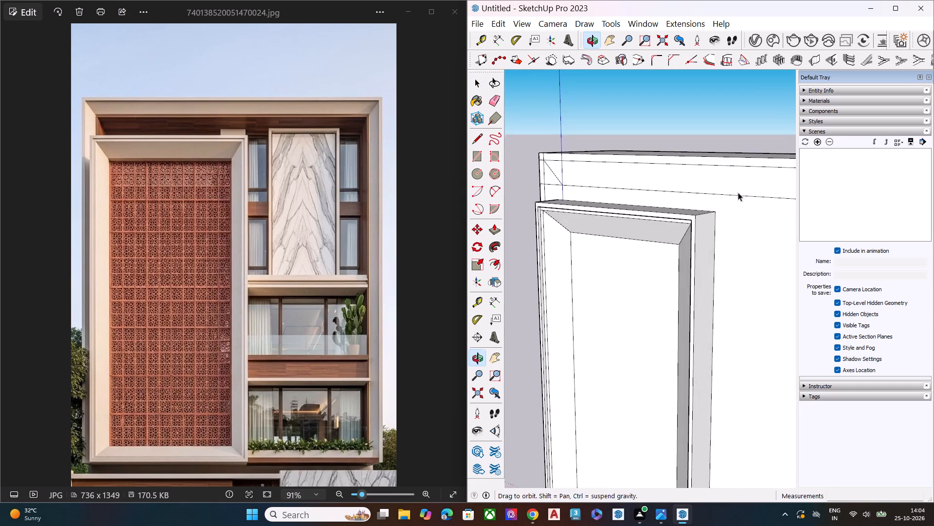
scroll(576, 189, down, 6)
middle_drag(738, 221, 772, 169)
middle_drag(736, 207, 829, 198)
scroll(776, 176, up, 2)
scroll(776, 176, down, 2)
scroll(776, 176, up, 5)
key(l)
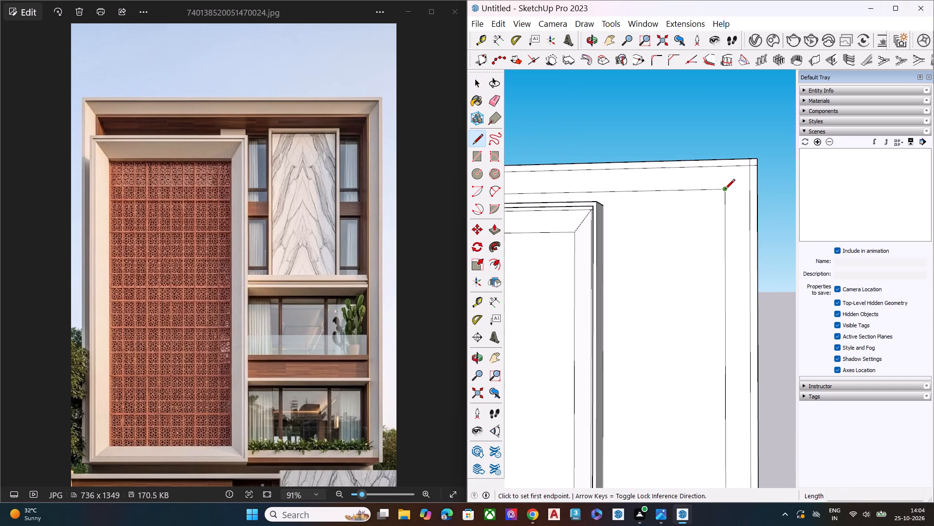
click(725, 190)
click(747, 168)
key(space)
Scale the right border strip of the frame to about 0.73 of its width, moving its inner edge outward.
scroll(636, 190, down, 4)
middle_drag(695, 226, 719, 221)
double_click(704, 236)
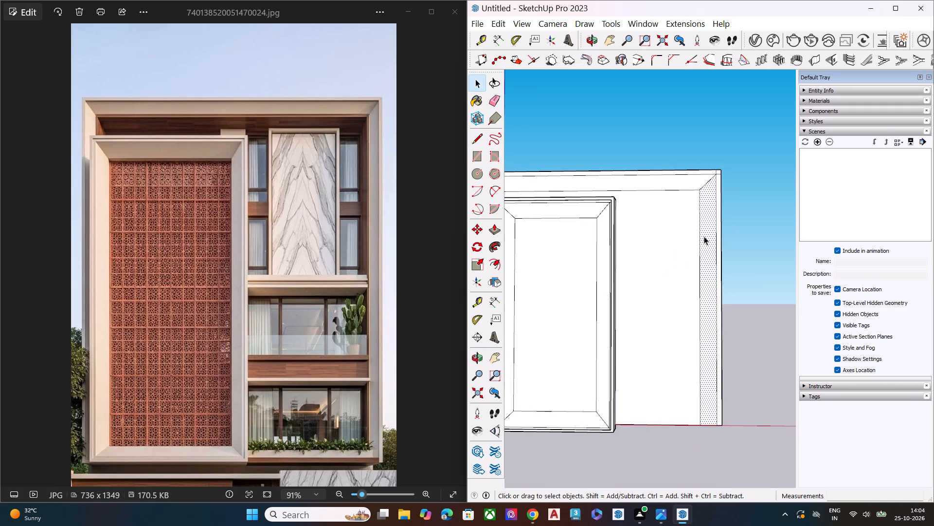
key(s)
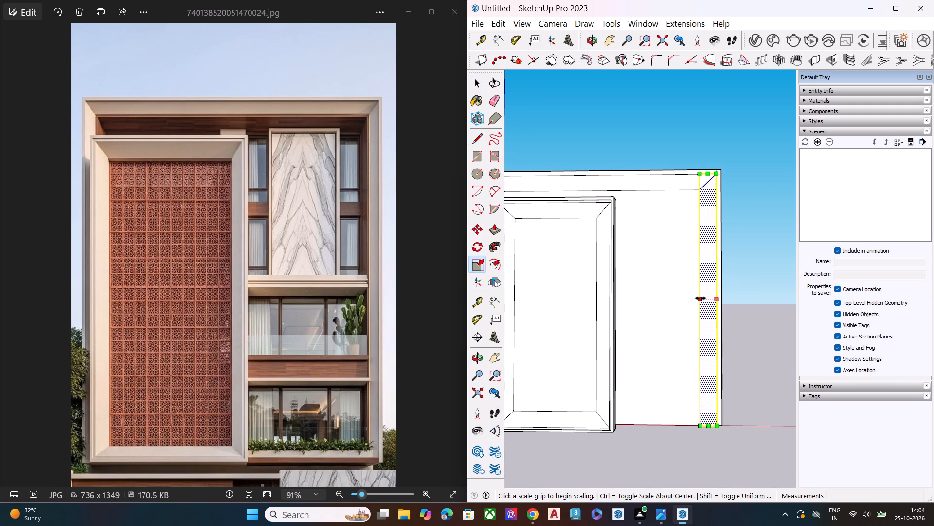
click(700, 298)
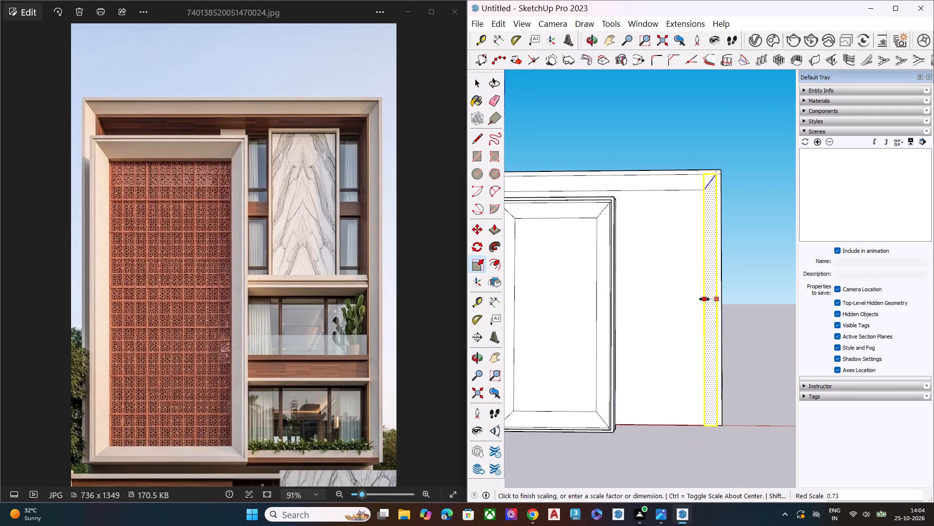
click(704, 299)
key(space)
Scale the top border strip of the frame to about 0.63 of its height, moving its lower edge upward.
double_click(685, 183)
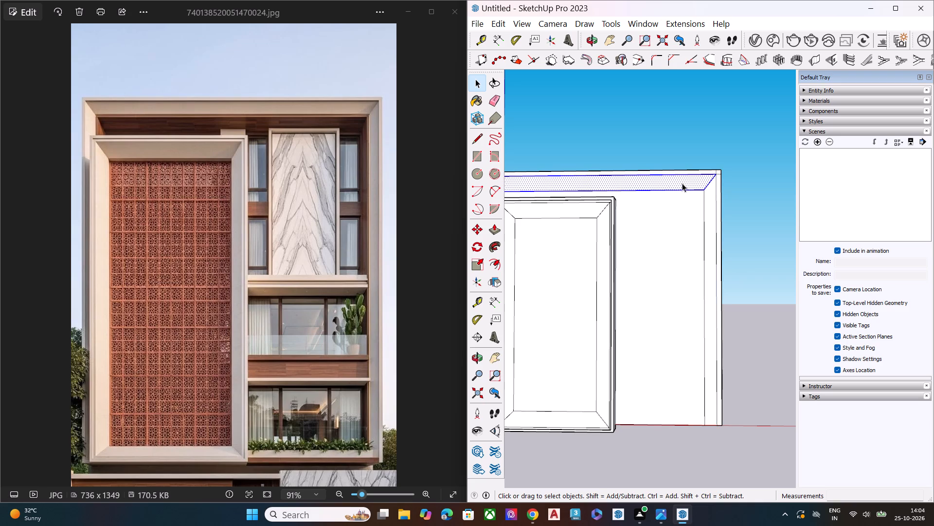
scroll(657, 187, up, 2)
key(s)
click(598, 192)
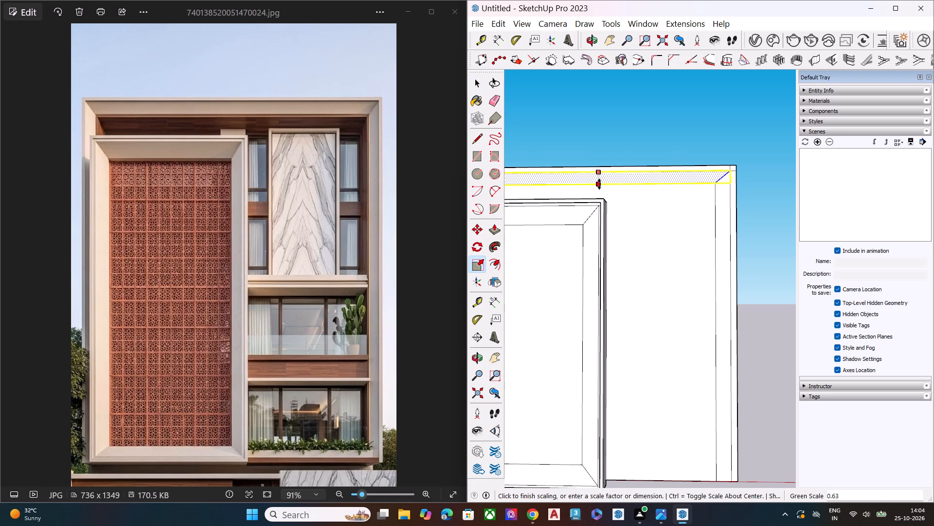
click(600, 186)
key(space)
click(690, 152)
scroll(653, 165, down, 6)
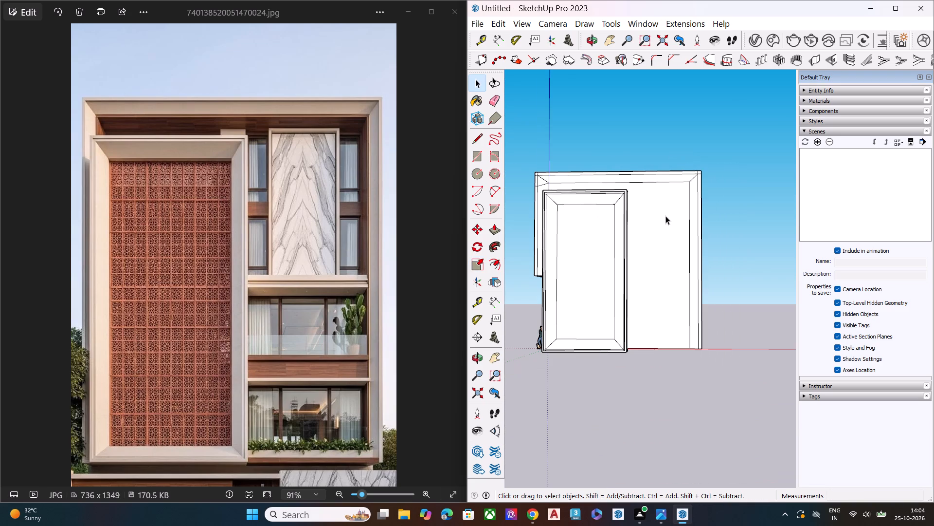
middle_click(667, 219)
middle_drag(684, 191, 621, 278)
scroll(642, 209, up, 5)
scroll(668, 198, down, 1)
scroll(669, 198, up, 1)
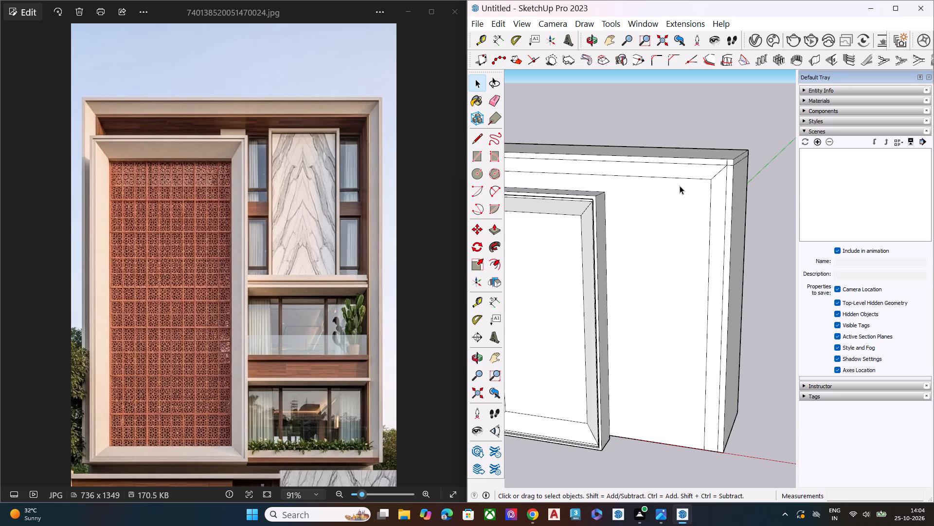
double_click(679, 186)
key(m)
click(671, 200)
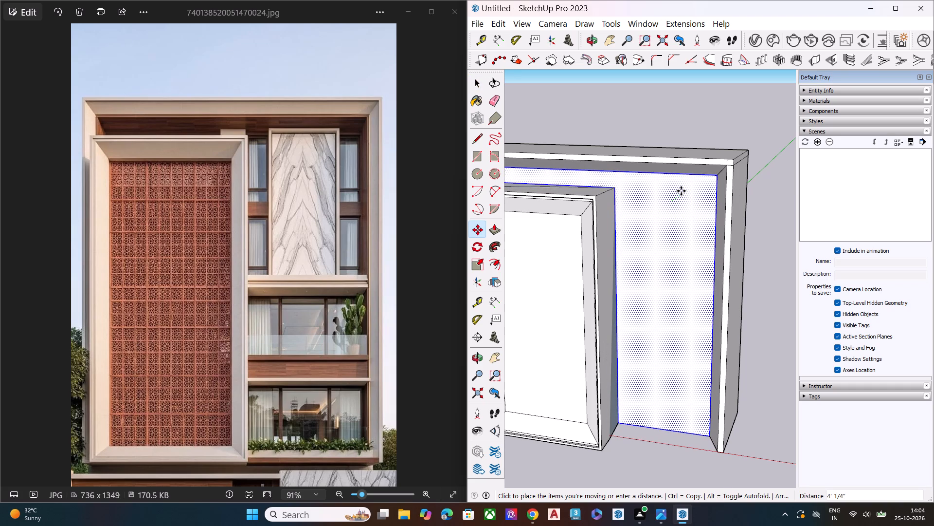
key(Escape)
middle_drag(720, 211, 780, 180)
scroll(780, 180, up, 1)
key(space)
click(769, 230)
Delete the slanted line running from the top left mitre's inner end to the frame's left border line.
scroll(762, 198, down, 4)
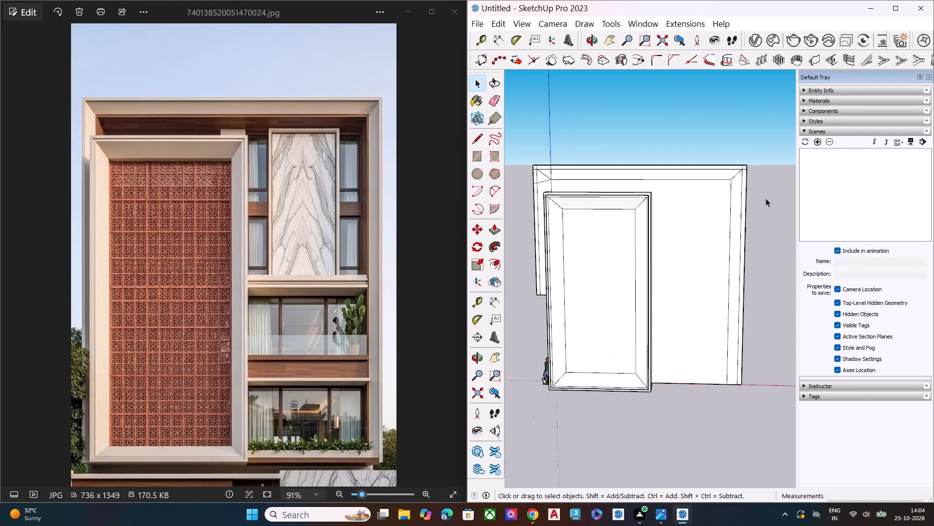
scroll(766, 198, down, 2)
scroll(605, 188, up, 7)
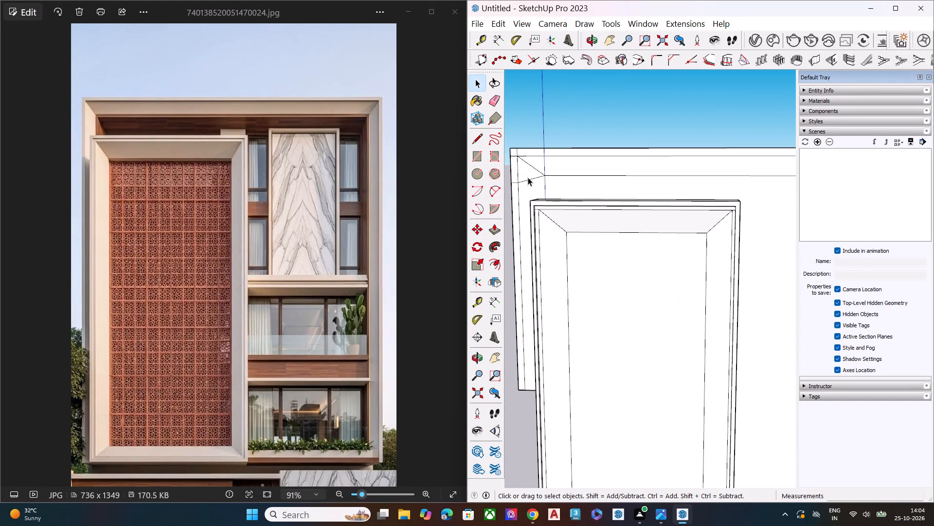
middle_drag(537, 178, 813, 169)
scroll(539, 181, up, 7)
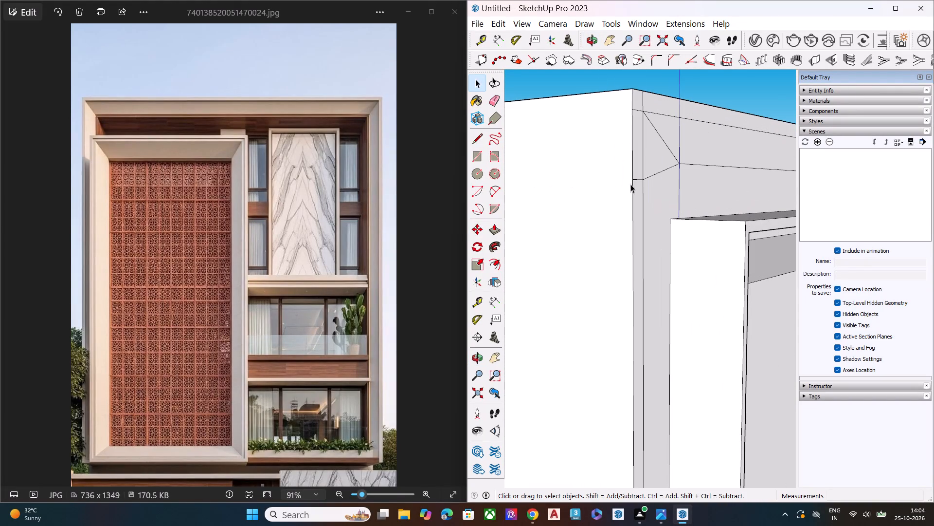
middle_drag(634, 193, 585, 266)
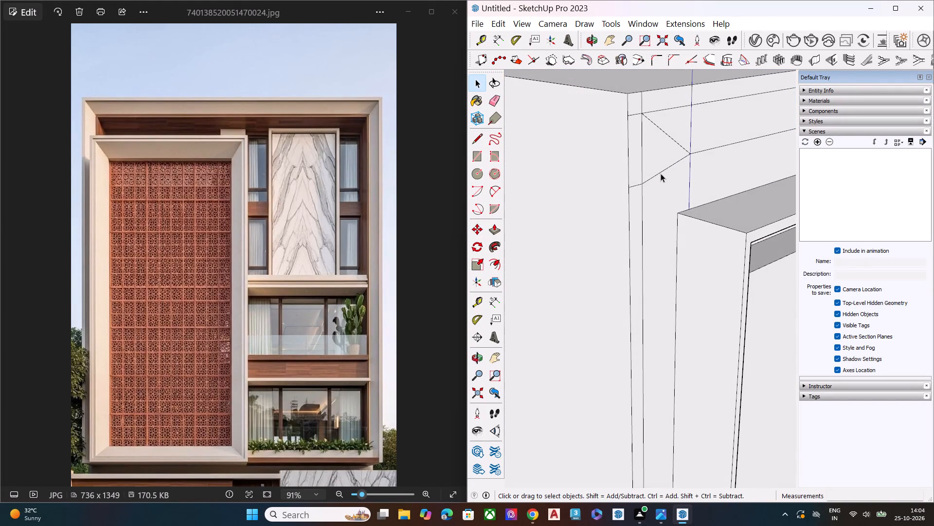
click(661, 173)
key(Delete)
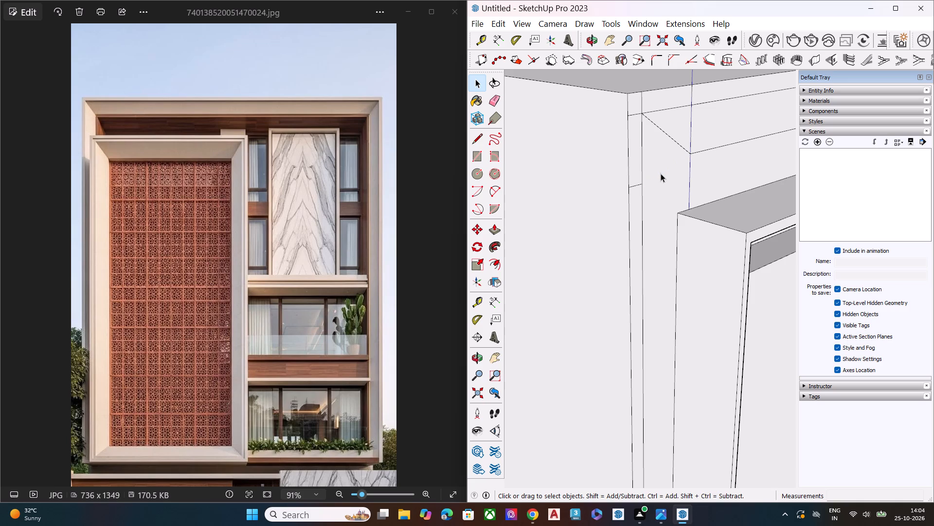
Draw a straight horizontal line from the top left mitre's inner end across to the frame's outer left edge.
key(l)
click(691, 156)
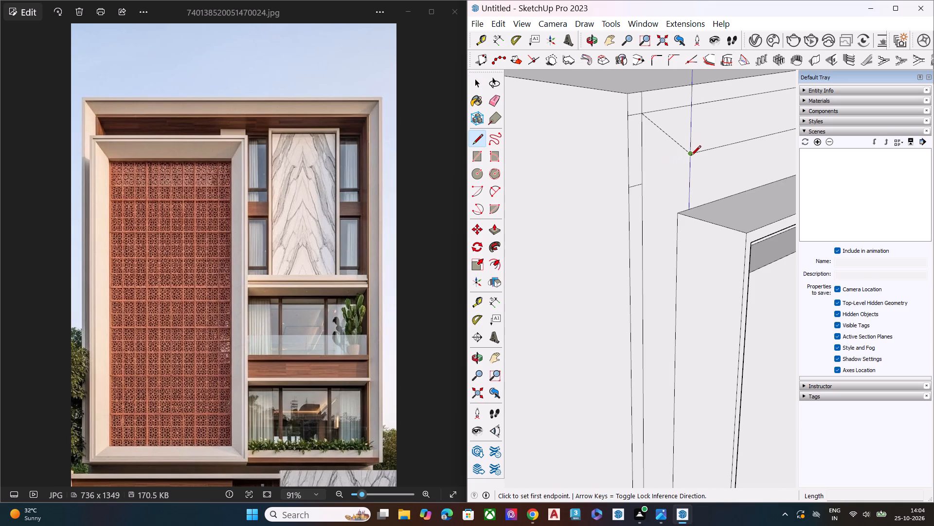
click(627, 169)
key(space)
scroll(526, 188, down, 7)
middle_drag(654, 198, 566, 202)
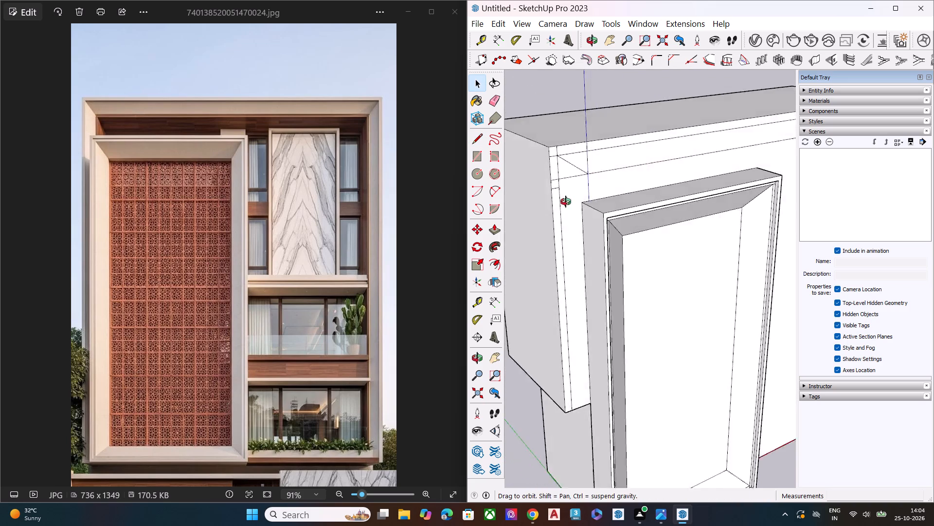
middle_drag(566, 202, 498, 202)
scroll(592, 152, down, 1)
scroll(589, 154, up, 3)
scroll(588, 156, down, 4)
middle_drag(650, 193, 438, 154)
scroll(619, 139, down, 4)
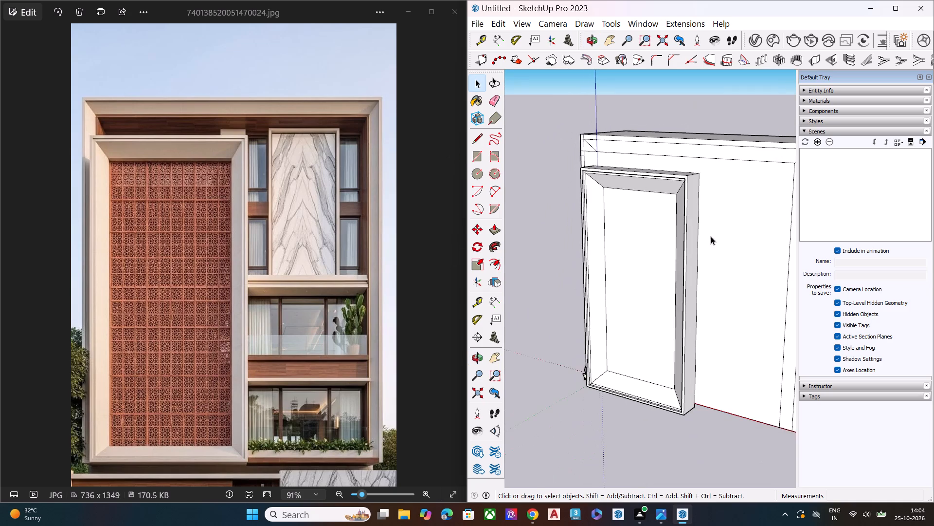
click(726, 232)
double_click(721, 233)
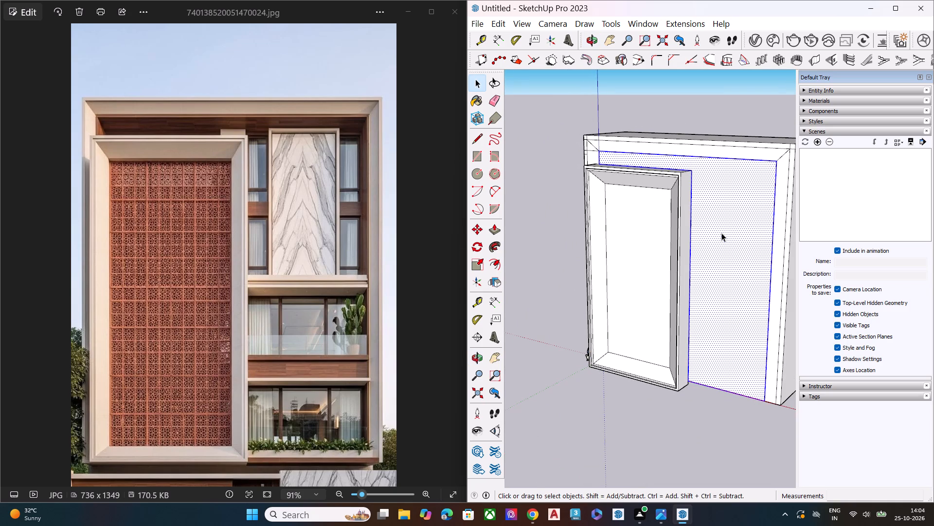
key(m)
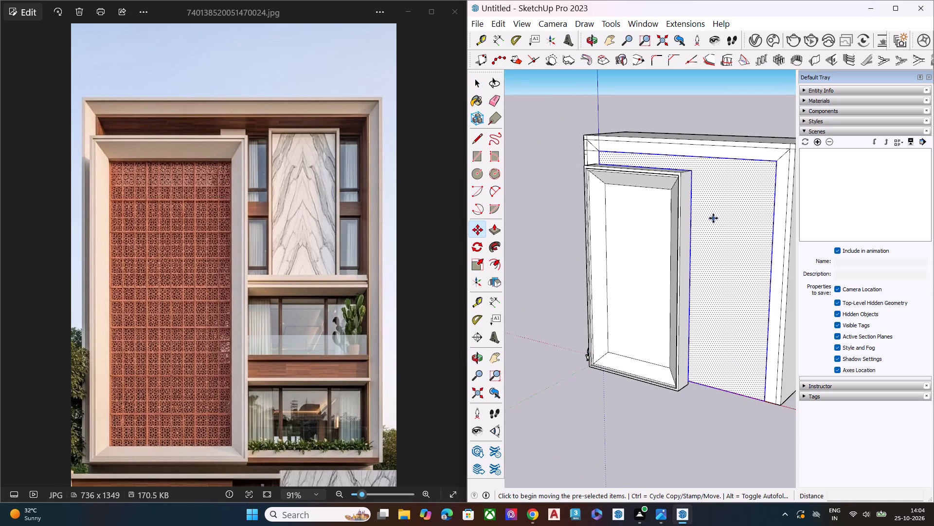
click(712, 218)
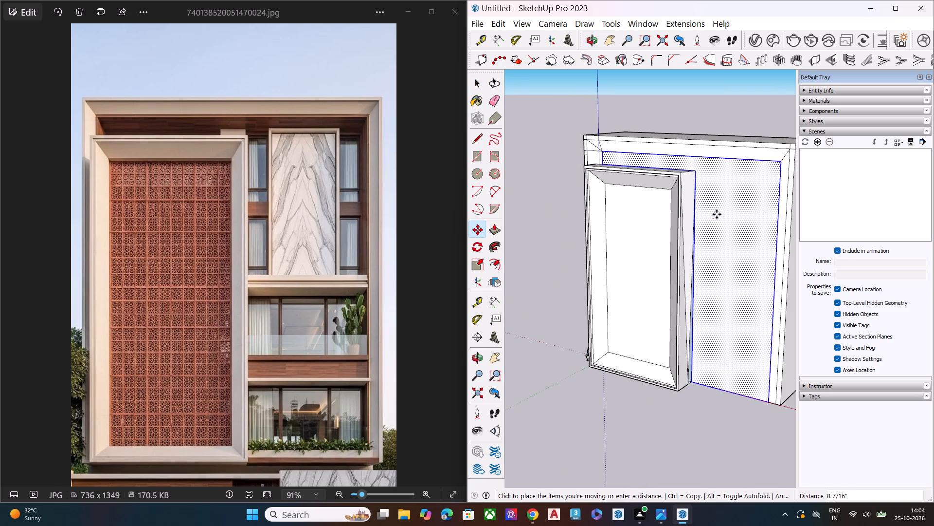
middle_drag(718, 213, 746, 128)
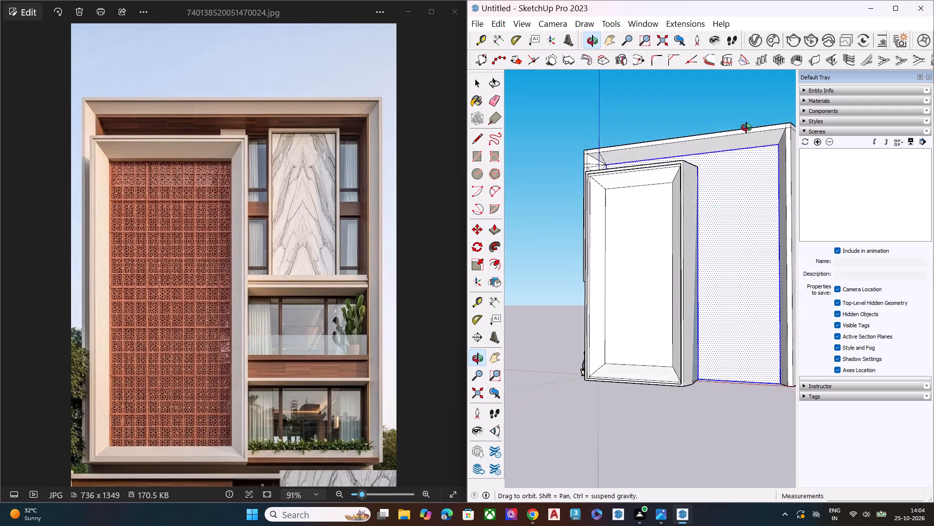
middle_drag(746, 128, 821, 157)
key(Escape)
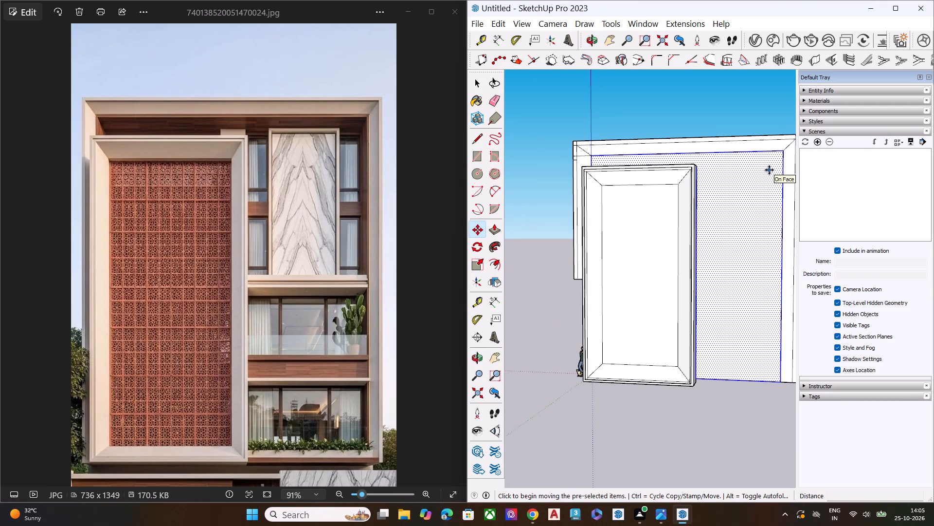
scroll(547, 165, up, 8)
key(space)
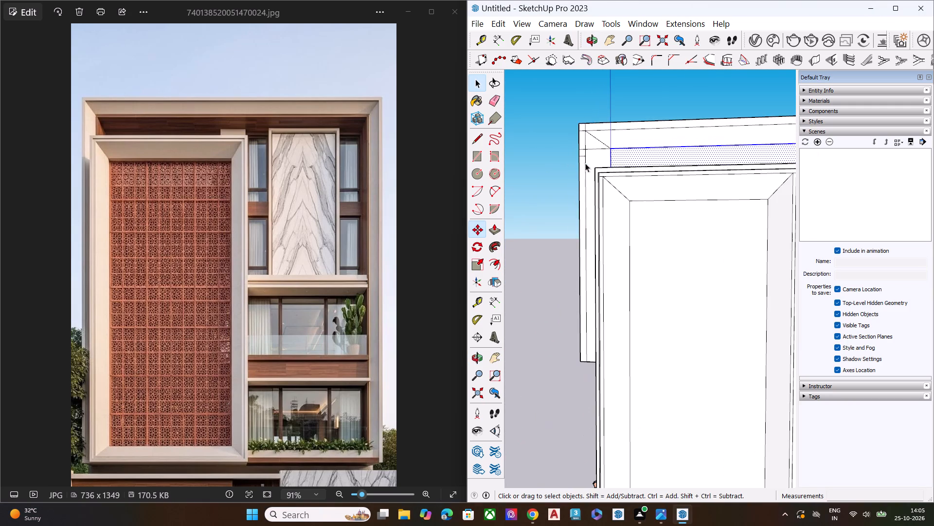
Erase the leftover short horizontal segment between the frame's outer left edge and the adjacent border line.
scroll(589, 150, up, 2)
scroll(587, 143, down, 1)
scroll(586, 142, up, 9)
middle_drag(597, 169, 612, 227)
scroll(610, 225, up, 5)
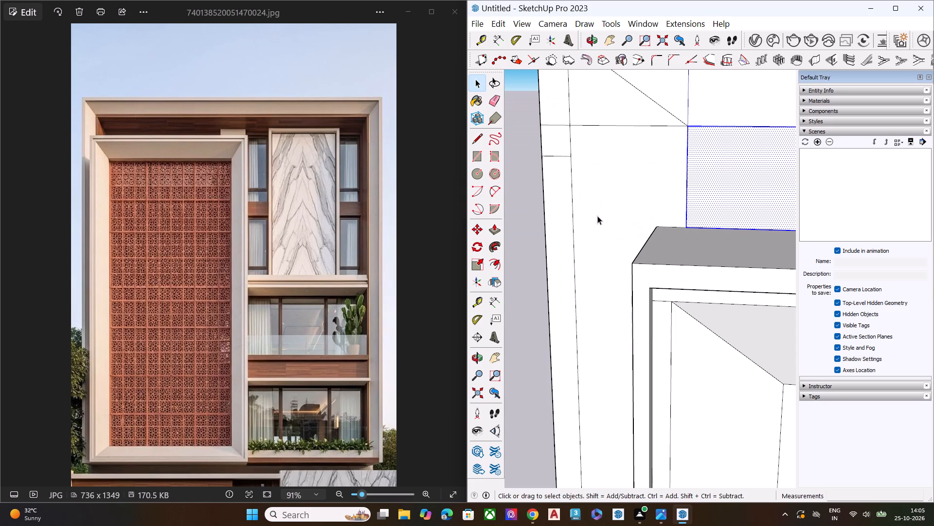
key(e)
click(559, 155)
Delete the top left mitre line and the vertical line segments above and below its inner end.
scroll(529, 181, down, 7)
middle_drag(596, 187, 597, 183)
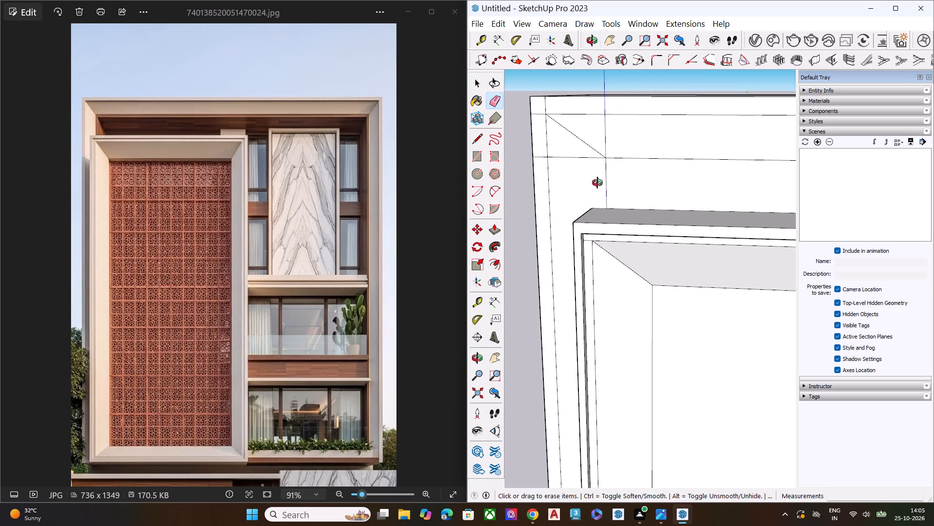
middle_drag(597, 183, 646, 145)
scroll(646, 156, up, 6)
key(space)
click(600, 186)
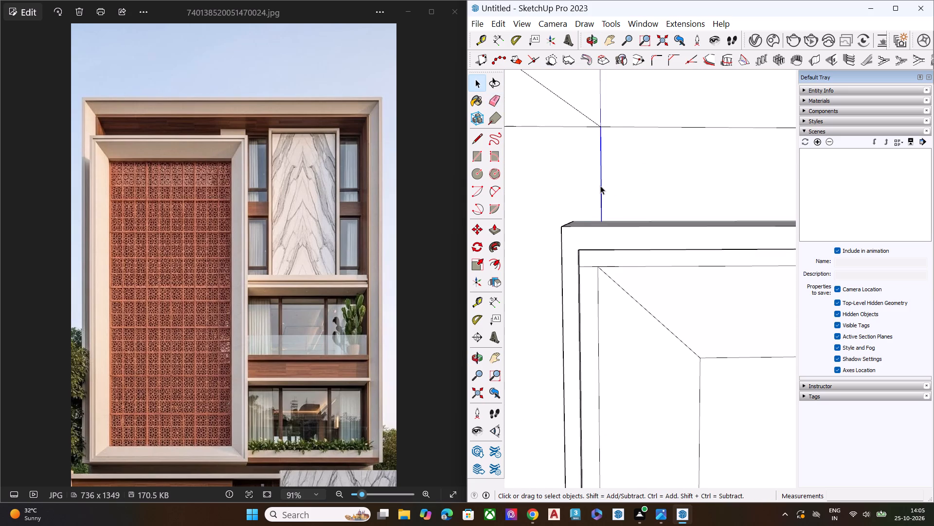
scroll(581, 191, down, 7)
scroll(625, 173, up, 1)
scroll(625, 173, down, 6)
middle_drag(604, 187, 647, 154)
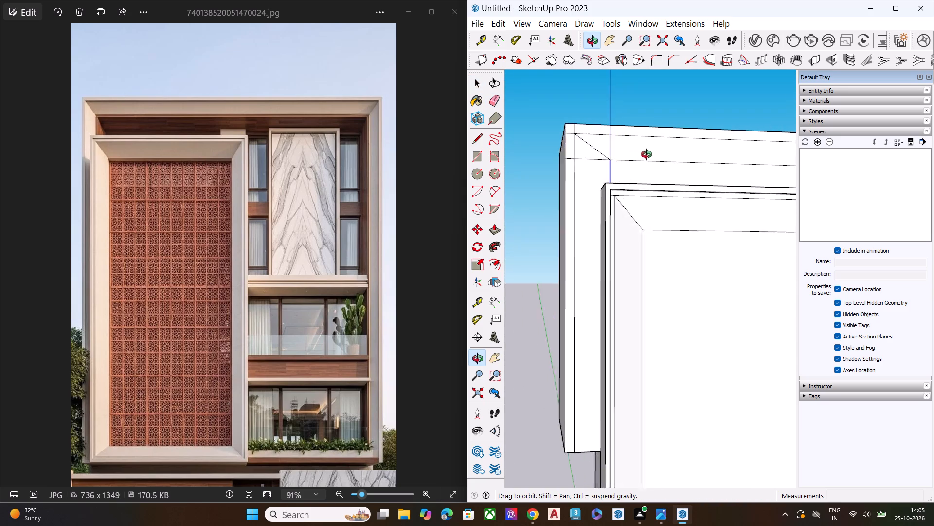
middle_drag(647, 154, 559, 190)
scroll(598, 163, up, 6)
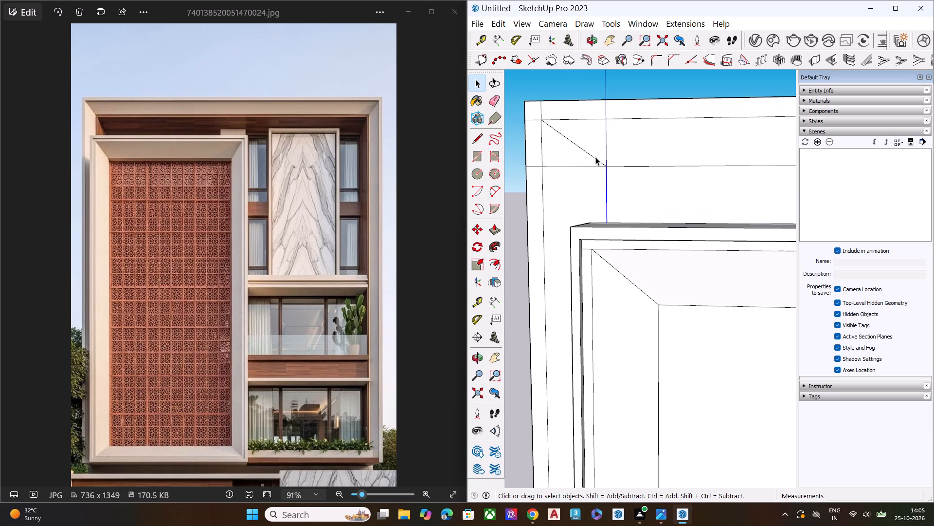
click(606, 147)
key(Delete)
click(598, 160)
key(Delete)
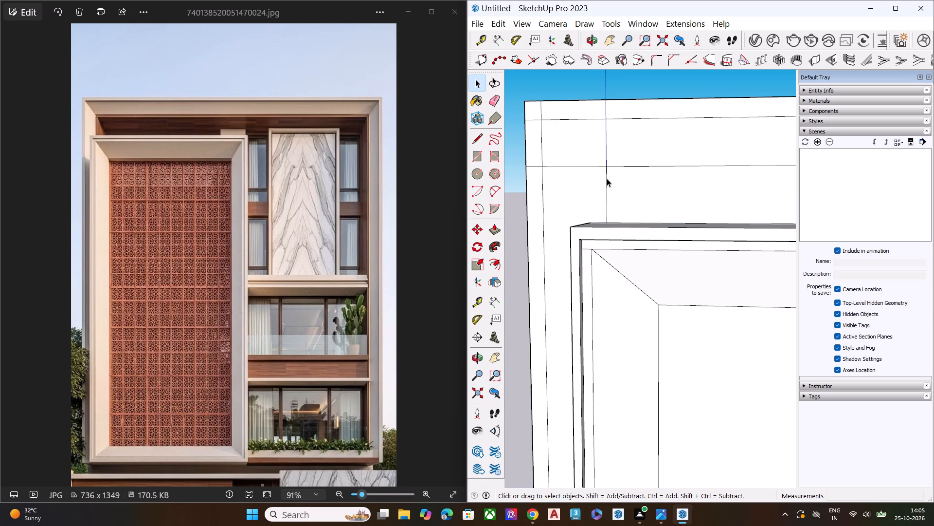
click(607, 178)
key(Delete)
Draw a vertical line from near the left end of the projecting panel's top back edge up to the frame's top edge.
key(l)
middle_drag(568, 214, 583, 203)
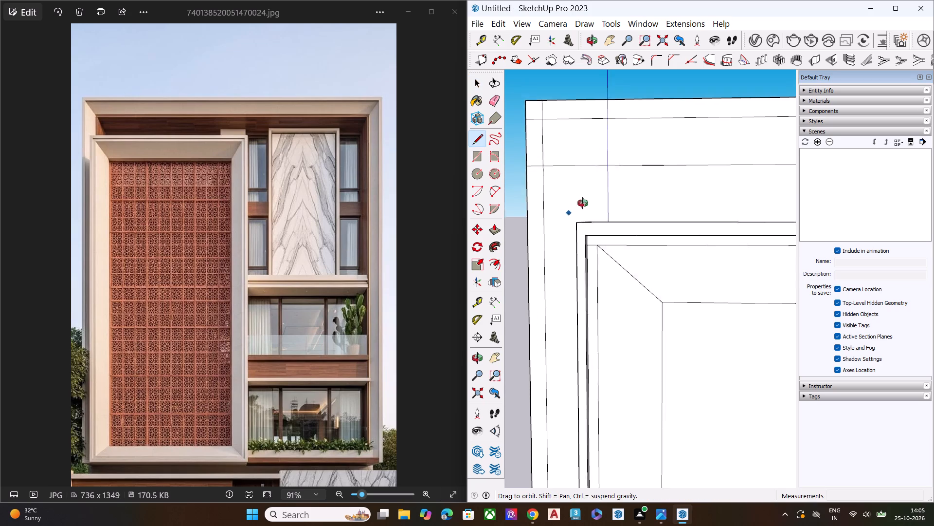
middle_drag(583, 203, 595, 198)
scroll(603, 194, up, 5)
middle_drag(602, 258, 612, 285)
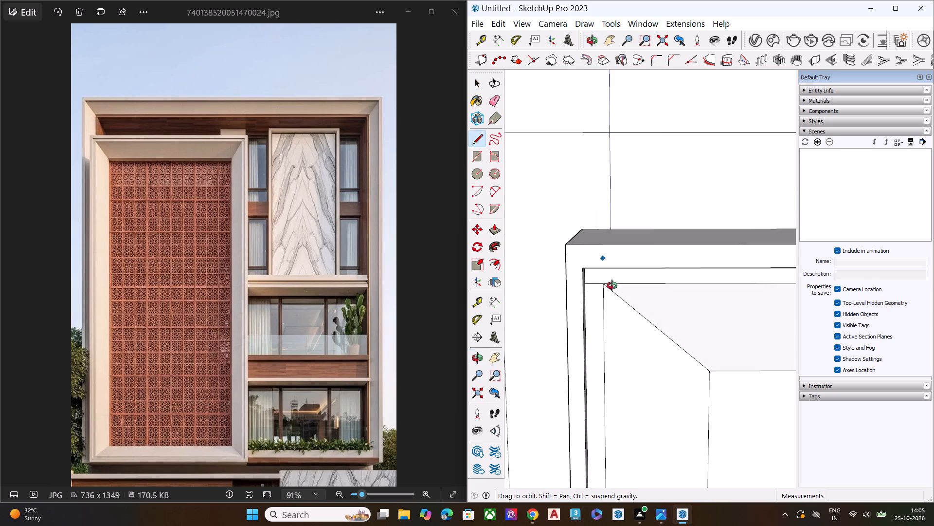
middle_drag(612, 285, 613, 287)
click(595, 227)
scroll(595, 227, down, 7)
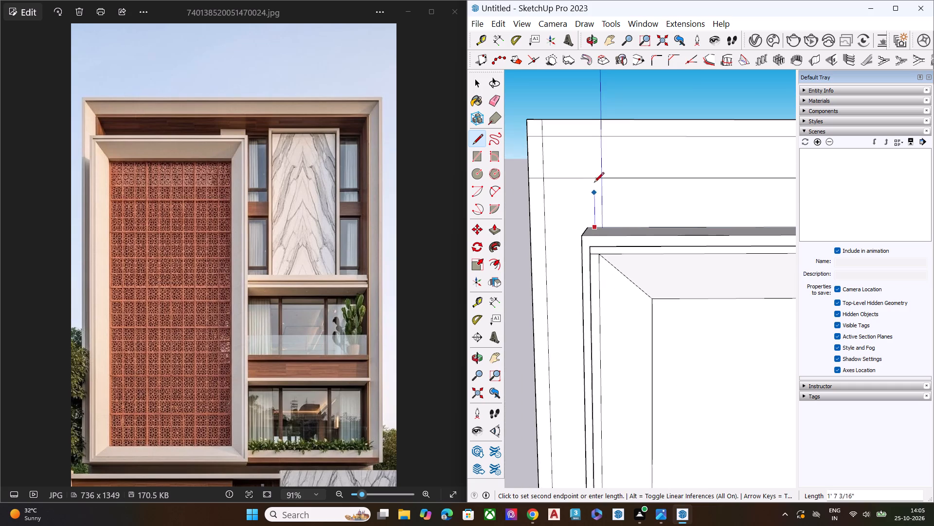
click(594, 120)
key(space)
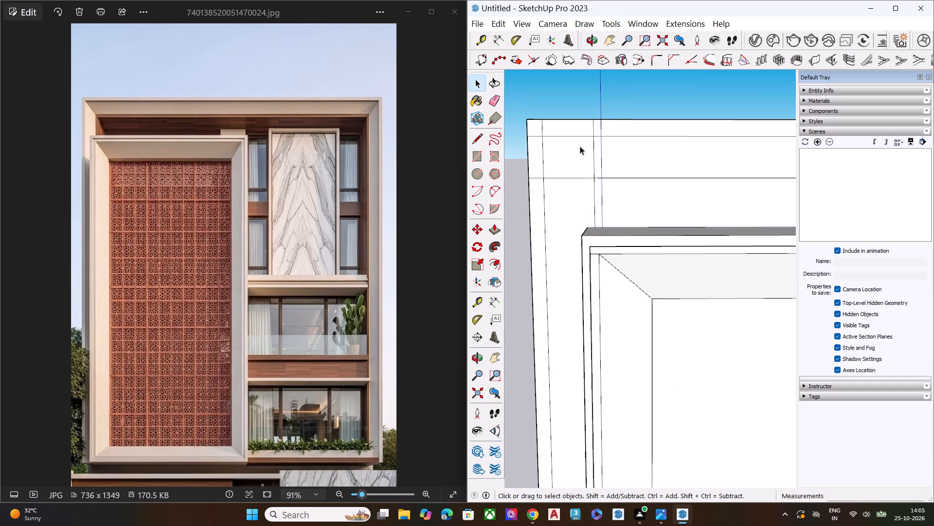
Draw a diagonal mitre line about 2' 11 7/8" long from the top left border corner to the new vertical line's crossing with the inner border line.
key(l)
click(543, 140)
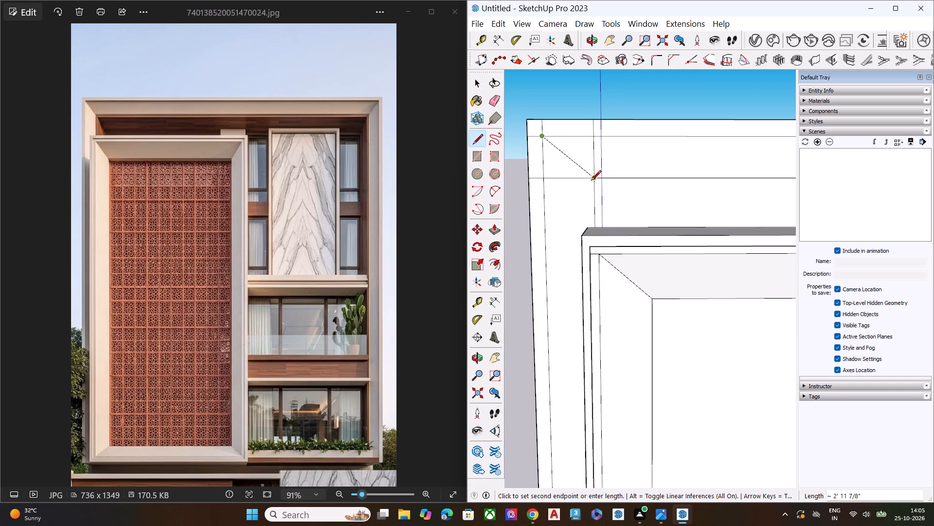
click(593, 180)
key(space)
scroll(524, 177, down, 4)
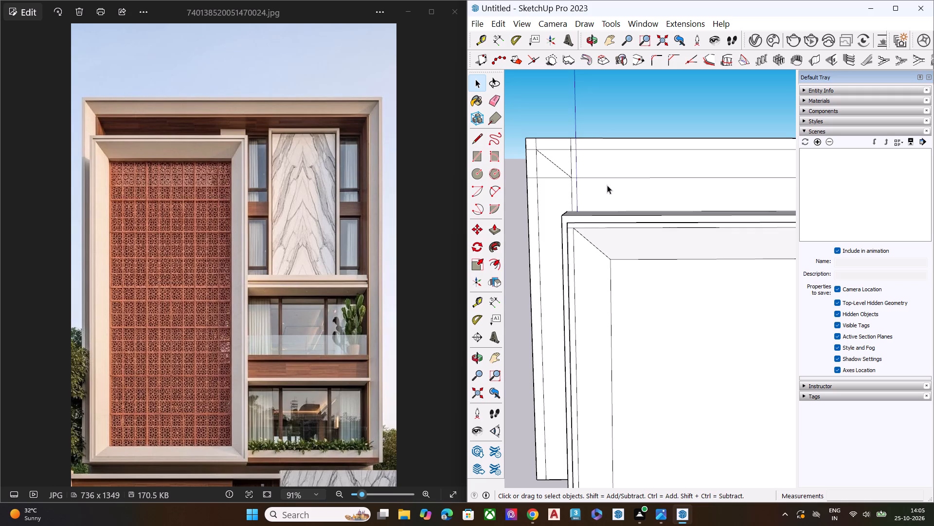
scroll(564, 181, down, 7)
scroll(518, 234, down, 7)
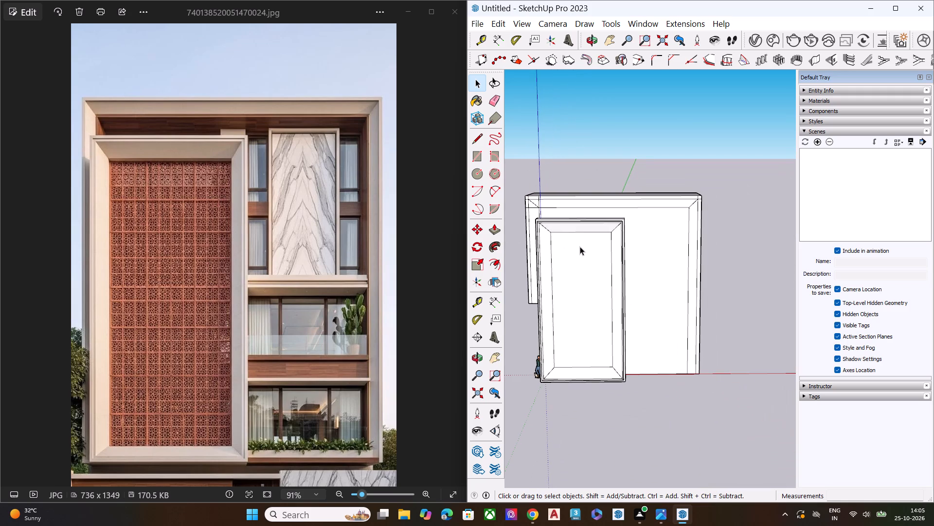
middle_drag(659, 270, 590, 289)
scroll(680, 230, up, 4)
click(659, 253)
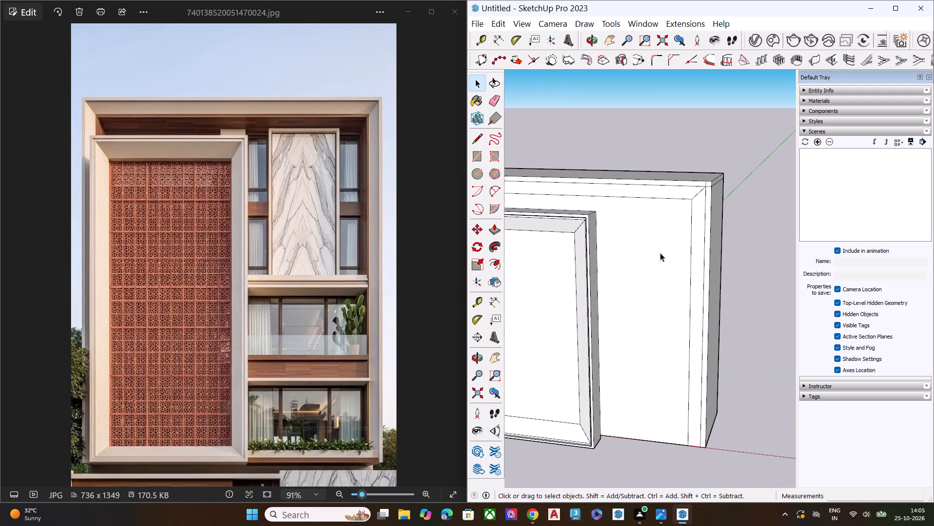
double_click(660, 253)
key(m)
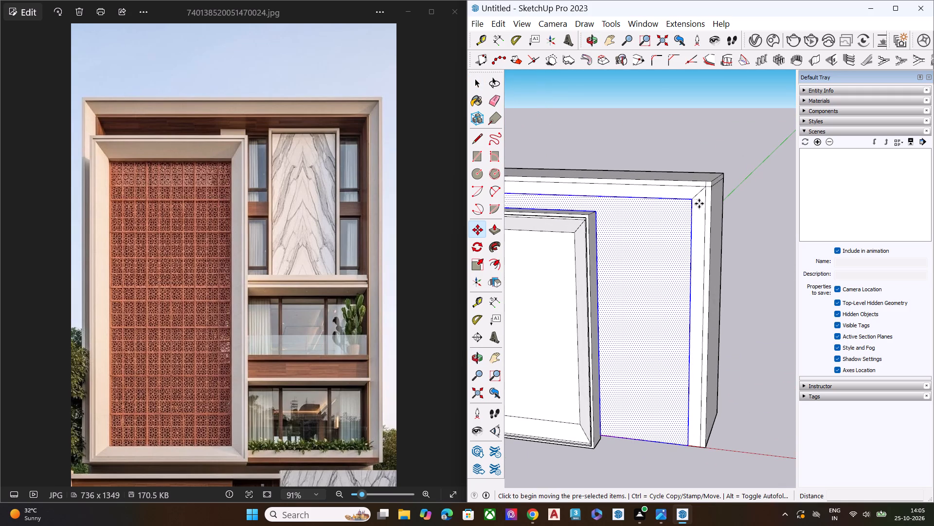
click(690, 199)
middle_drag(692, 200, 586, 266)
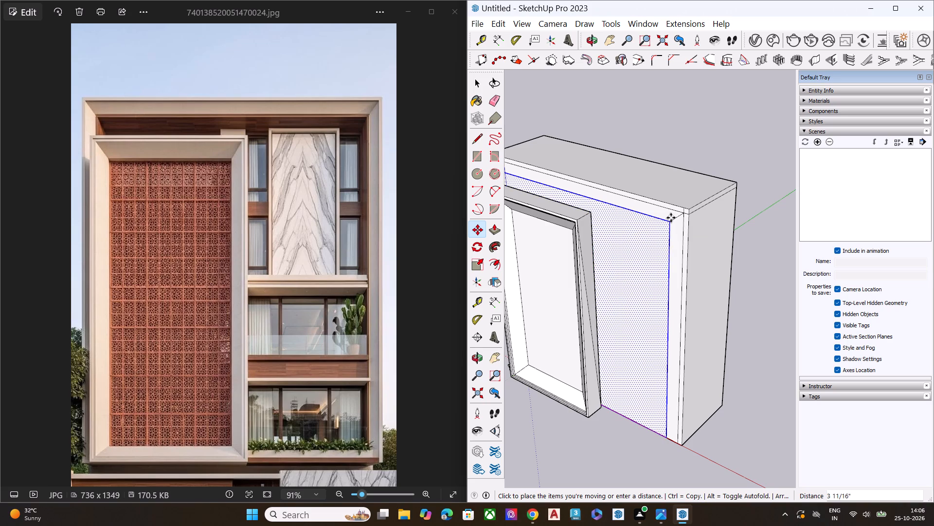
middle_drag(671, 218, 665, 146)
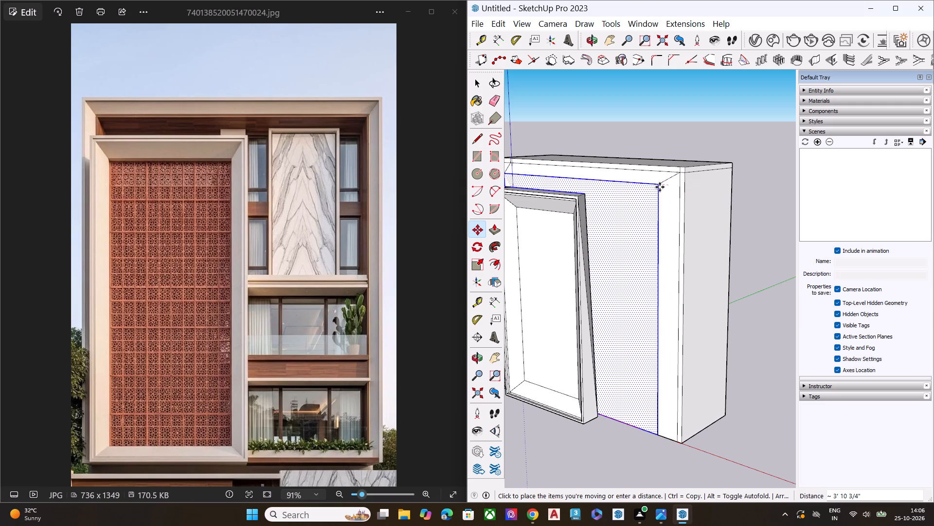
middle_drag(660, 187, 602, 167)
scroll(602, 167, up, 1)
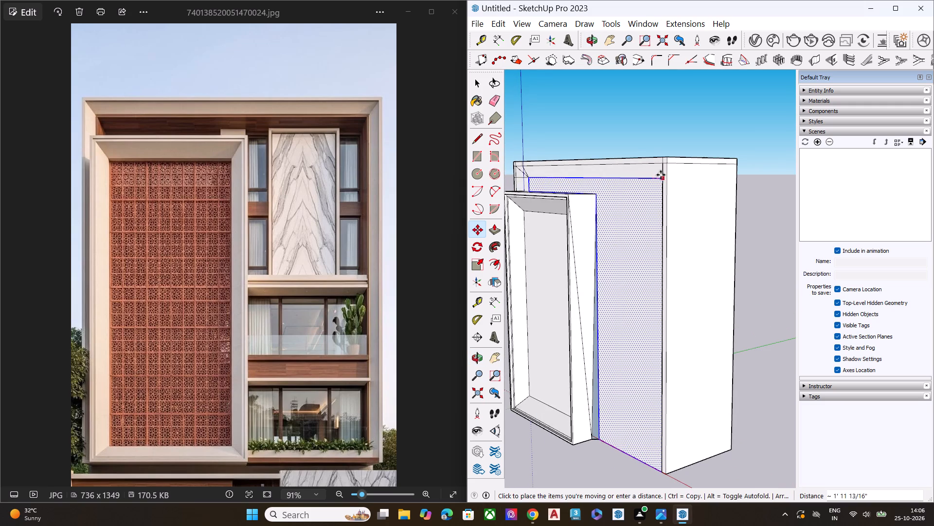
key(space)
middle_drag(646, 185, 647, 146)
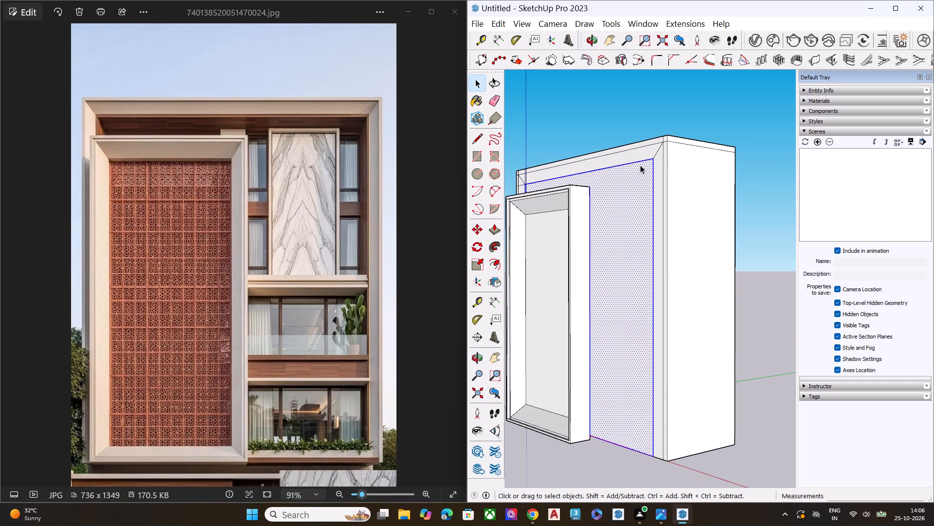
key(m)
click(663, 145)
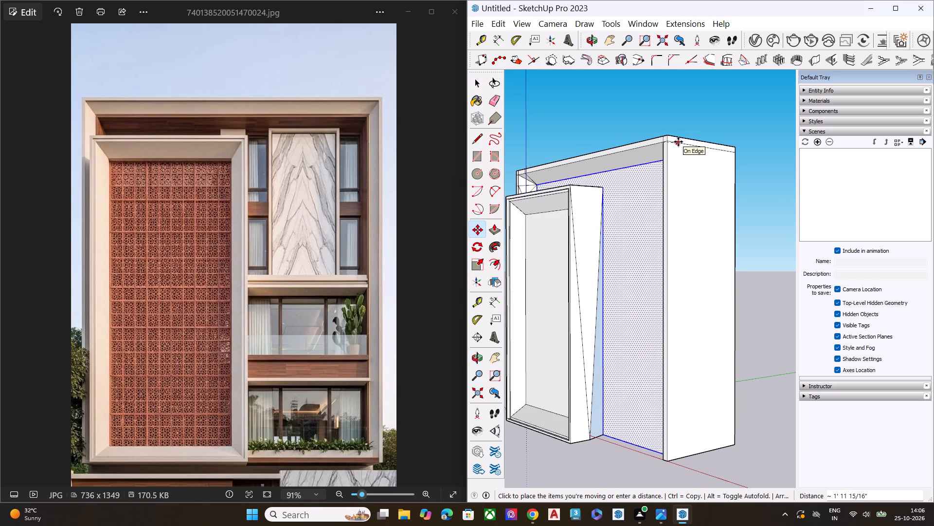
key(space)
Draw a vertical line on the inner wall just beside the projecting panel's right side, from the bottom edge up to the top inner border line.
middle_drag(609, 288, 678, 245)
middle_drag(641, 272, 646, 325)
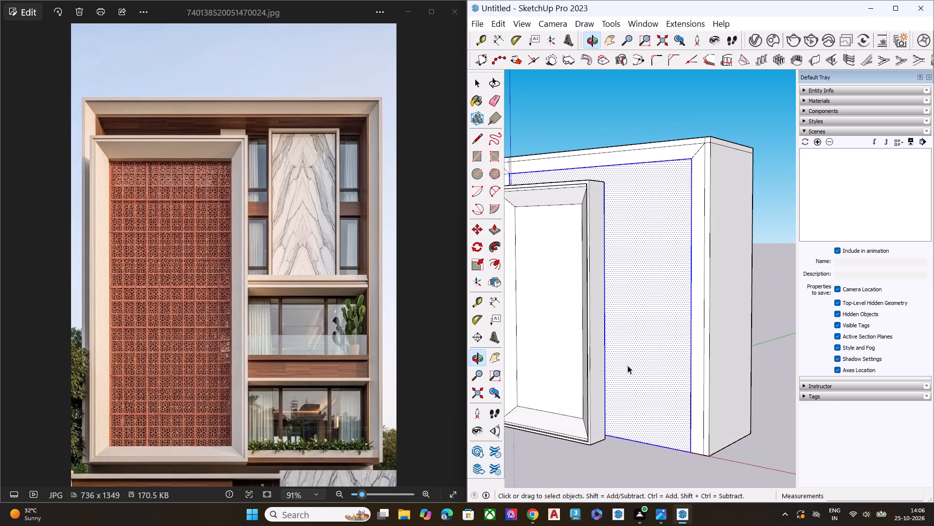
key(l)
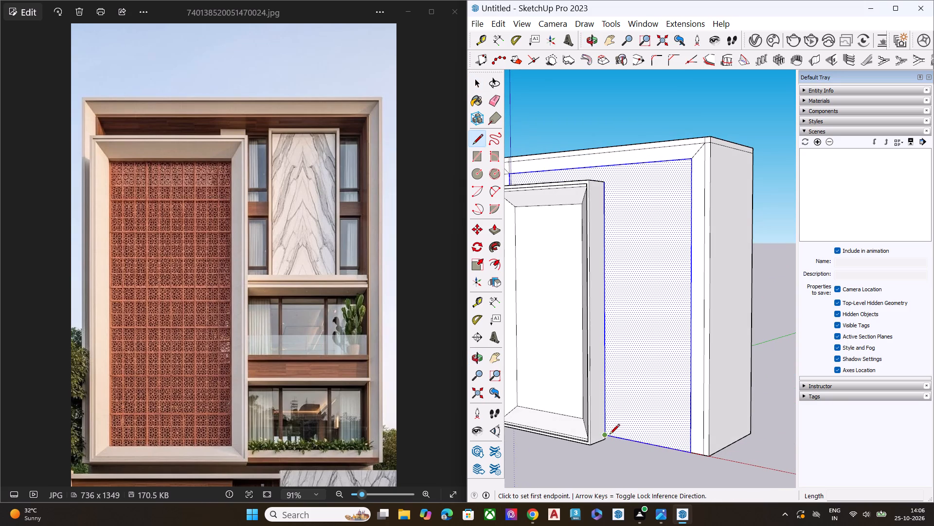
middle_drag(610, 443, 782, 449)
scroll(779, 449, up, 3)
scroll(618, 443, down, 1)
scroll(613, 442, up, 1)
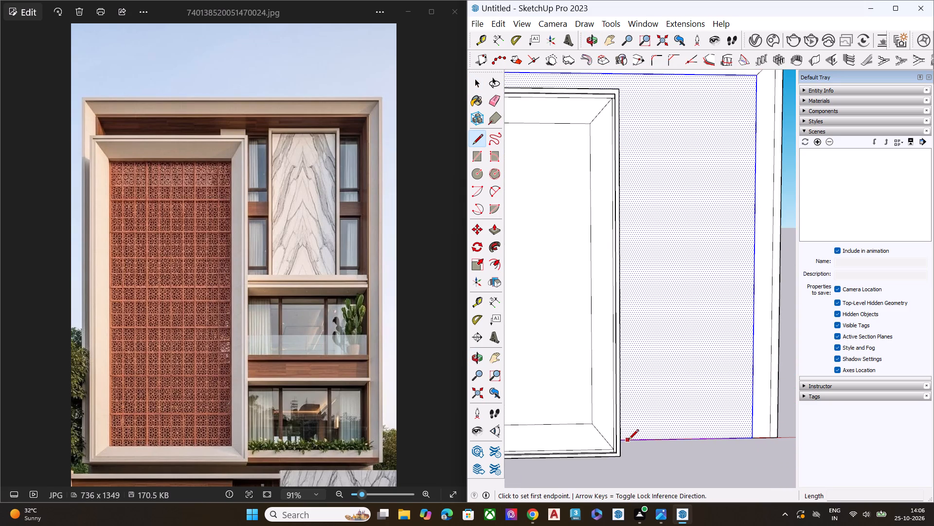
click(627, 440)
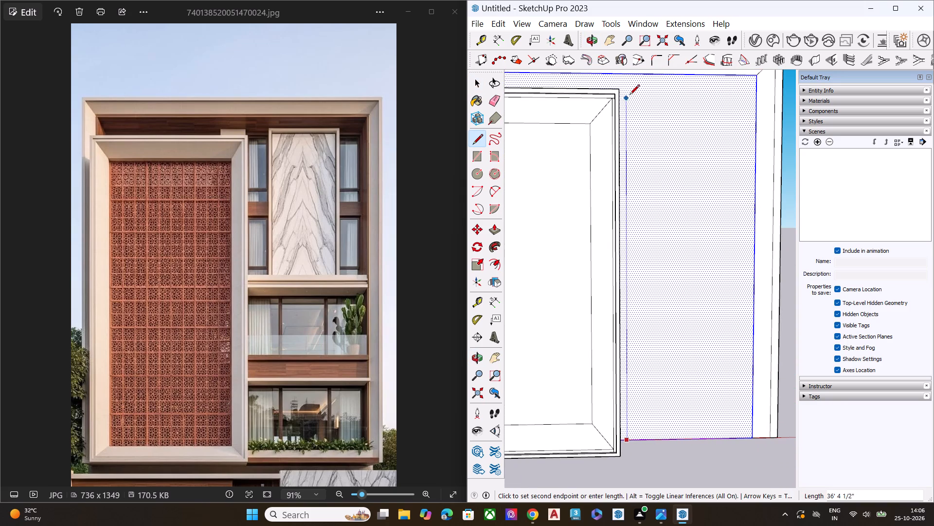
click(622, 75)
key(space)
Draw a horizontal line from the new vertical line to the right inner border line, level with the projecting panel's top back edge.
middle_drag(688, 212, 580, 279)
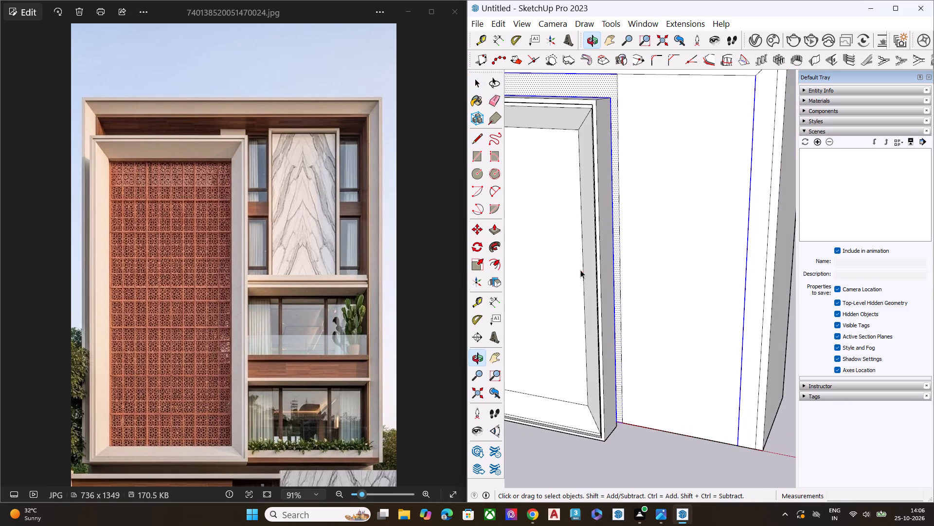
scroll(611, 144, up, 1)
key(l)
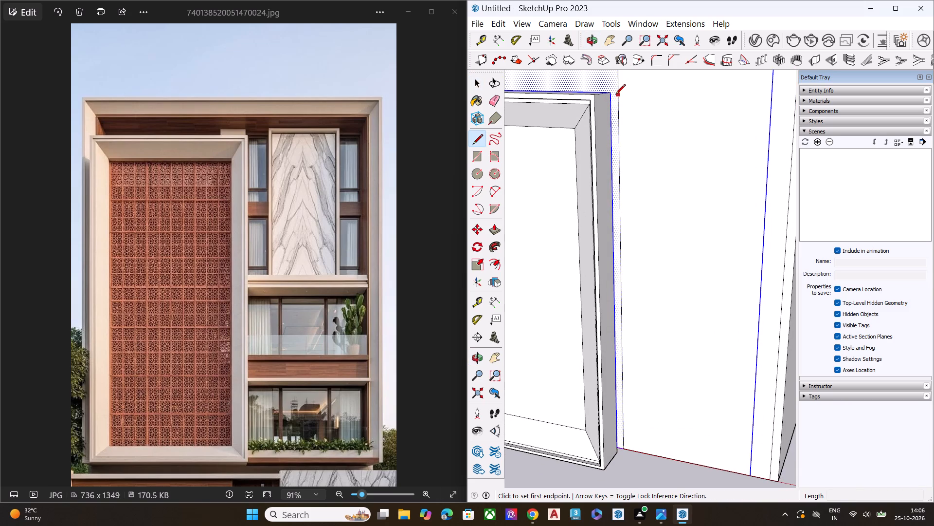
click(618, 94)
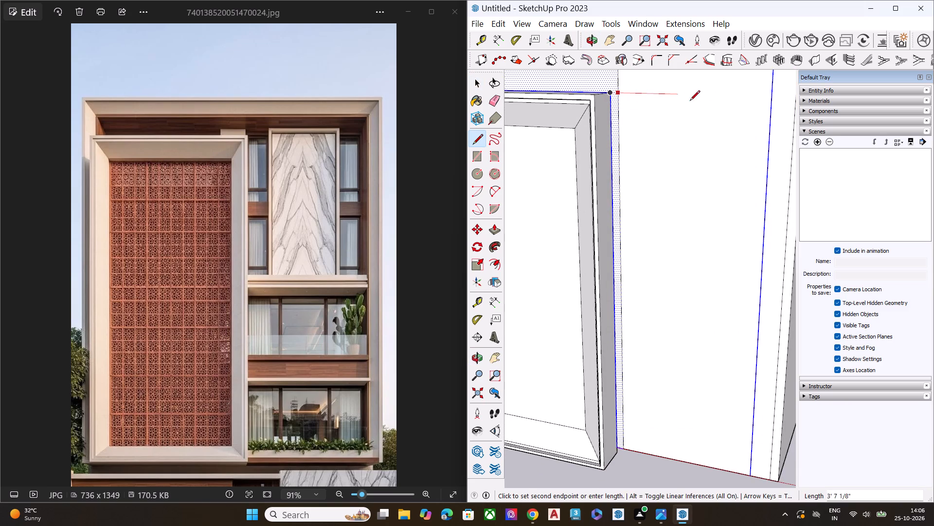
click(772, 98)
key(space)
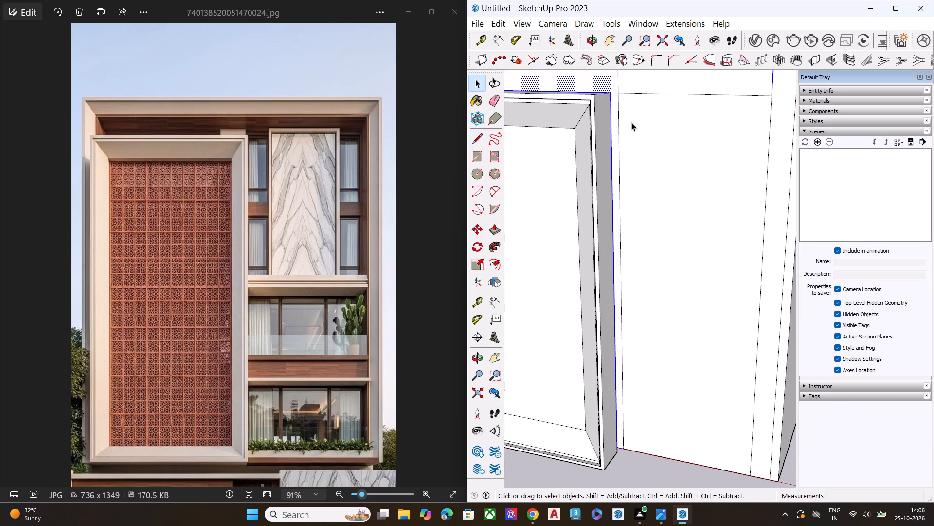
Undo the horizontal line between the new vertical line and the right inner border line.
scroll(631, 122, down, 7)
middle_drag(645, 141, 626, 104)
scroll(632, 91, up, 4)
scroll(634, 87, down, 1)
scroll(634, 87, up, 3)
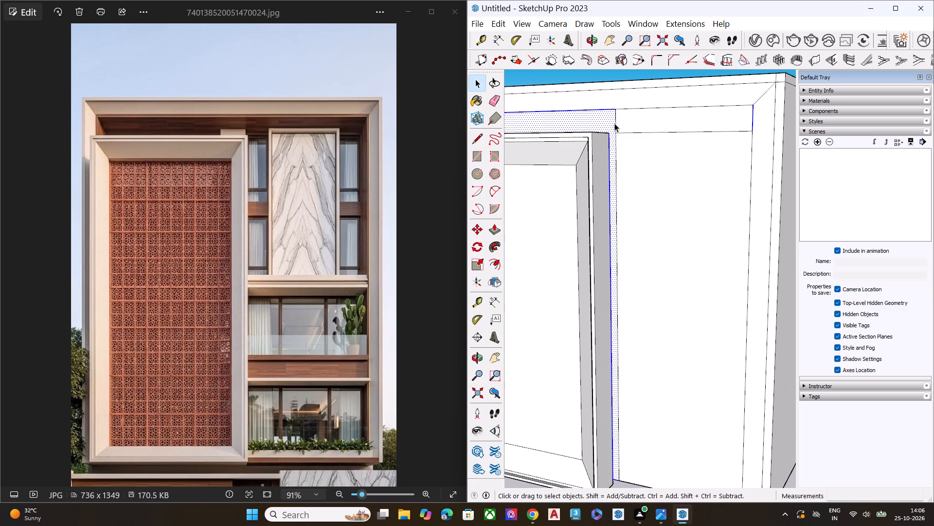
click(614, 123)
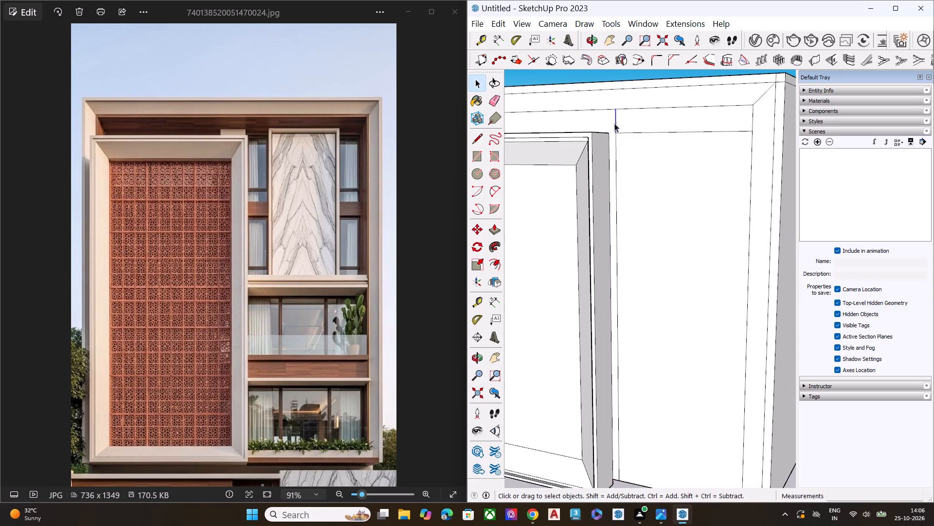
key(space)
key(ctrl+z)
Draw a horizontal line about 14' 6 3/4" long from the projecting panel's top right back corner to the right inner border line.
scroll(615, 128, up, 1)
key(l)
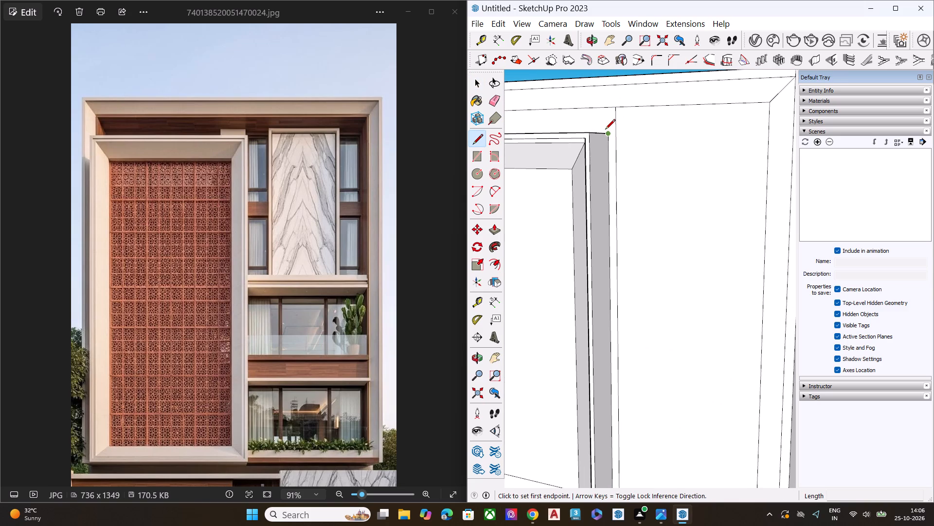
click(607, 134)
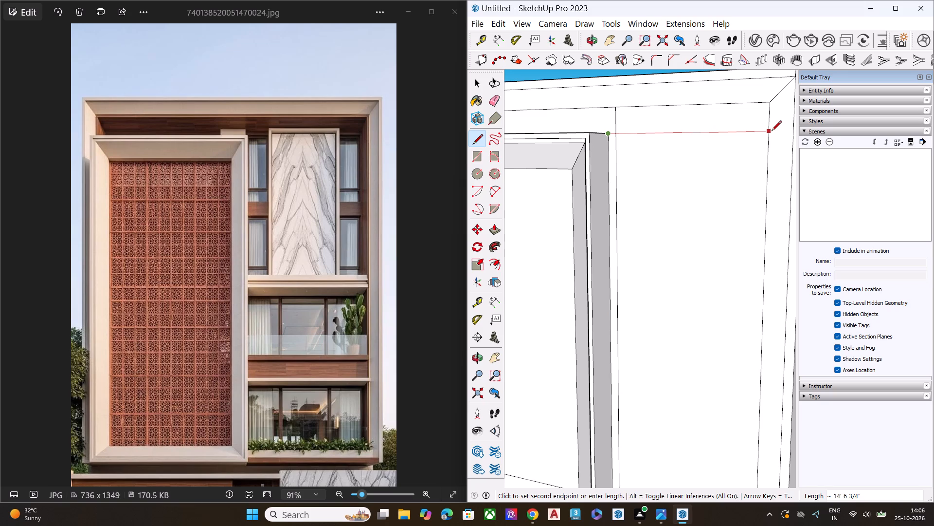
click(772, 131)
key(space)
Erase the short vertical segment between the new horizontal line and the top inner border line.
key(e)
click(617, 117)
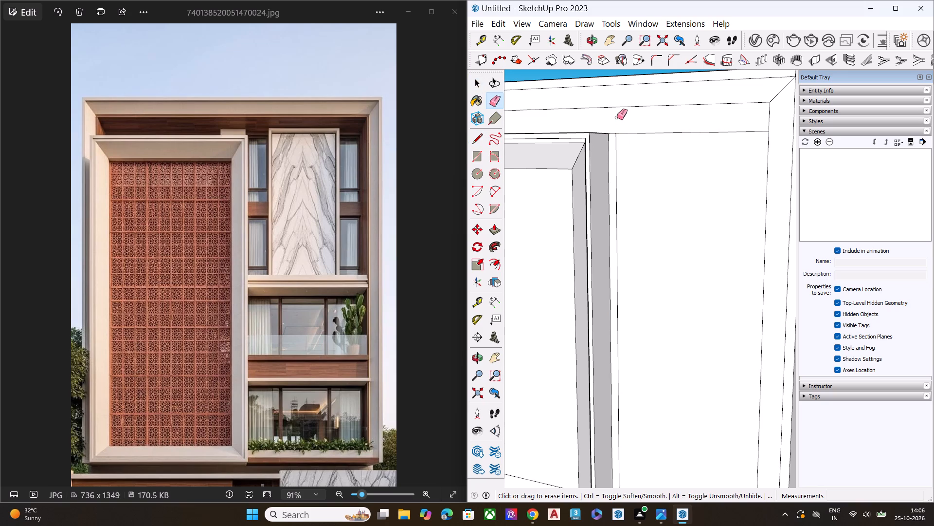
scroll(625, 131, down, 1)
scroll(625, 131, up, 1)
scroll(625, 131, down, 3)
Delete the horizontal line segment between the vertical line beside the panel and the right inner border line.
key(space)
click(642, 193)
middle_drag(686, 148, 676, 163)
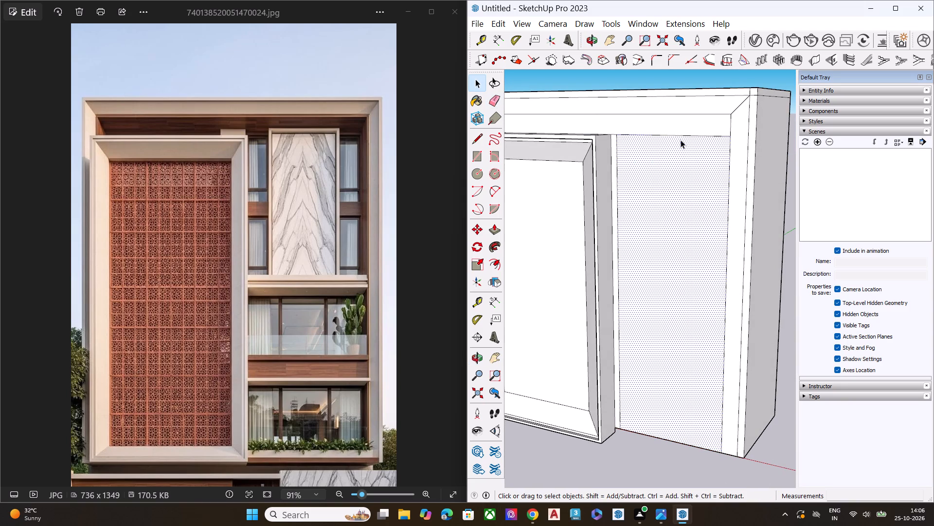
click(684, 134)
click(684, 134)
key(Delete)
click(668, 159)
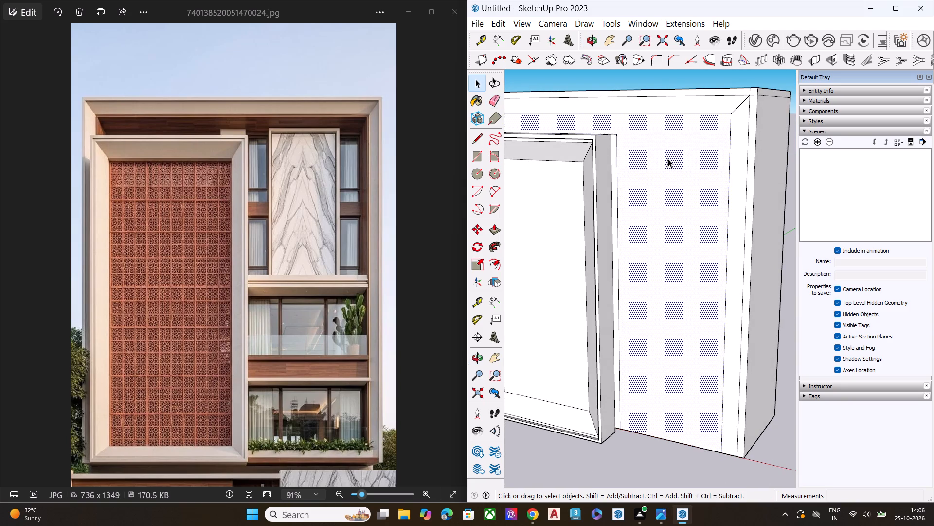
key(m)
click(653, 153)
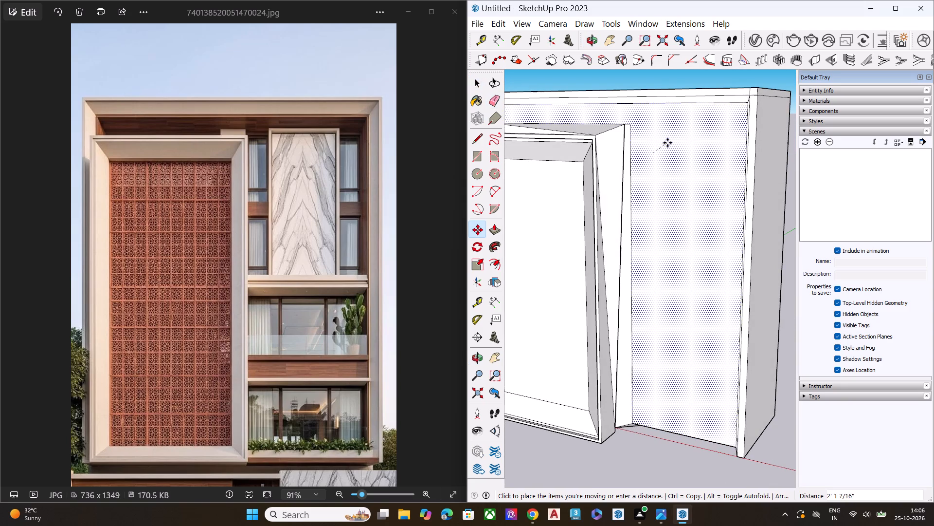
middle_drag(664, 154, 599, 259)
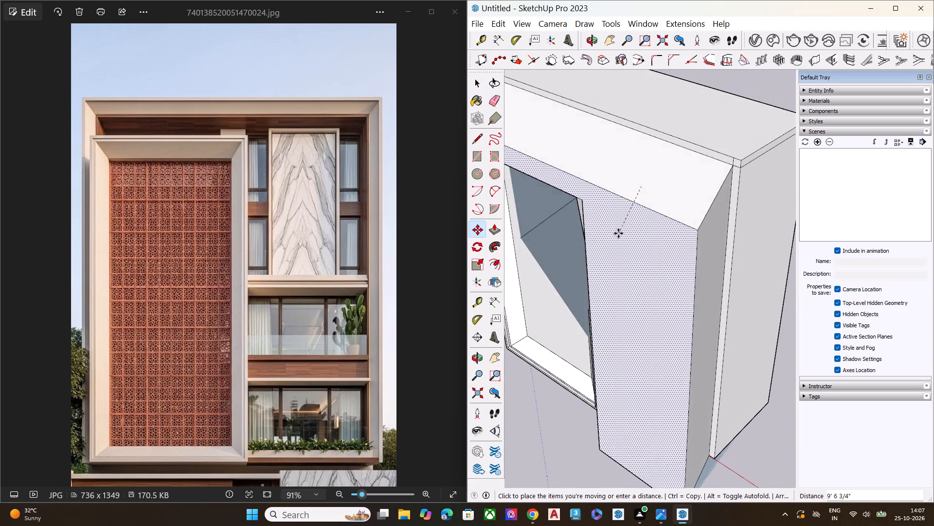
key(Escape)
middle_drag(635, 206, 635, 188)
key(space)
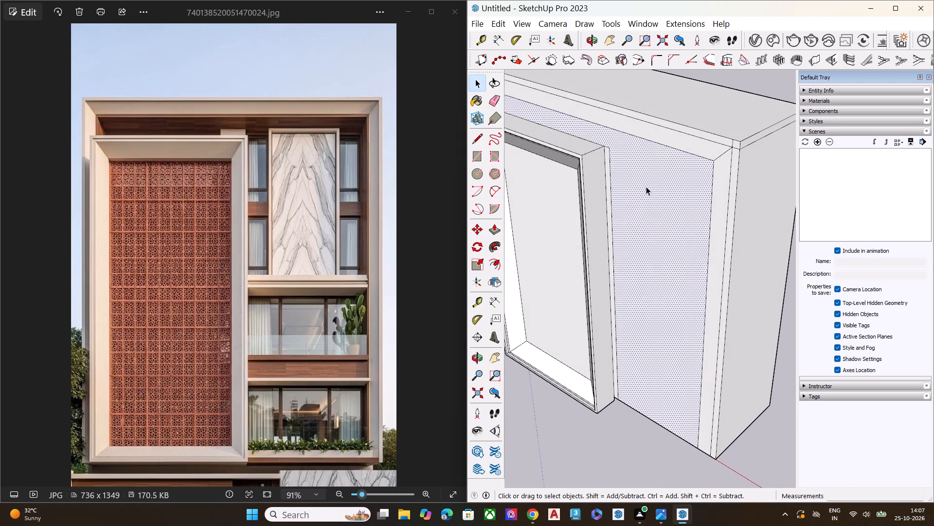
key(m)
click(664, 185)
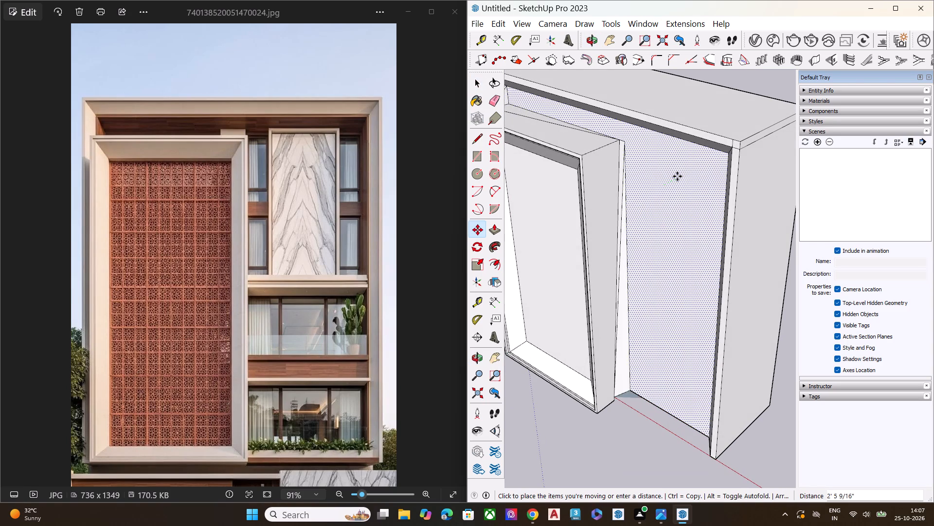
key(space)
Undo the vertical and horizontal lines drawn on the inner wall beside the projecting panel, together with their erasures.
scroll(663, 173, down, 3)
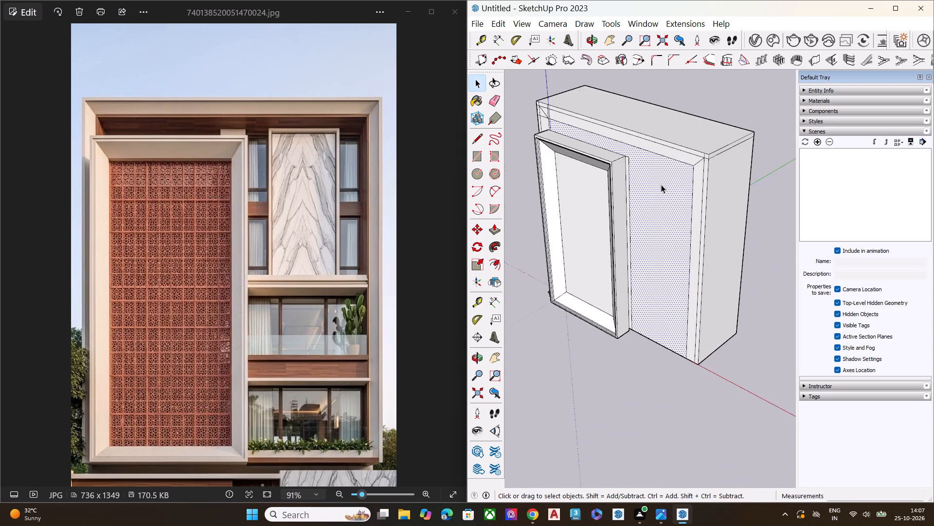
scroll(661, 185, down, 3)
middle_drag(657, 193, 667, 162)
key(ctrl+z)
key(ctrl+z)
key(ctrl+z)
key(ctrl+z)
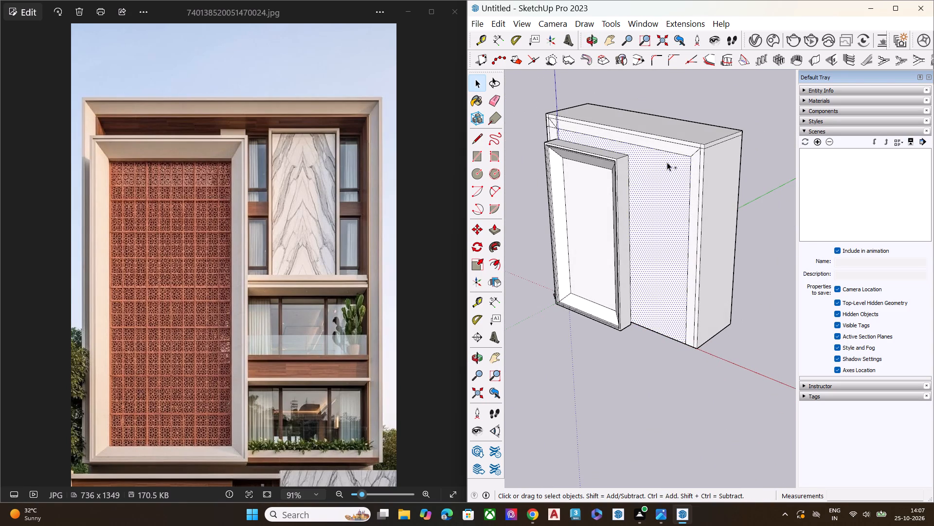
Undo the recent line edits at the frame's top left corner, back through the deletion of the earlier mitre line.
middle_drag(619, 174, 660, 148)
scroll(588, 166, up, 2)
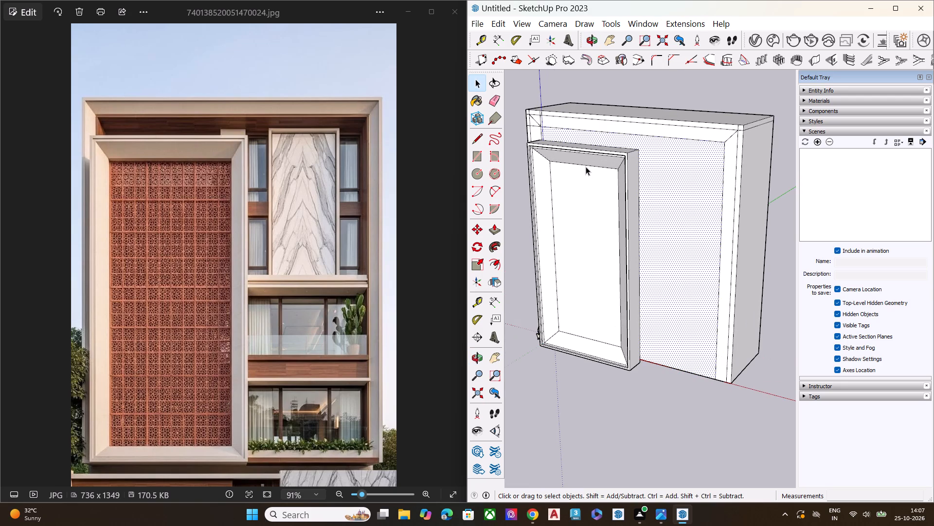
key(ctrl+z)
key(ctrl+z)
key(ctrl+z)
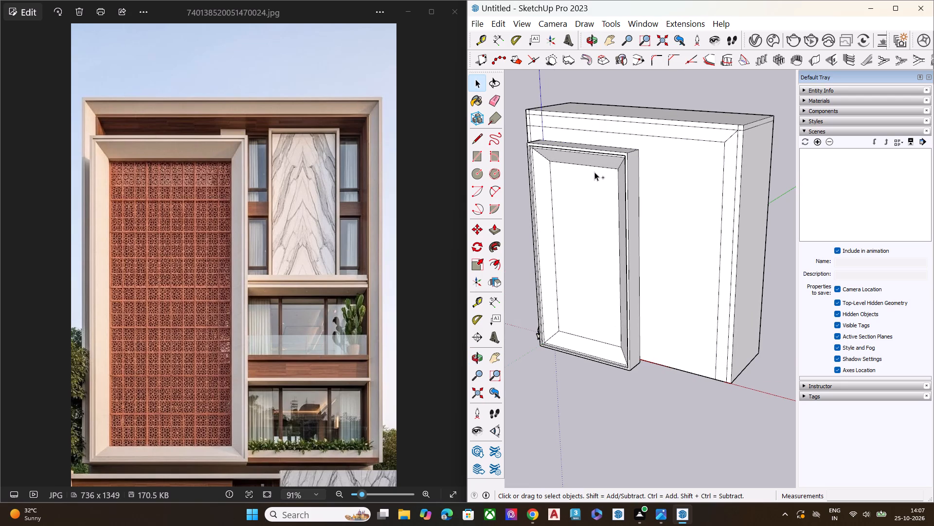
key(ctrl+z)
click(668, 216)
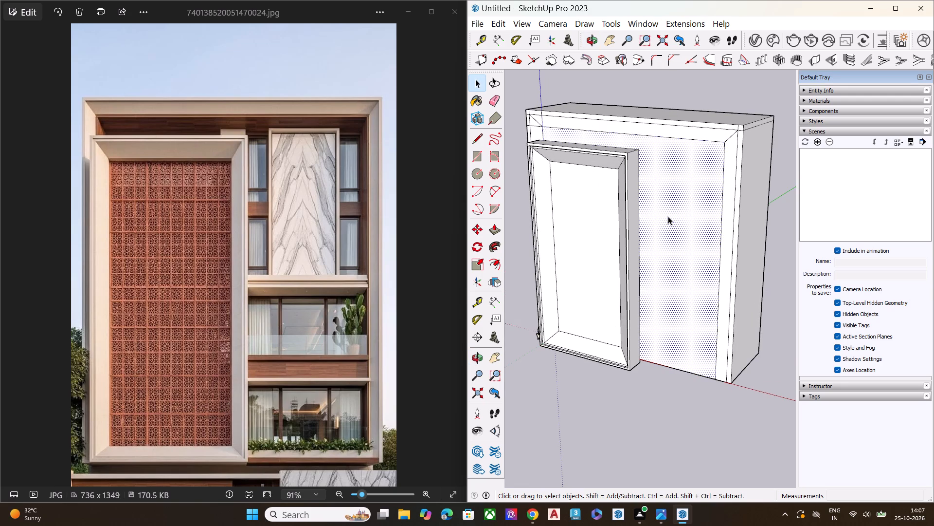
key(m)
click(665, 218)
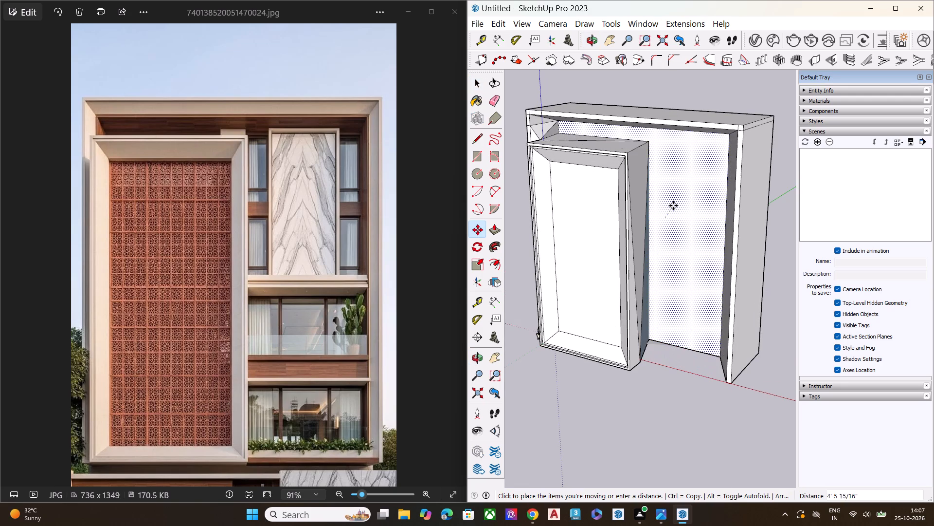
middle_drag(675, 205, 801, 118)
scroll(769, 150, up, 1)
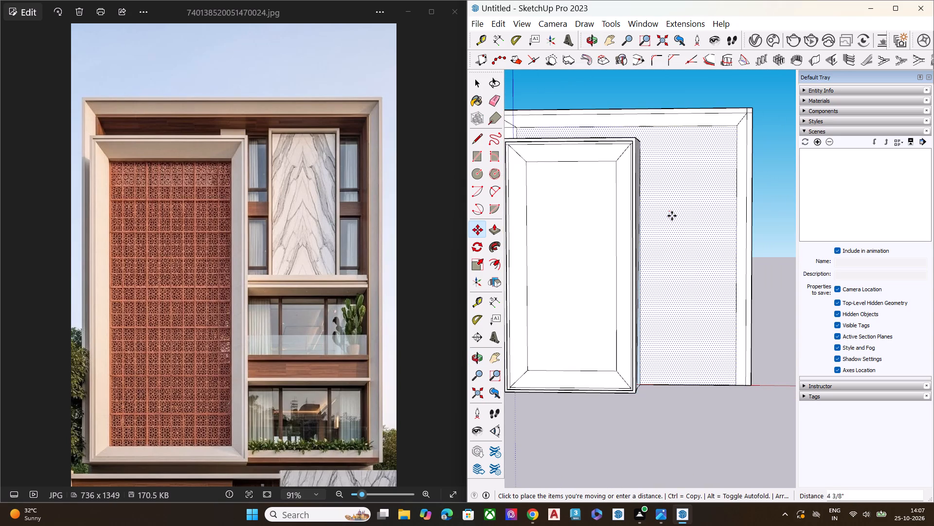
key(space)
Examine the inner wall, outer frame and projecting panel from above, the side and the front.
middle_drag(695, 234, 600, 311)
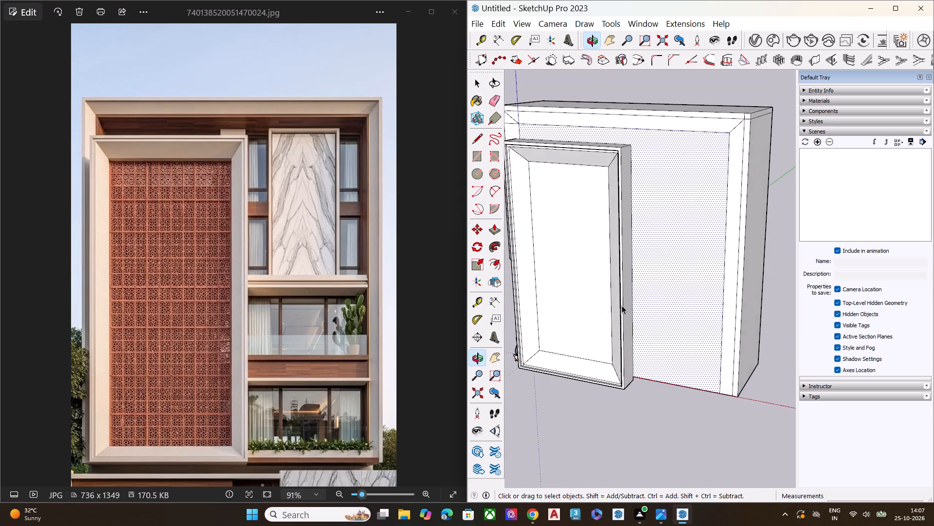
scroll(655, 295, up, 4)
scroll(634, 284, down, 7)
middle_drag(668, 228, 548, 317)
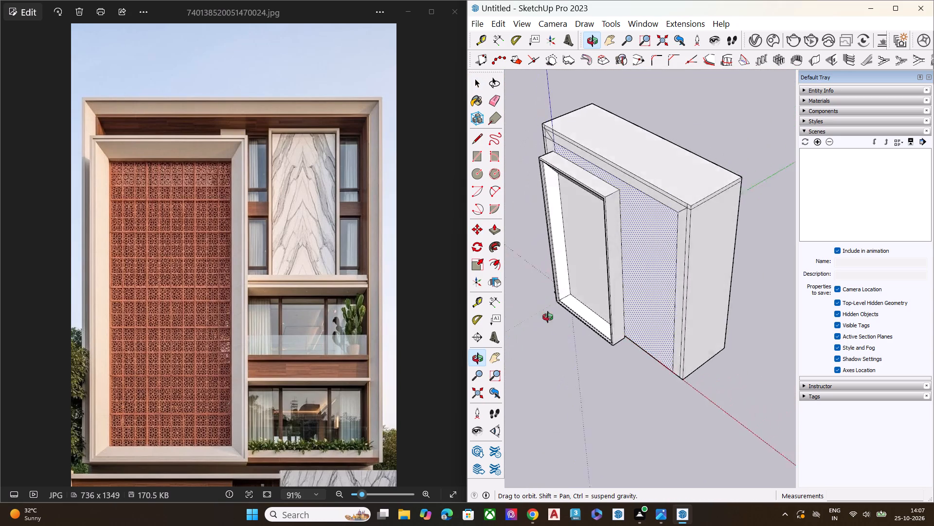
middle_drag(548, 317, 537, 212)
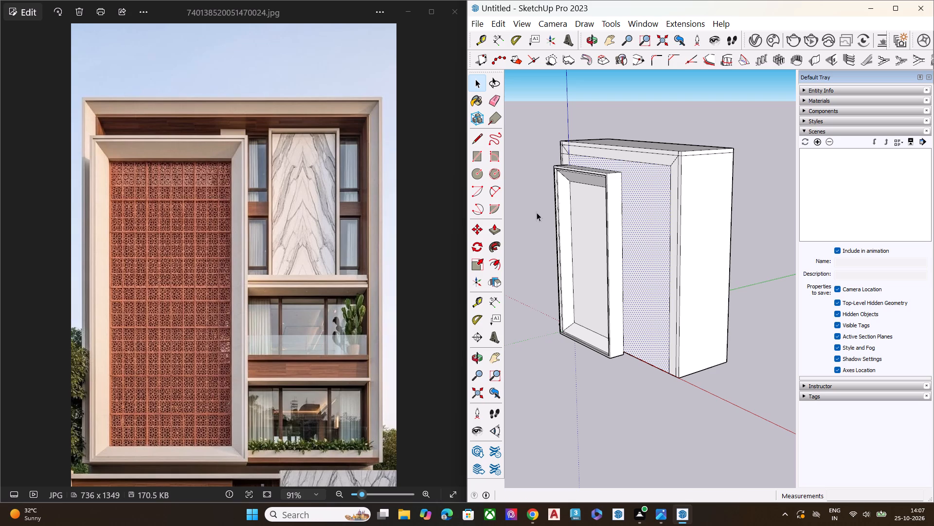
scroll(557, 248, down, 7)
middle_drag(608, 267, 630, 229)
scroll(630, 229, up, 3)
scroll(612, 225, down, 1)
scroll(609, 225, up, 5)
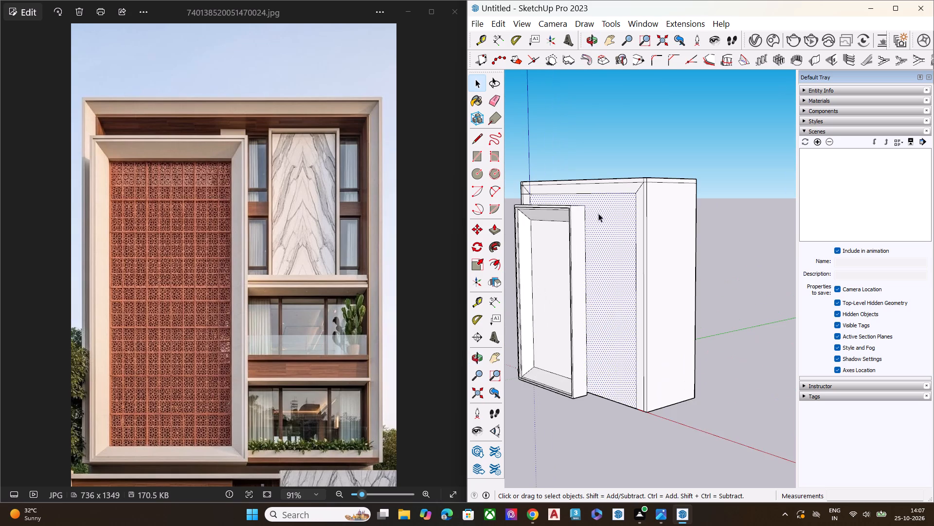
middle_drag(659, 204, 763, 204)
click(734, 220)
key(space)
middle_drag(636, 196, 687, 197)
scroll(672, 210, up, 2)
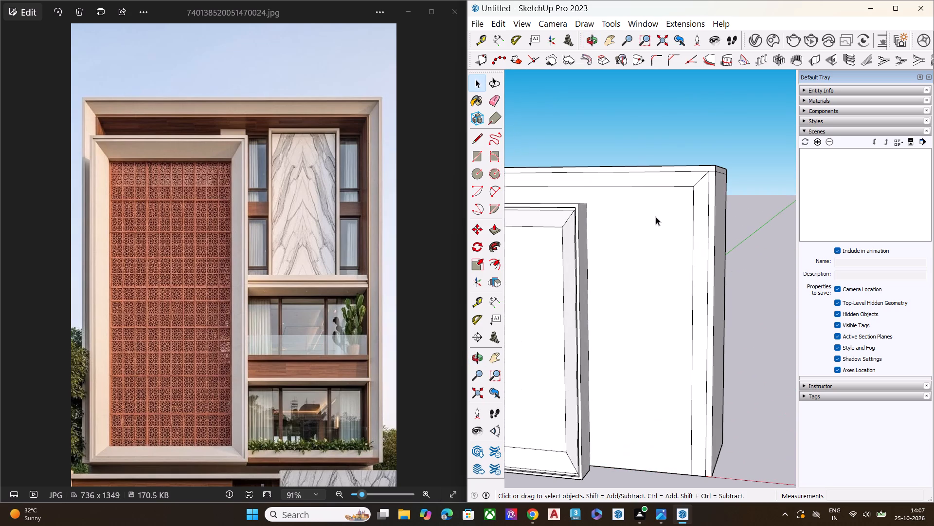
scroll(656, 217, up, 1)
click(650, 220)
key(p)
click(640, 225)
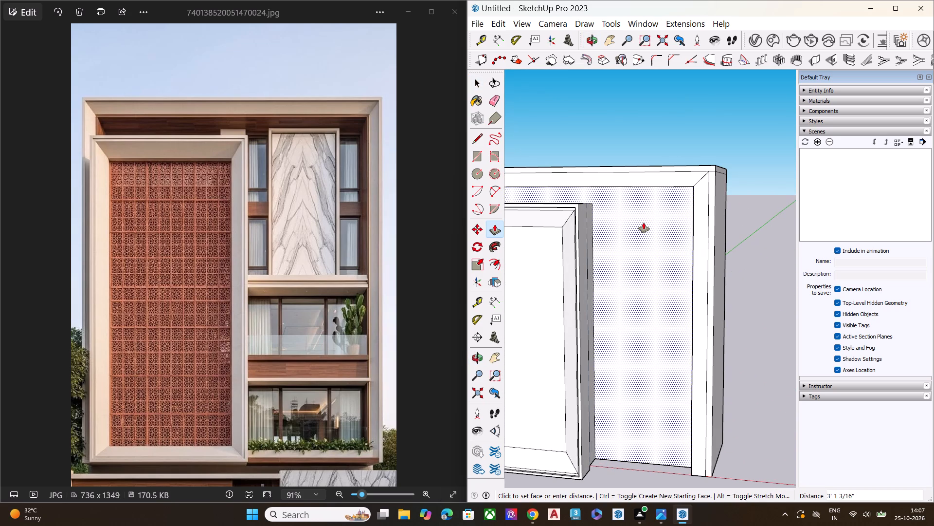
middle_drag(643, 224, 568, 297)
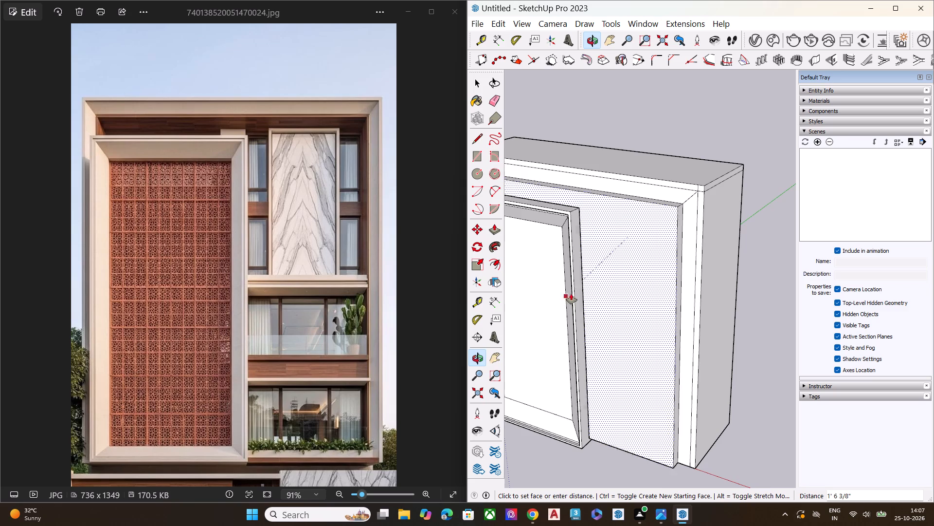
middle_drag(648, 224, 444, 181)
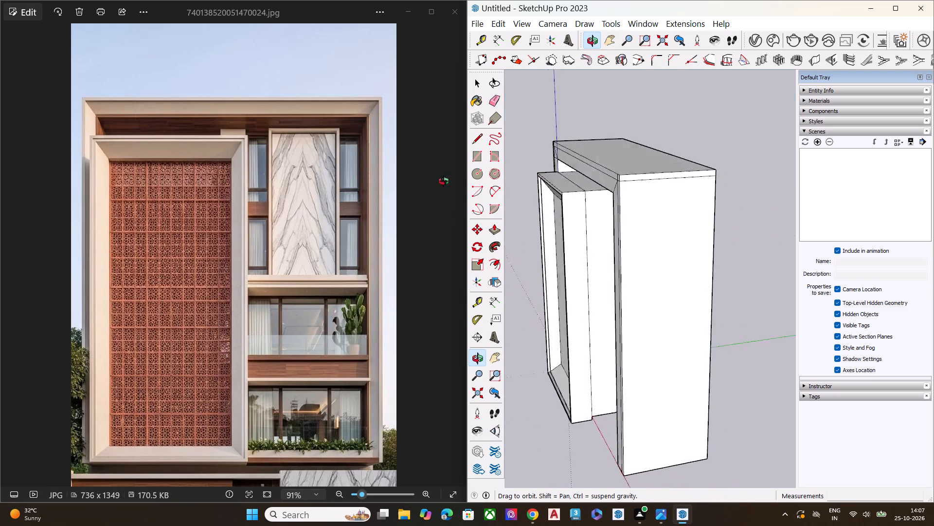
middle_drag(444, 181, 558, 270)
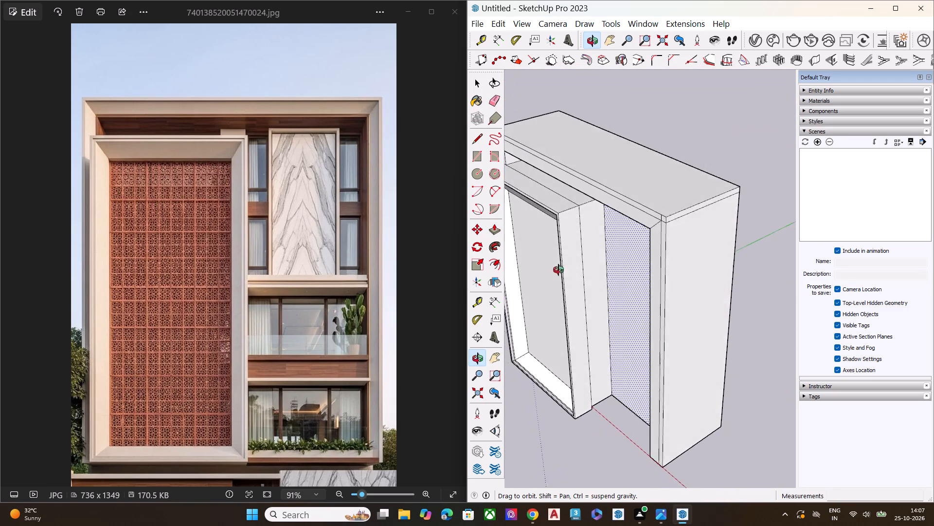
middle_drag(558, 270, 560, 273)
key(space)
Delete the dividing line on the building's underside that runs close to the side wall opposite the projecting panel.
middle_drag(582, 314, 647, 17)
middle_drag(597, 322, 605, 144)
click(594, 308)
middle_drag(706, 223, 696, 248)
scroll(698, 244, up, 2)
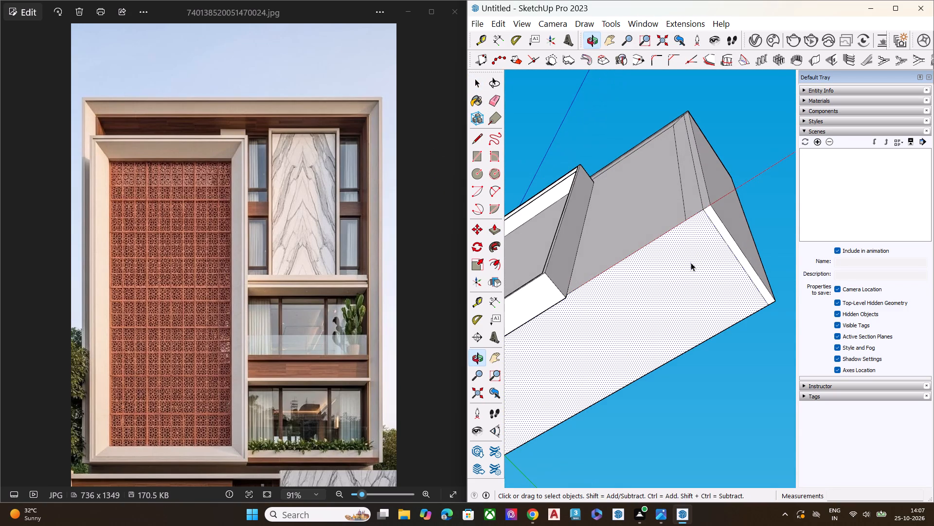
click(723, 234)
click(722, 238)
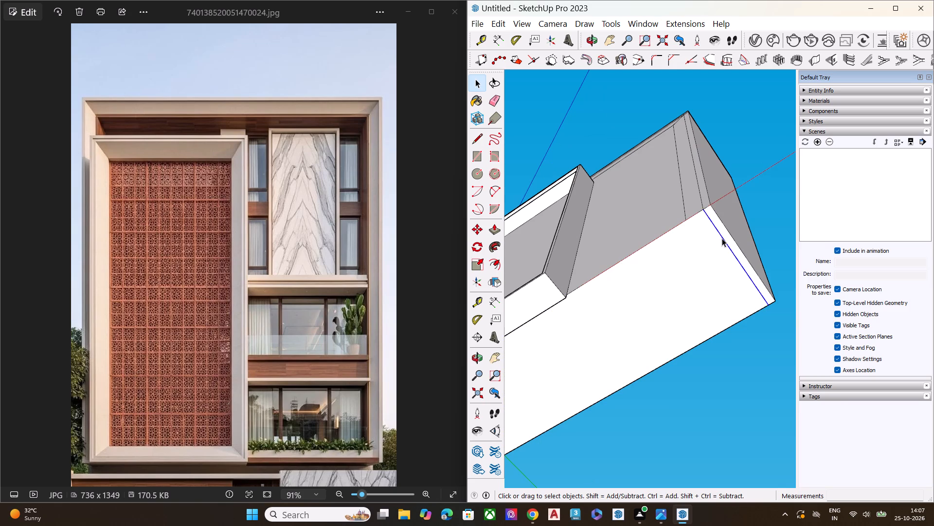
key(Delete)
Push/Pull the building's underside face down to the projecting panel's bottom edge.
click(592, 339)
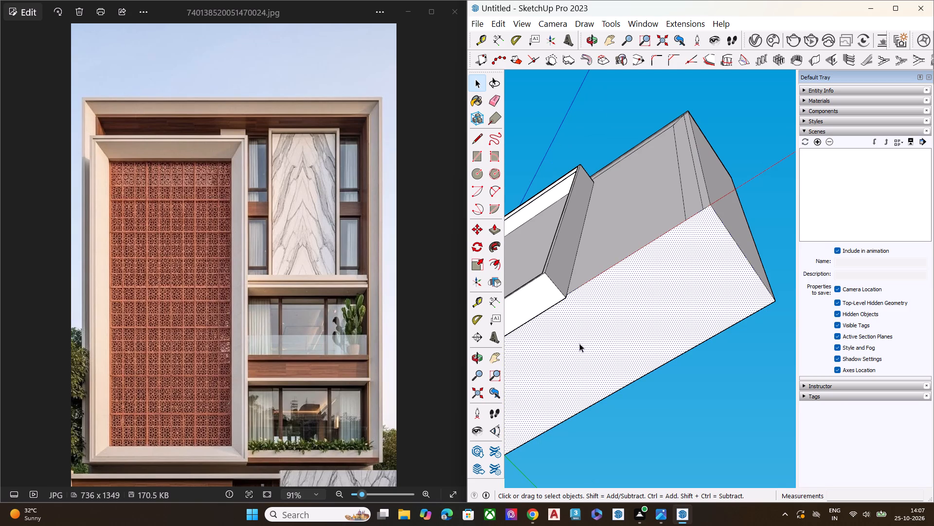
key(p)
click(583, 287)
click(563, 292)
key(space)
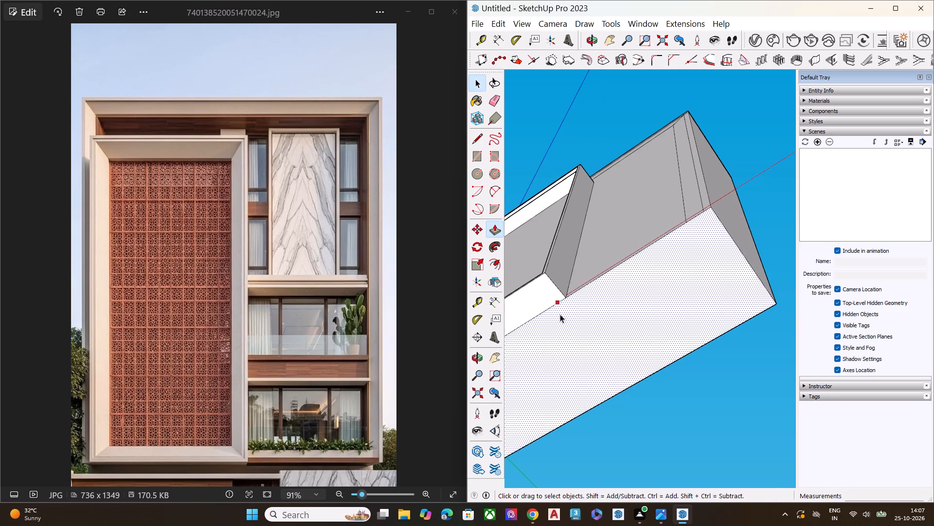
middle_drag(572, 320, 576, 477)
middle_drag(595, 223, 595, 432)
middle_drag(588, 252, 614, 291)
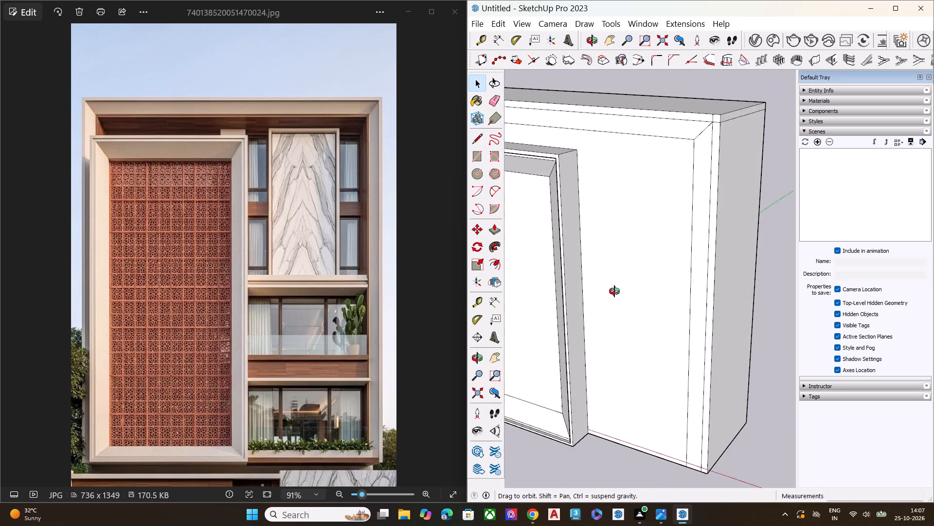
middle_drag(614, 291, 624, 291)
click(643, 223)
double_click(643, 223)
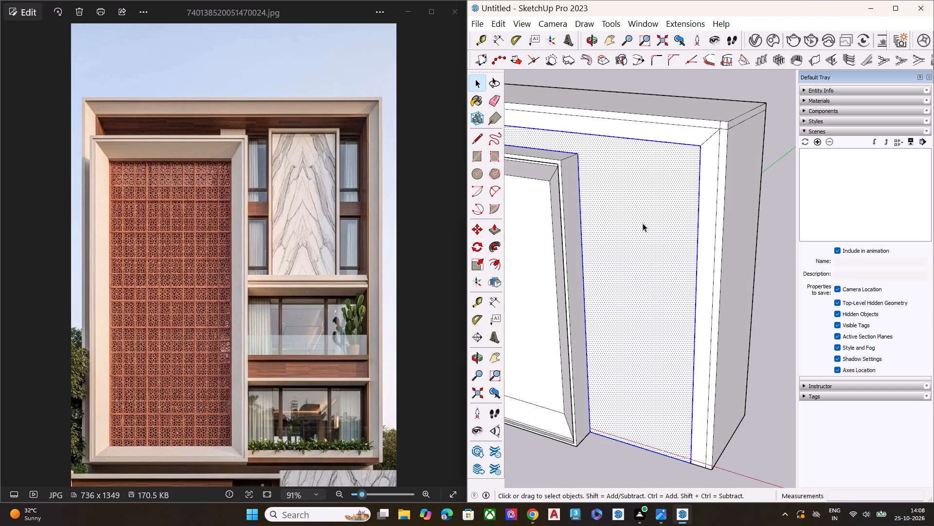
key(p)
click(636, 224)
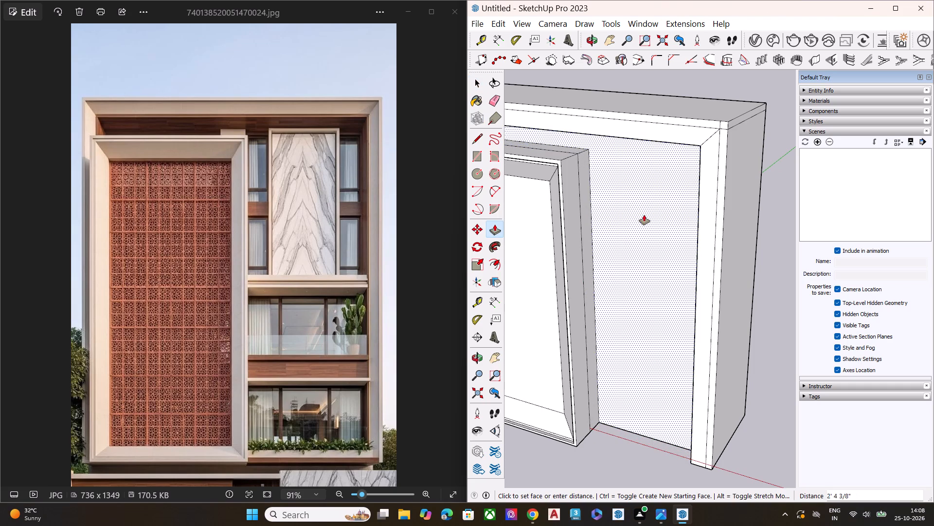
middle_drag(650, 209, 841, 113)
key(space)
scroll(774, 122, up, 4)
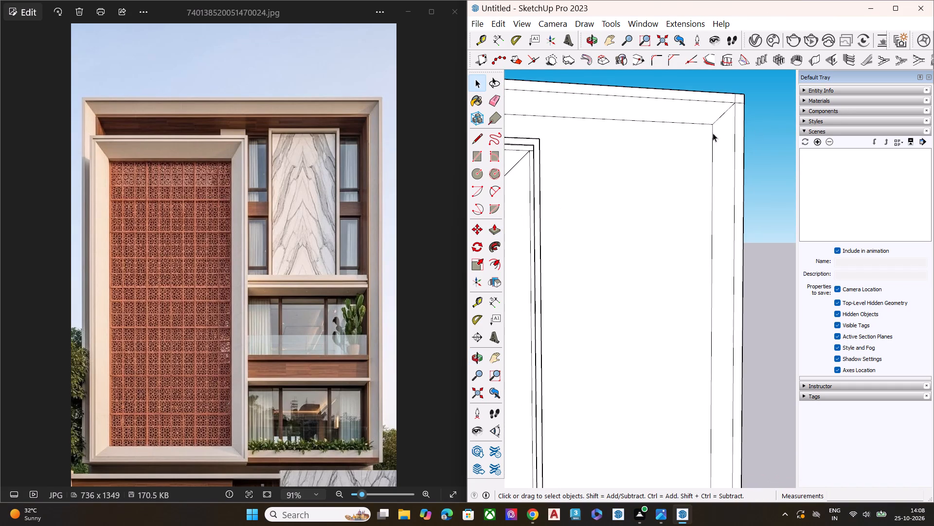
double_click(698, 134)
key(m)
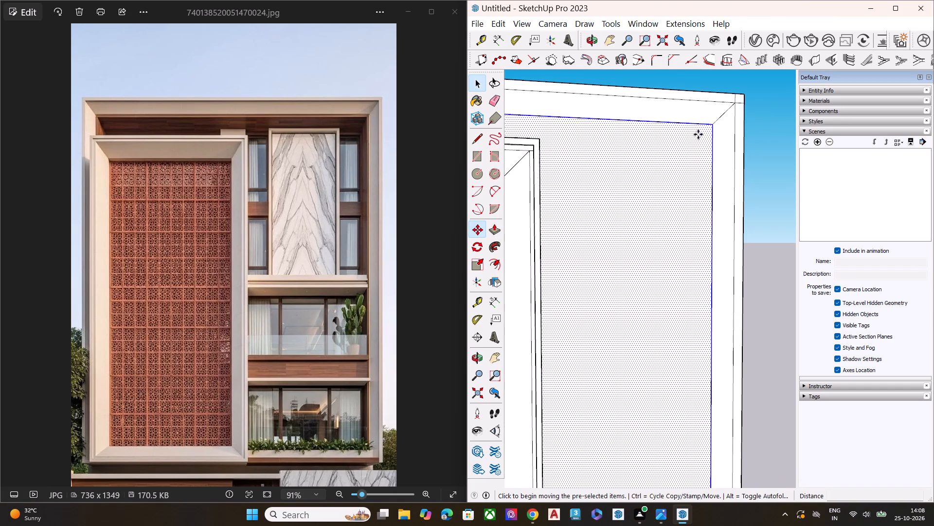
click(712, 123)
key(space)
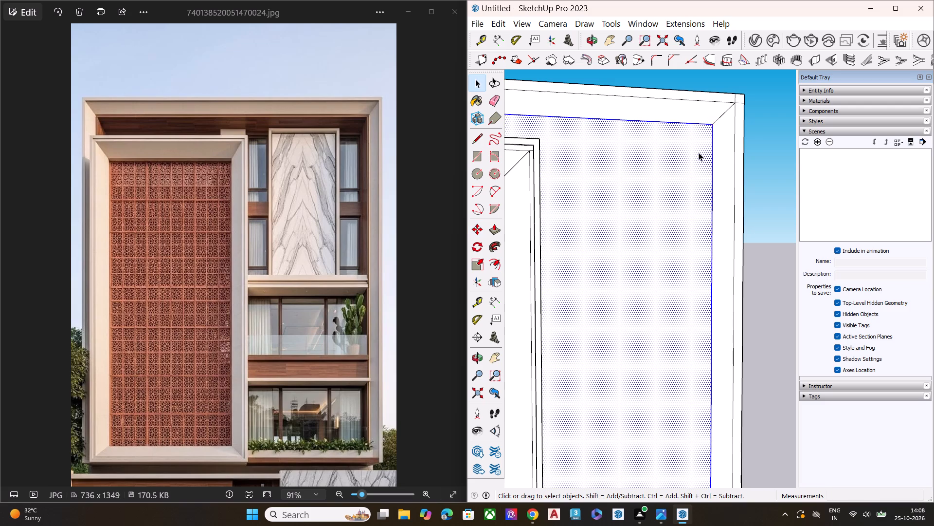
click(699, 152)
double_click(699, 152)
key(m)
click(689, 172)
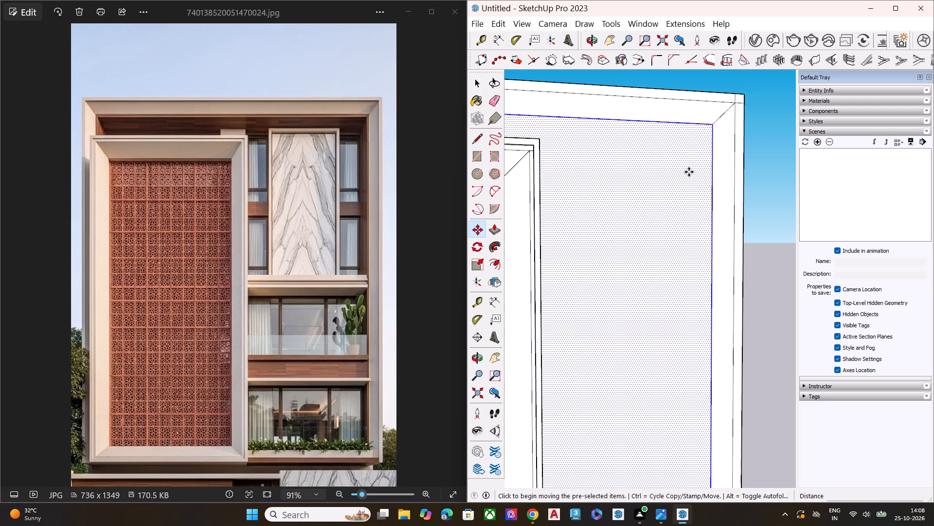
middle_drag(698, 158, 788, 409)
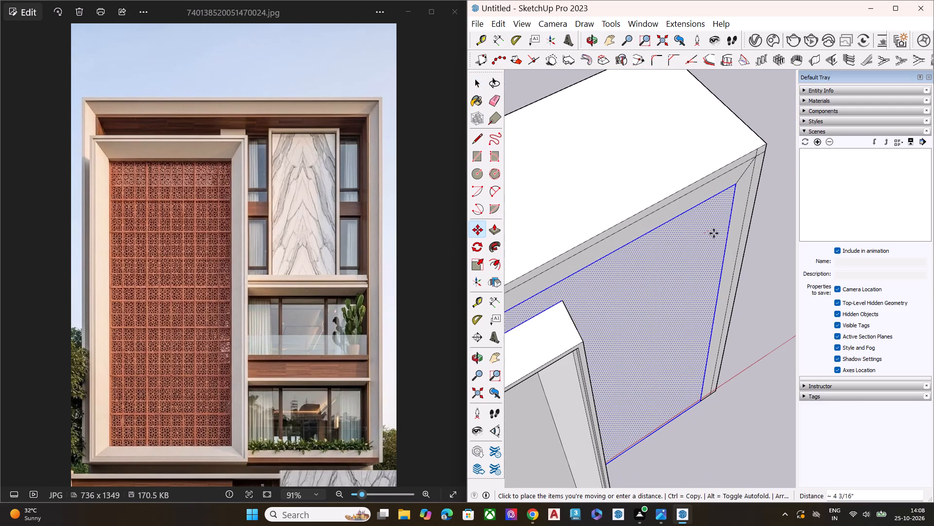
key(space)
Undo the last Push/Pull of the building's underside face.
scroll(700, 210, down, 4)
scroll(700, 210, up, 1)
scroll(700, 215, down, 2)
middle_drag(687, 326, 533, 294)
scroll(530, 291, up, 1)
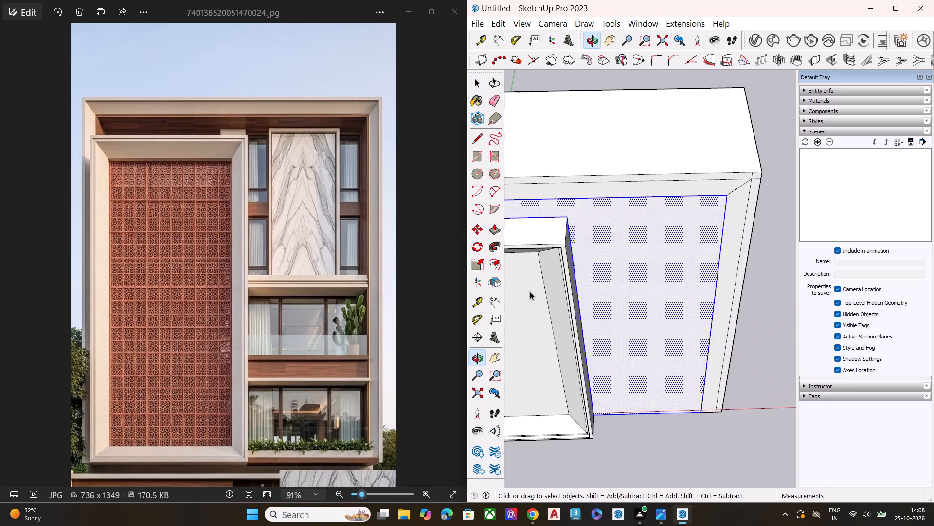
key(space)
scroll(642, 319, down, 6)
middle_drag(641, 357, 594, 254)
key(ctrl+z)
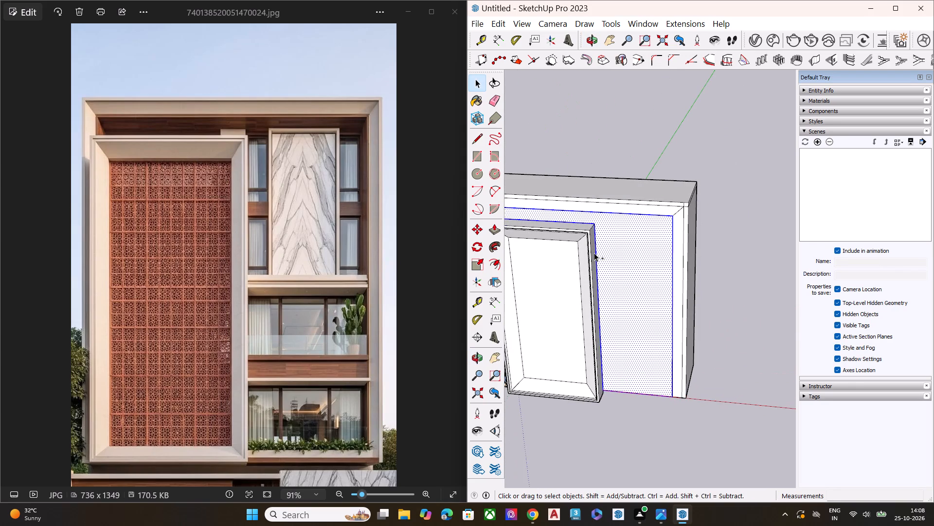
Push/Pull the building's underside face down to the bottom corner of the projecting panel.
key(space)
middle_drag(623, 381, 583, 28)
scroll(582, 393, up, 1)
scroll(581, 393, down, 1)
scroll(581, 393, up, 2)
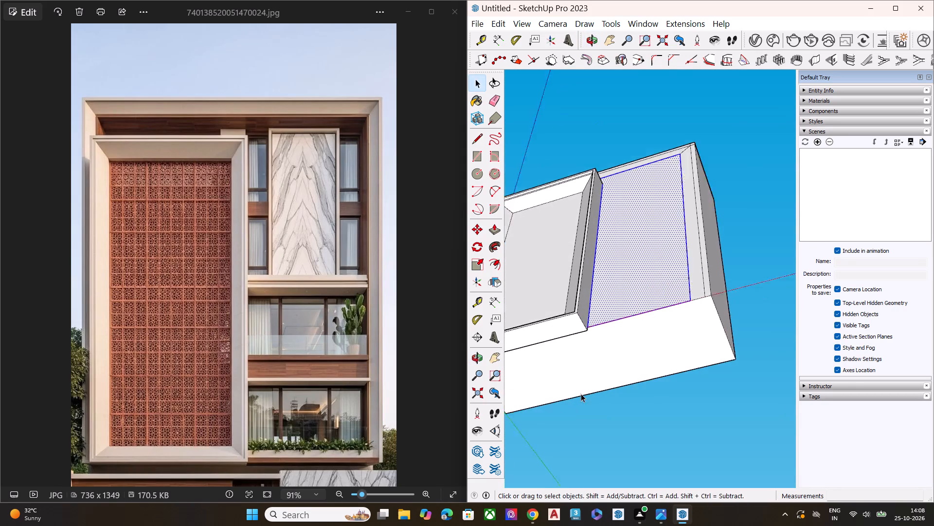
scroll(581, 394, up, 3)
middle_drag(586, 345, 469, 338)
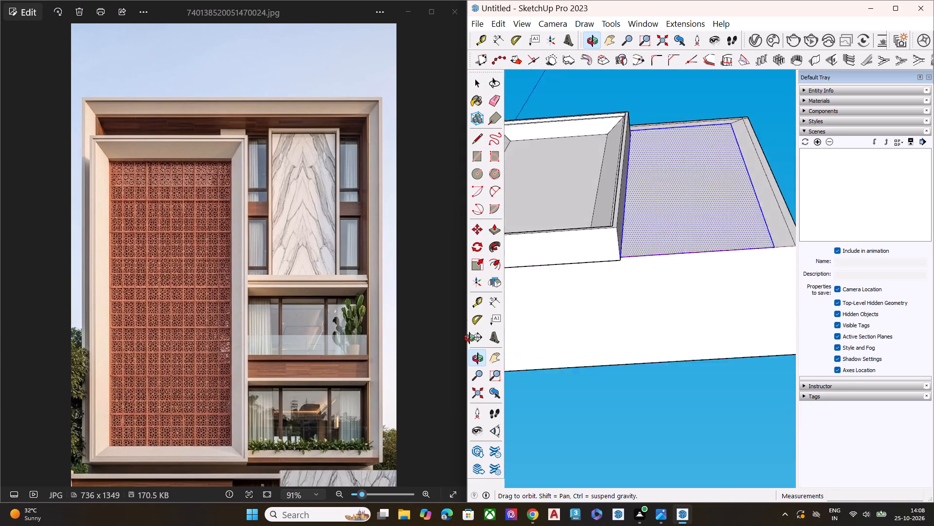
middle_drag(469, 338, 894, 427)
scroll(721, 394, up, 3)
click(729, 380)
scroll(676, 374, down, 6)
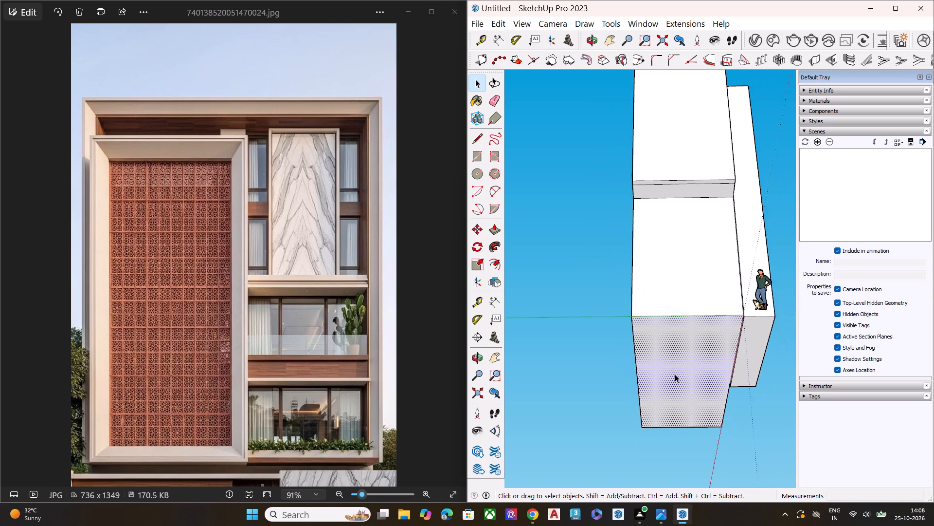
scroll(717, 348, up, 7)
middle_drag(717, 334, 725, 367)
scroll(750, 335, up, 5)
scroll(723, 342, down, 4)
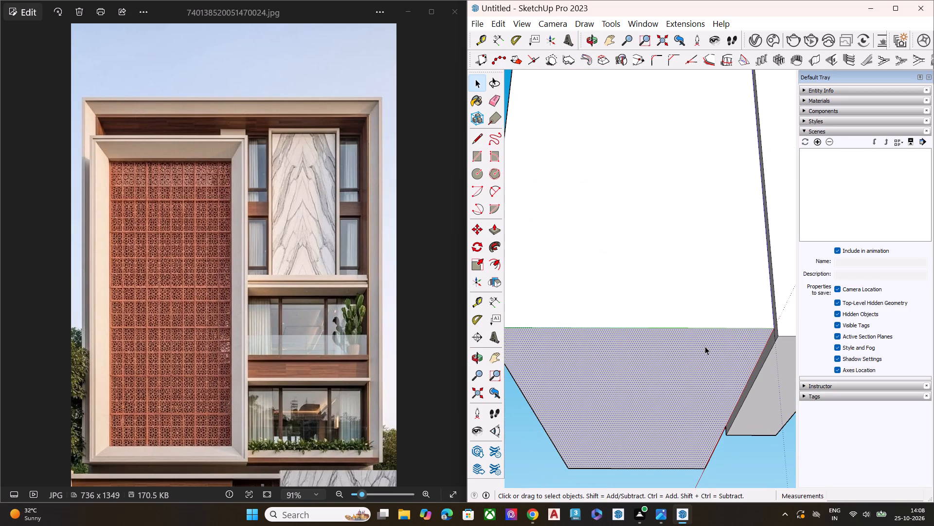
key(p)
click(772, 328)
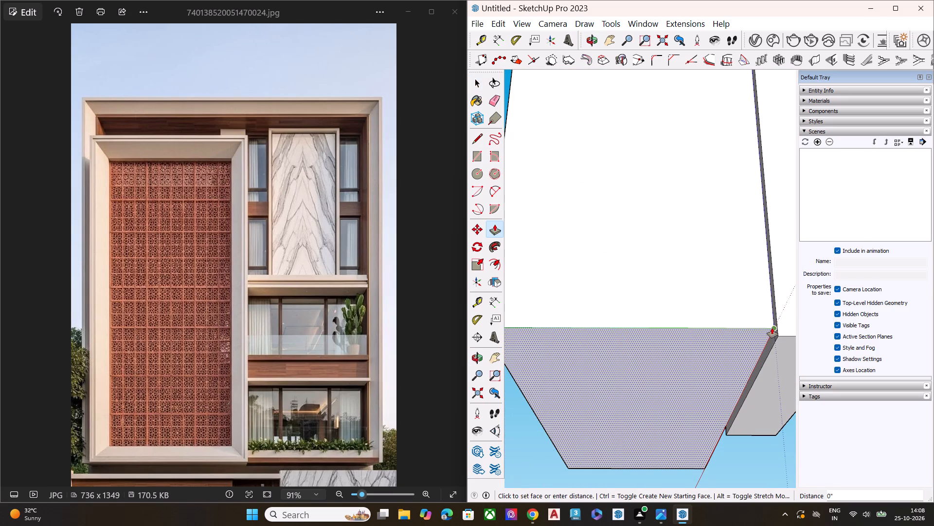
click(777, 335)
key(space)
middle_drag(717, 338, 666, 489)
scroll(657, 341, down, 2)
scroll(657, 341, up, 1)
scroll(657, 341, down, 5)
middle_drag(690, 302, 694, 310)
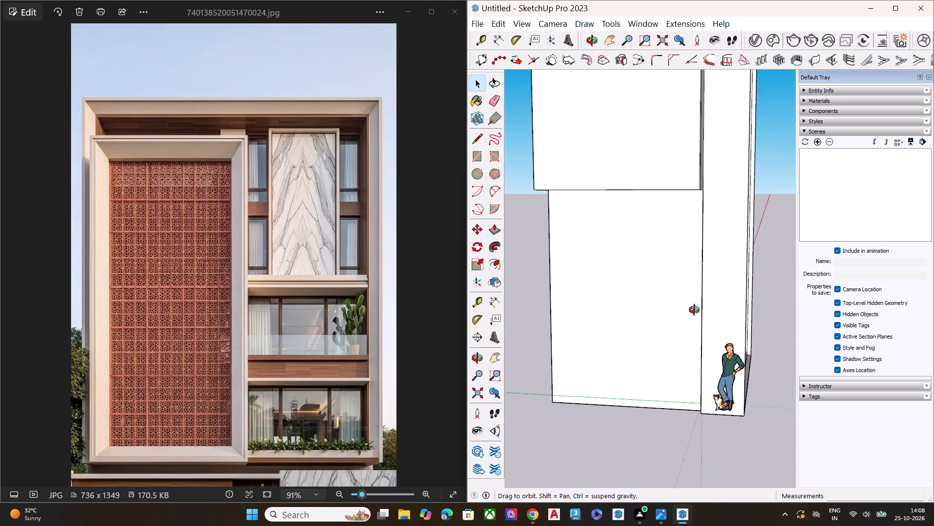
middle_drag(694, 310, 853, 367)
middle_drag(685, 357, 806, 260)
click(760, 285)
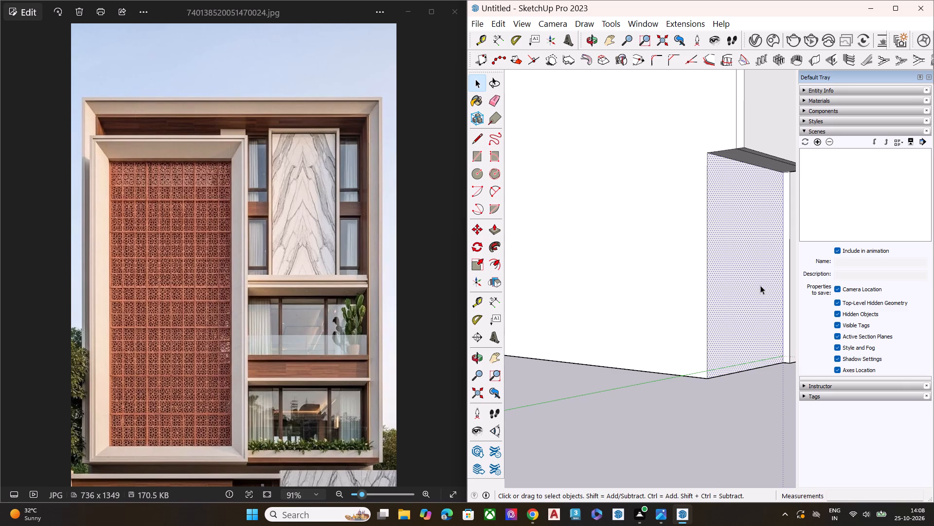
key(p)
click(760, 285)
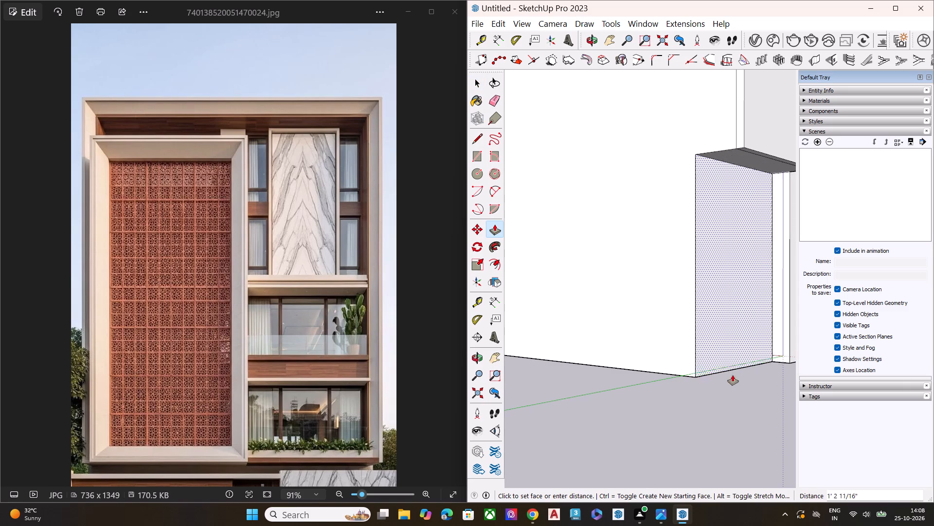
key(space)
Push/Pull the recessed lower side wall beneath the overhang outward to the projecting panel's side.
middle_drag(737, 345, 756, 316)
scroll(677, 311, down, 8)
middle_drag(716, 325, 785, 312)
scroll(788, 298, up, 4)
scroll(720, 251, down, 2)
scroll(720, 251, up, 8)
key(p)
click(715, 243)
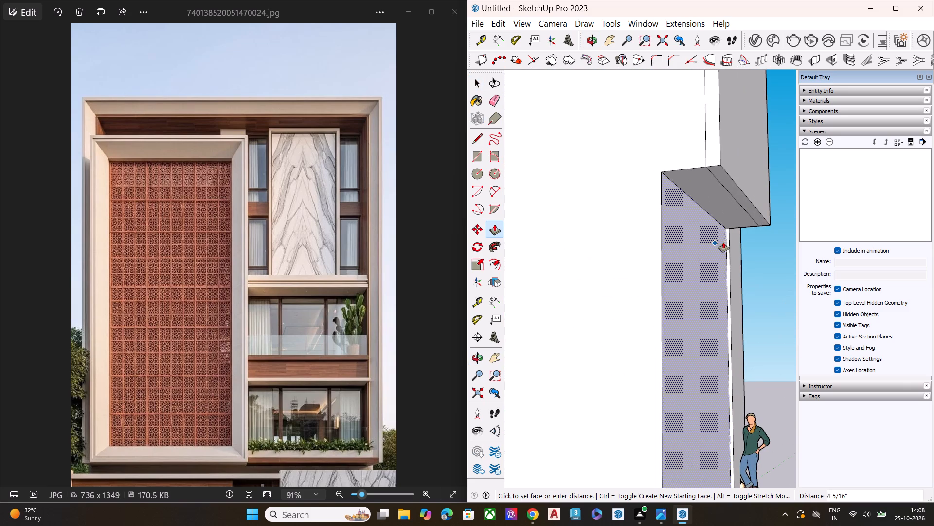
click(730, 283)
key(space)
click(764, 302)
Erase the corner diagonal and the lower horizontal line segments near the top of the front face, above the projecting panel.
scroll(727, 262, down, 6)
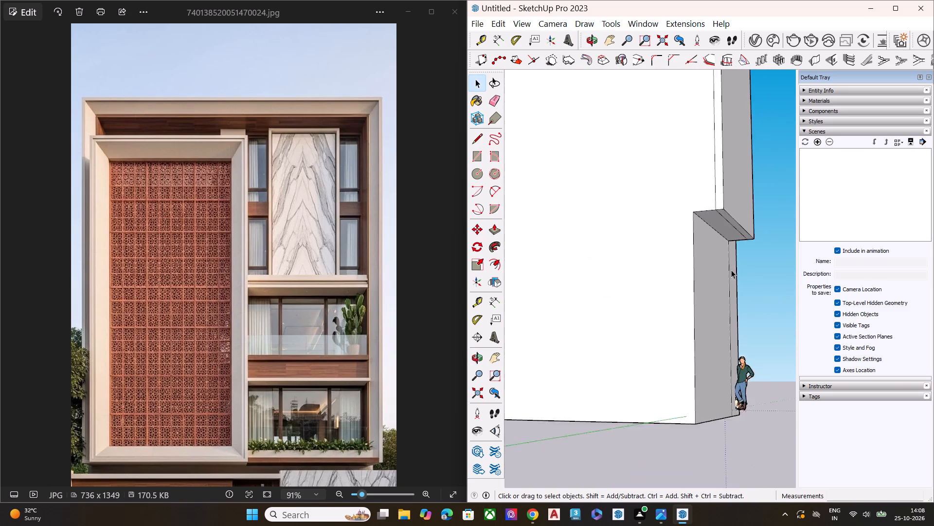
middle_drag(736, 272, 515, 362)
middle_drag(669, 283, 395, 273)
scroll(638, 224, down, 1)
scroll(640, 225, up, 1)
scroll(651, 233, down, 4)
scroll(665, 300, up, 1)
scroll(665, 317, down, 1)
middle_drag(589, 321, 450, 318)
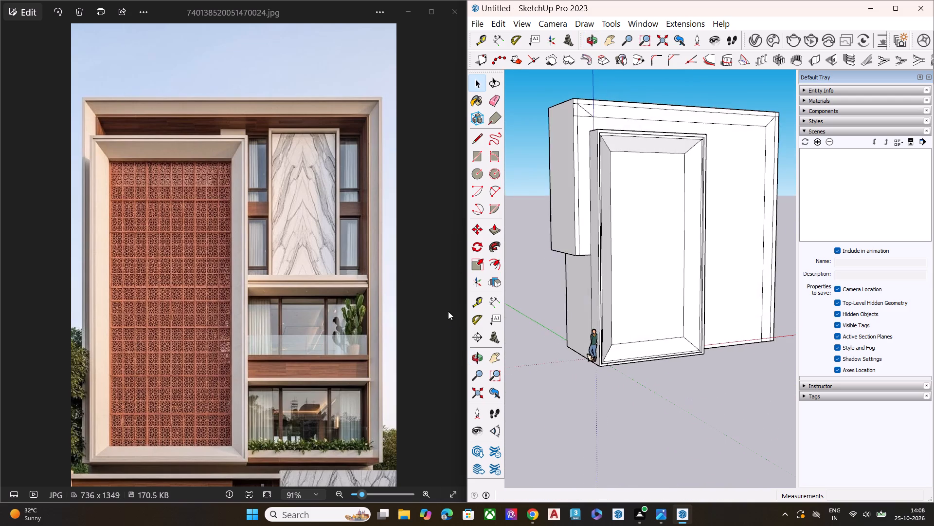
scroll(595, 208, up, 1)
scroll(595, 210, down, 8)
scroll(609, 152, up, 5)
middle_drag(596, 156, 532, 168)
scroll(532, 168, down, 1)
scroll(540, 160, up, 4)
scroll(596, 159, down, 1)
scroll(609, 162, up, 3)
scroll(569, 139, down, 1)
scroll(569, 138, up, 3)
scroll(569, 138, down, 1)
scroll(568, 138, up, 3)
scroll(568, 138, down, 1)
scroll(568, 138, up, 1)
key(e)
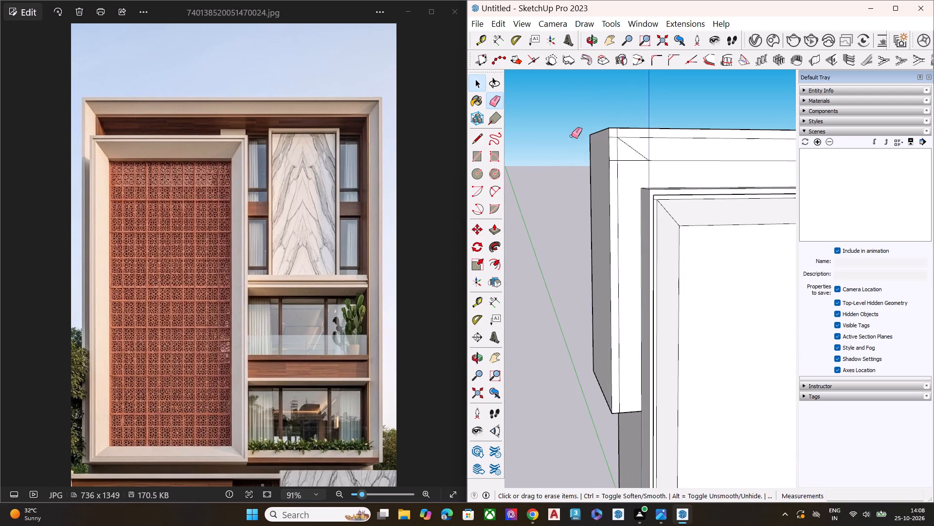
scroll(576, 129, up, 7)
scroll(590, 145, down, 1)
scroll(593, 150, up, 2)
click(667, 181)
click(674, 183)
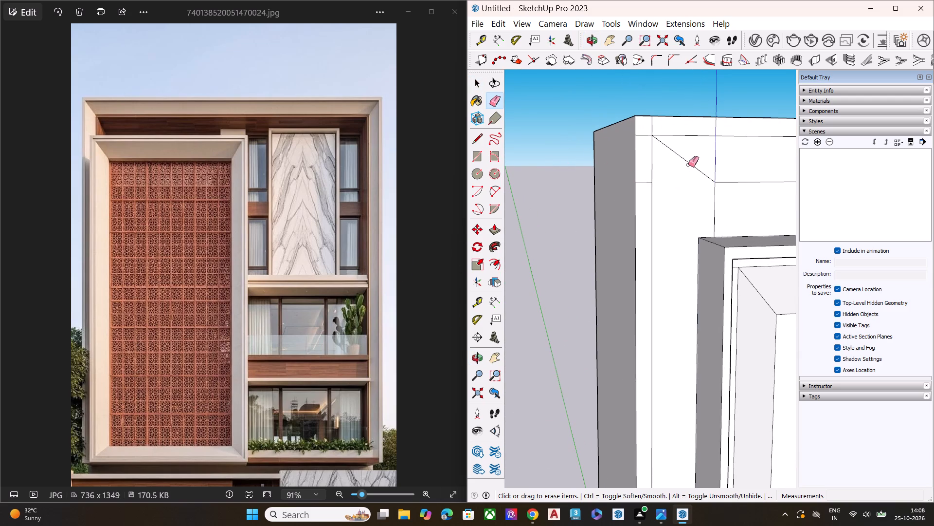
click(690, 164)
click(723, 180)
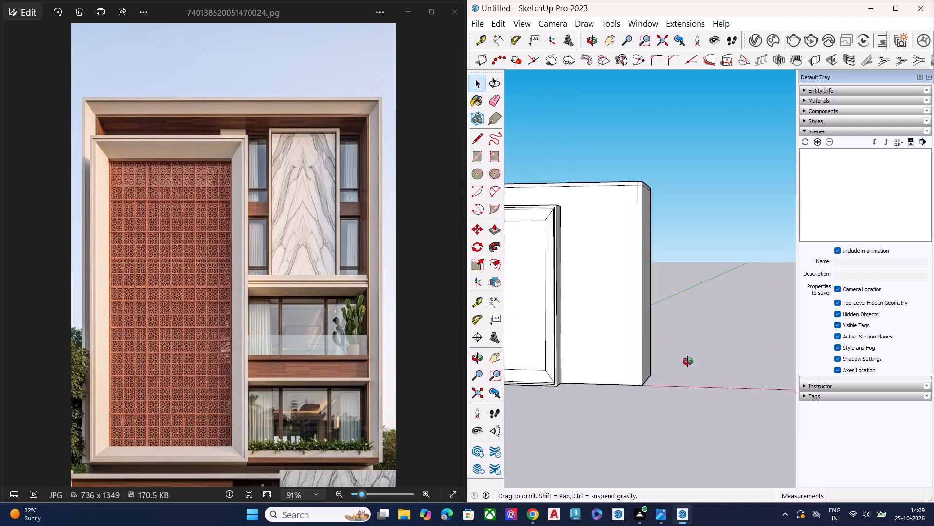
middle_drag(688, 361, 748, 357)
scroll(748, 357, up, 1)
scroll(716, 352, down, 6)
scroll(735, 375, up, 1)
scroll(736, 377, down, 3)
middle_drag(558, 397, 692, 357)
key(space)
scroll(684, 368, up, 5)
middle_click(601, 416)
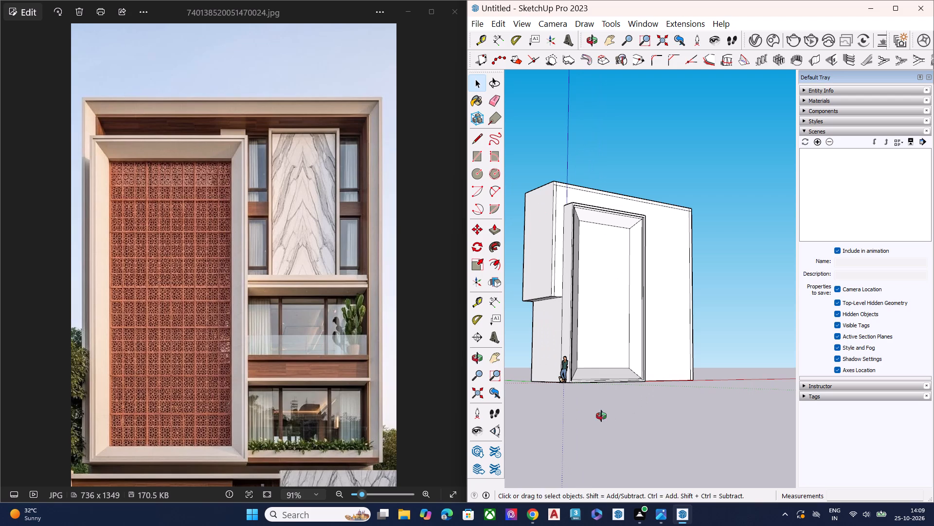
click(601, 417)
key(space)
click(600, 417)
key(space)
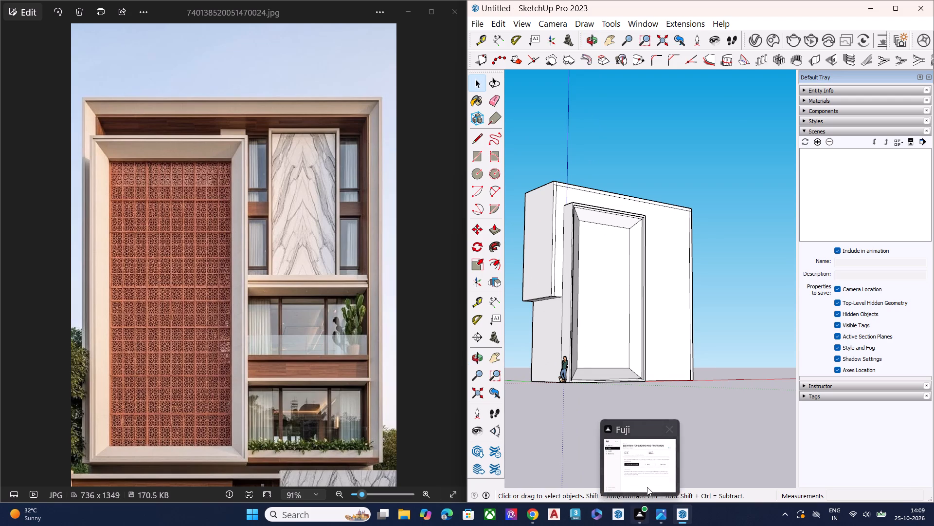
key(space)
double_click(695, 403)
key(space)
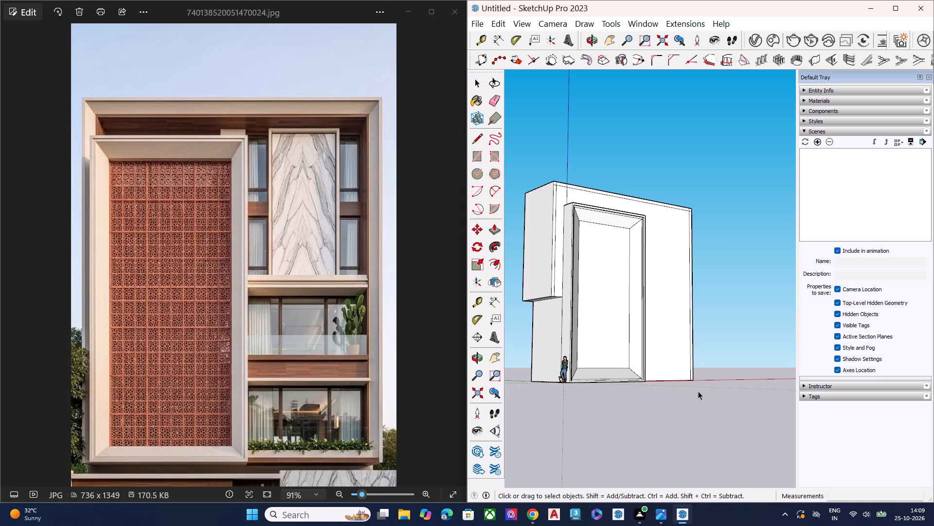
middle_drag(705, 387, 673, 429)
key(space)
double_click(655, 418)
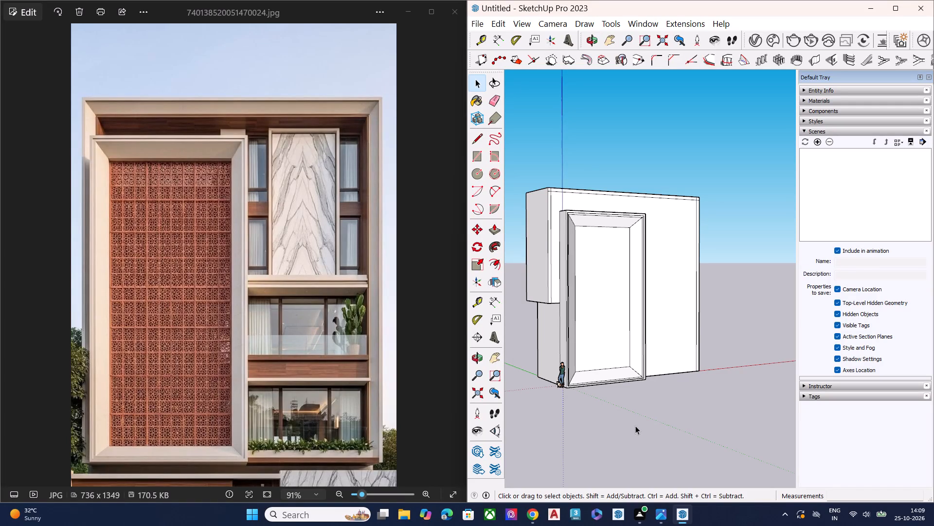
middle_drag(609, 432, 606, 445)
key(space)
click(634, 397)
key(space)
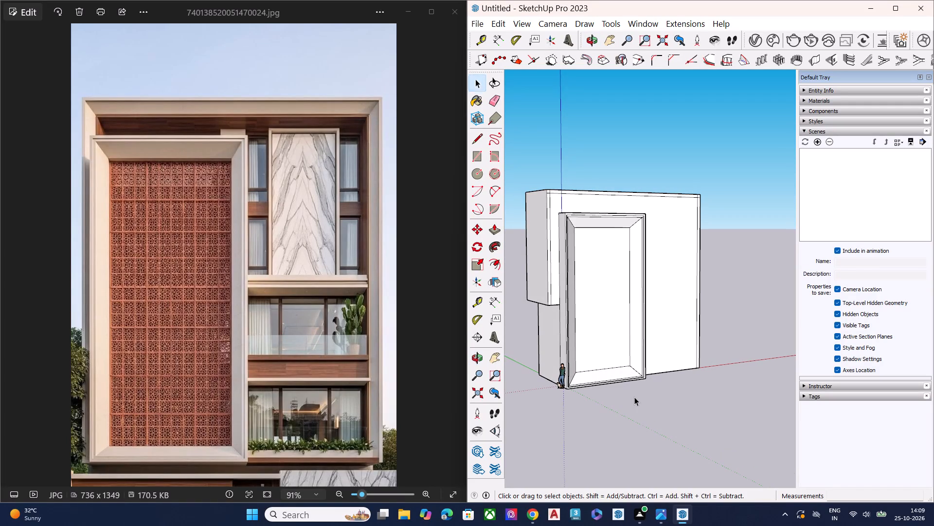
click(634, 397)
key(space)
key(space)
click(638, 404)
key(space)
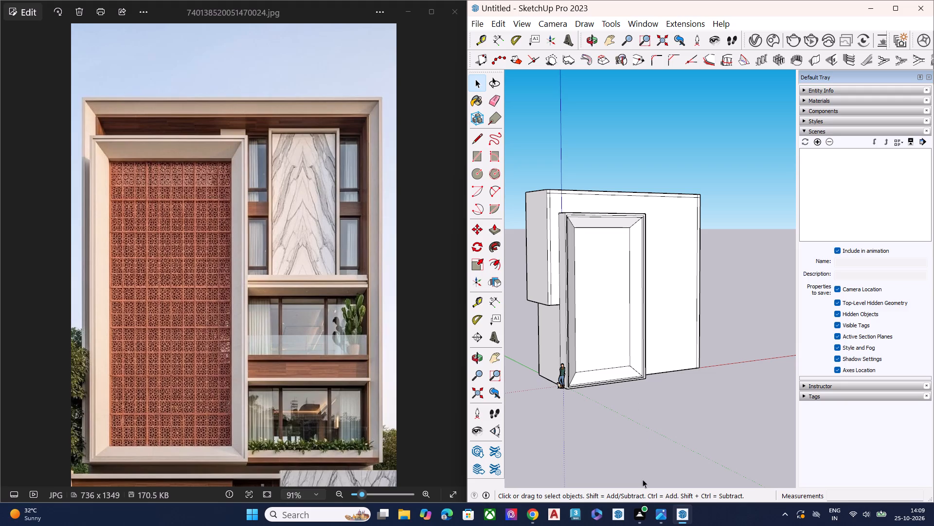
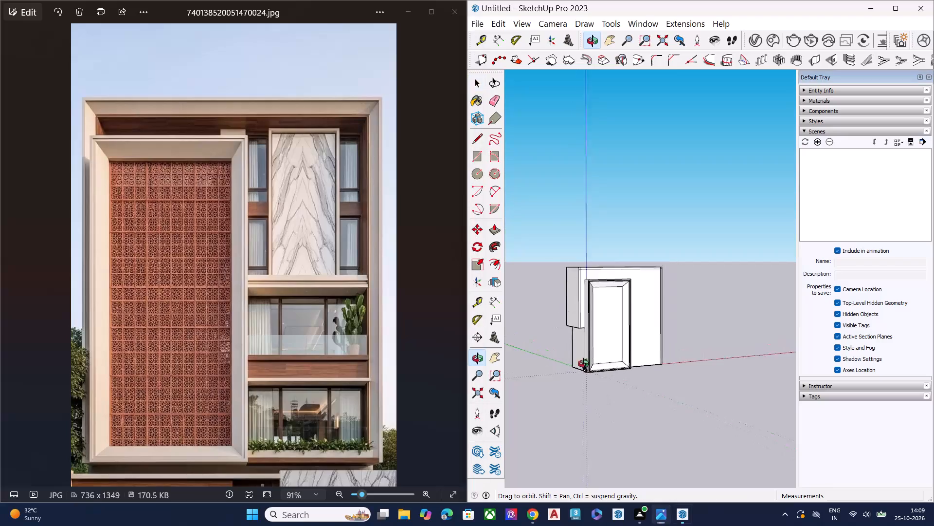
Draw a vertical line about 4' 2" long from the projecting panel's top edge, near its left corner, to the upper horizontal line.
middle_drag(583, 364, 558, 237)
scroll(575, 256, up, 3)
scroll(621, 285, down, 1)
scroll(626, 291, up, 3)
middle_drag(676, 371, 603, 454)
scroll(650, 334, up, 3)
scroll(657, 325, down, 1)
scroll(657, 325, up, 3)
scroll(657, 325, down, 1)
scroll(657, 325, up, 2)
middle_drag(686, 354, 663, 391)
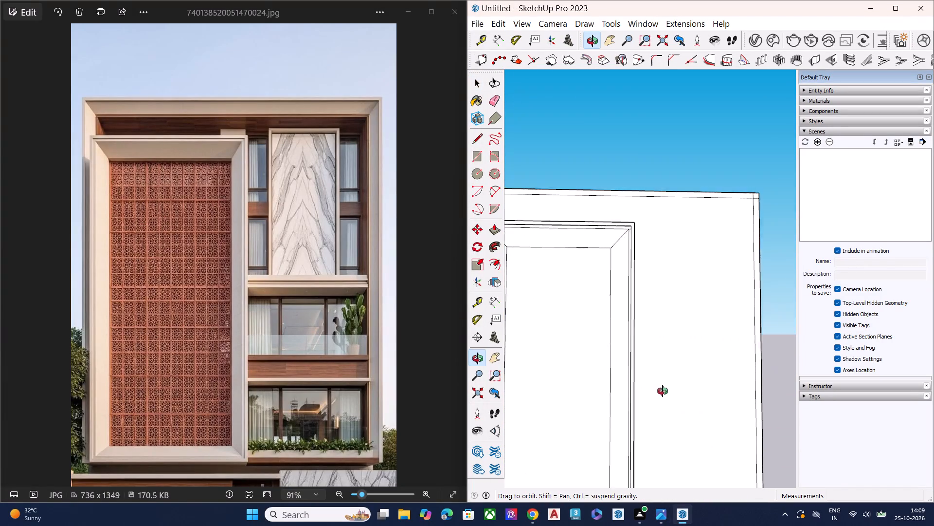
middle_drag(663, 391, 648, 425)
scroll(648, 425, down, 1)
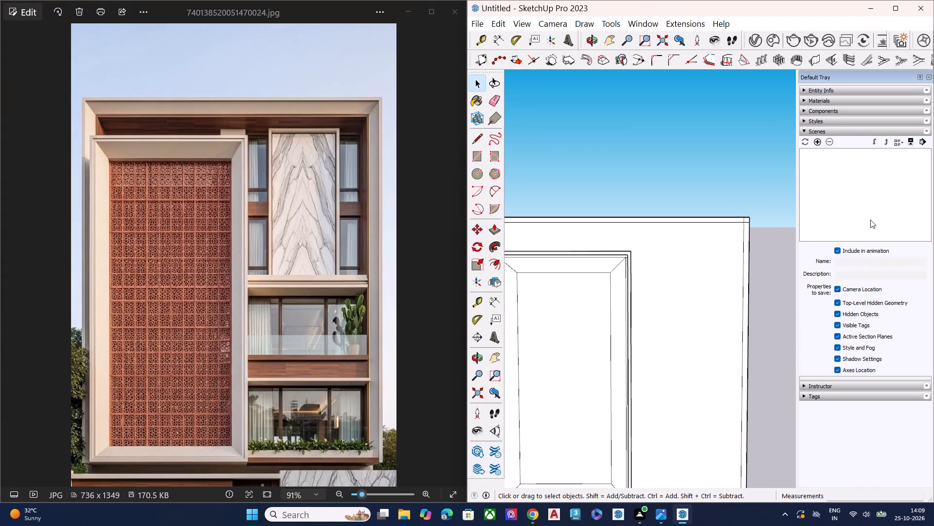
scroll(813, 220, down, 5)
middle_drag(689, 248, 689, 269)
scroll(575, 248, up, 2)
scroll(571, 251, down, 1)
scroll(569, 253, up, 4)
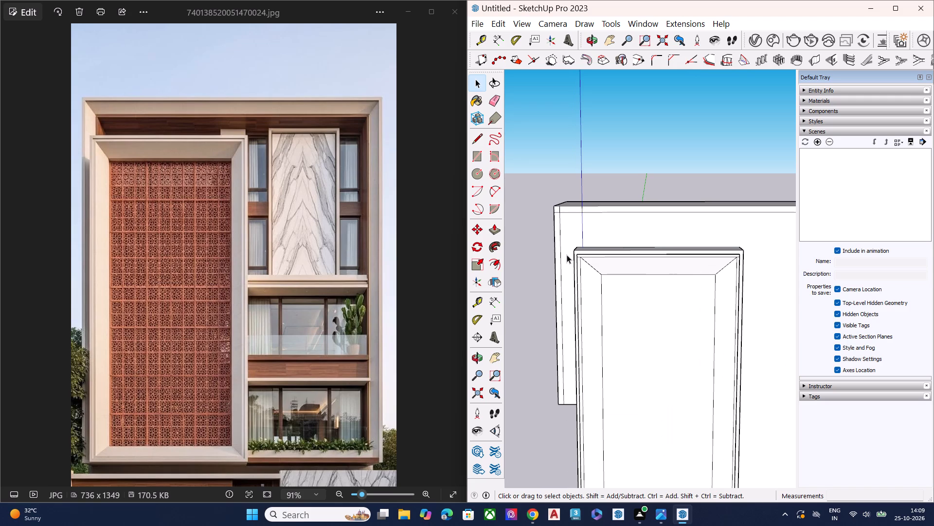
key(l)
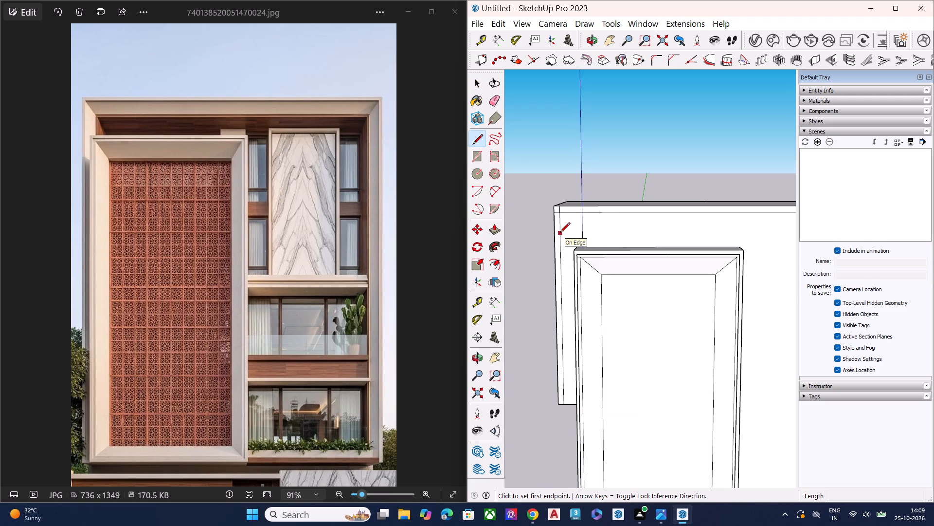
scroll(560, 233, down, 3)
middle_drag(560, 233, 562, 215)
scroll(562, 215, up, 1)
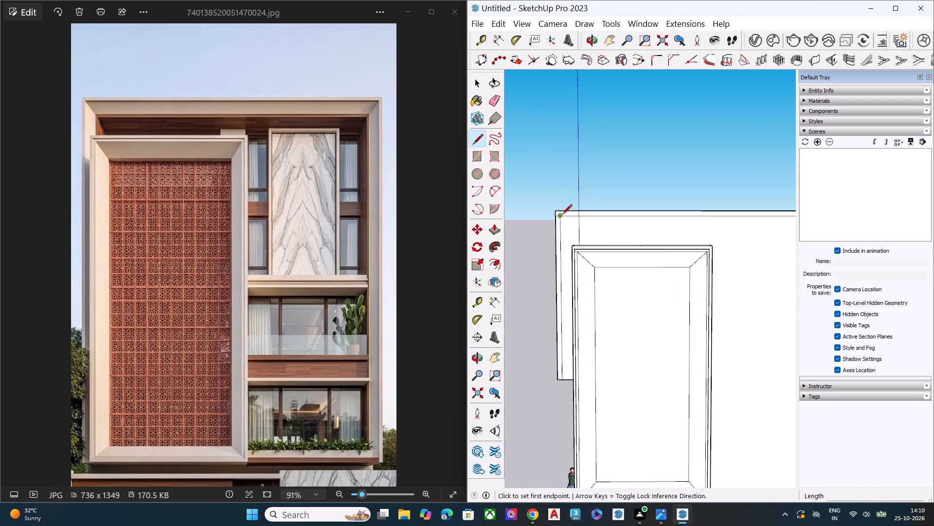
scroll(562, 215, up, 5)
scroll(578, 256, up, 1)
scroll(578, 256, down, 1)
scroll(578, 256, up, 6)
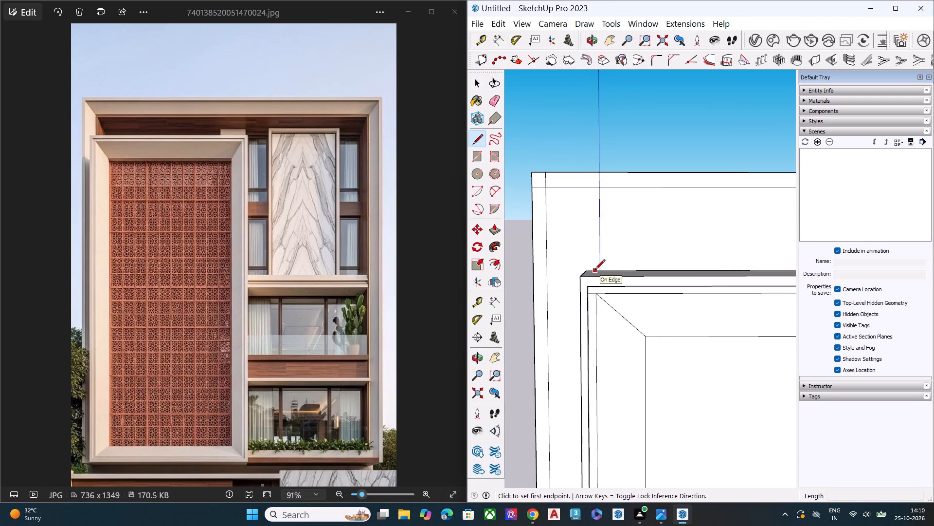
click(597, 270)
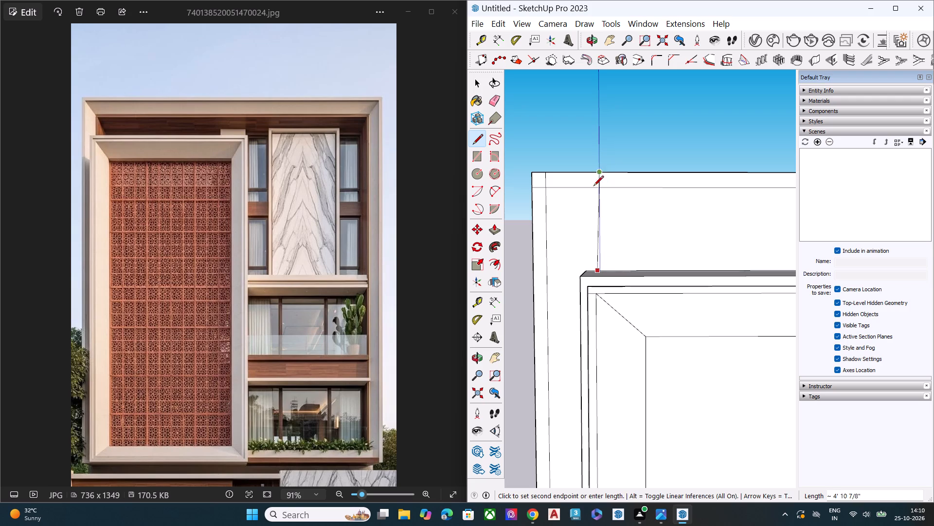
click(592, 190)
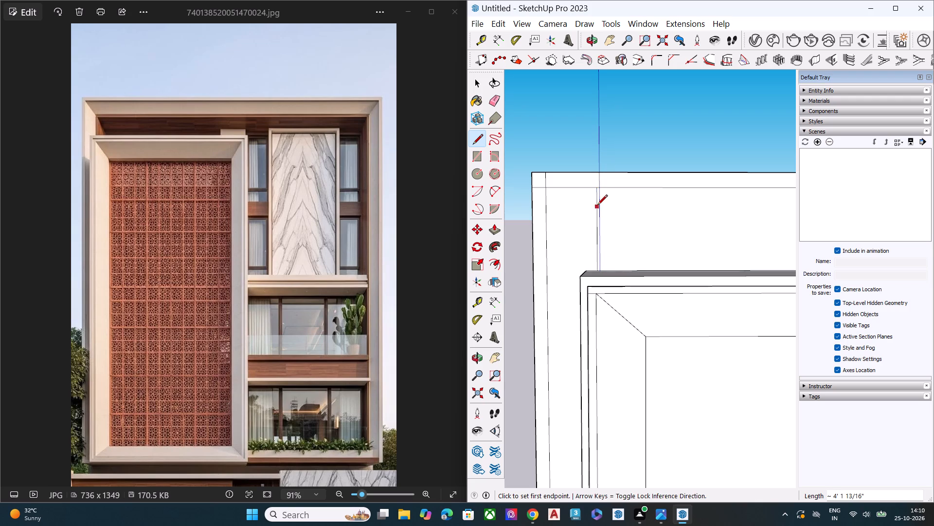
Draw a horizontal line about 38' long above the projecting panel, connecting the front face's two inset side lines.
scroll(588, 200, up, 2)
scroll(506, 197, down, 19)
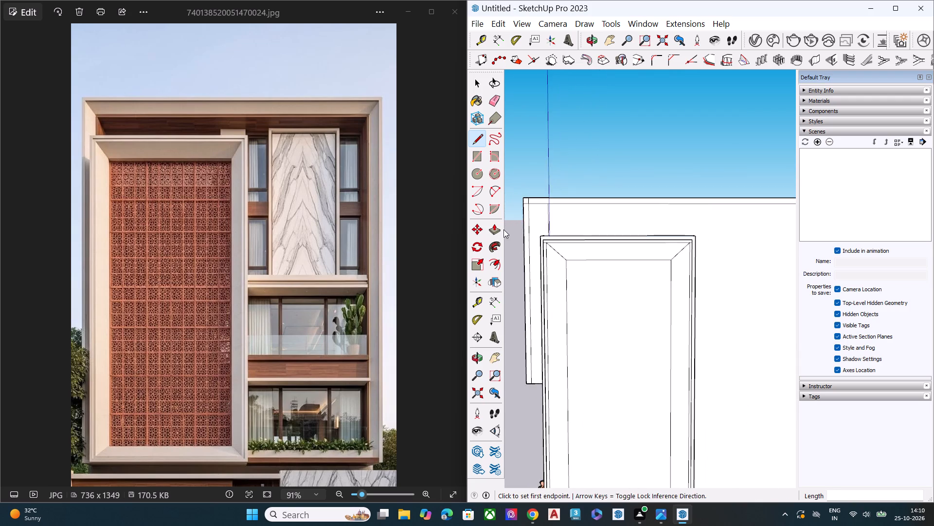
scroll(503, 229, down, 4)
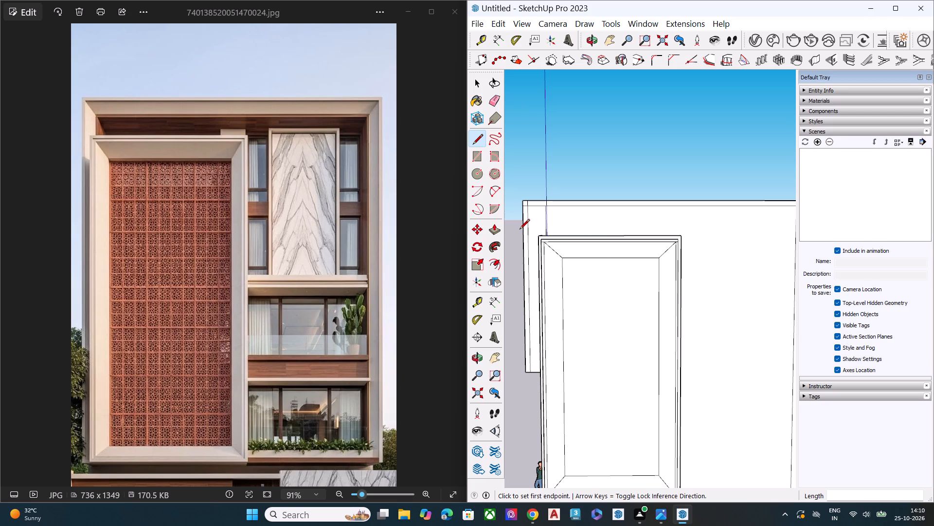
scroll(605, 272, down, 7)
drag(514, 308, 648, 325)
middle_drag(650, 312, 643, 278)
scroll(704, 253, up, 5)
scroll(725, 239, down, 1)
scroll(725, 239, up, 5)
key(space)
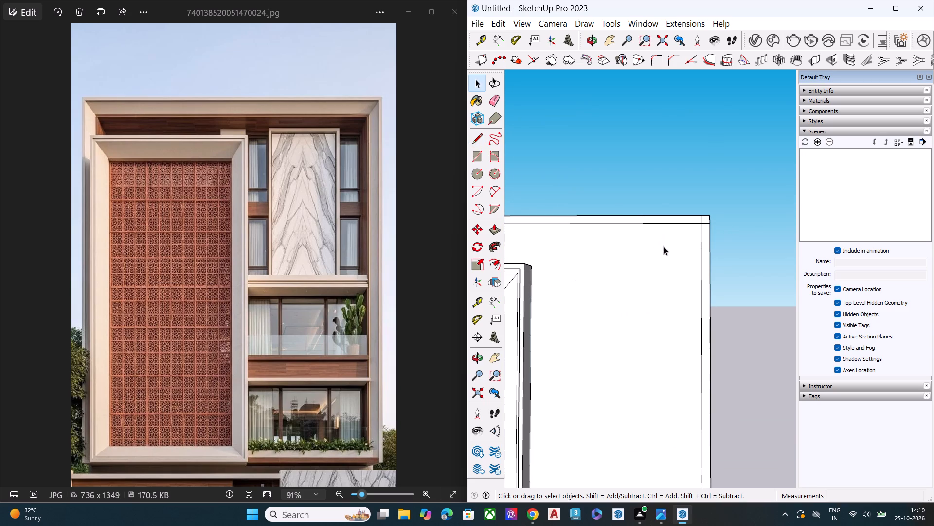
scroll(664, 246, down, 1)
scroll(665, 246, up, 2)
scroll(667, 249, down, 7)
middle_drag(549, 267, 487, 316)
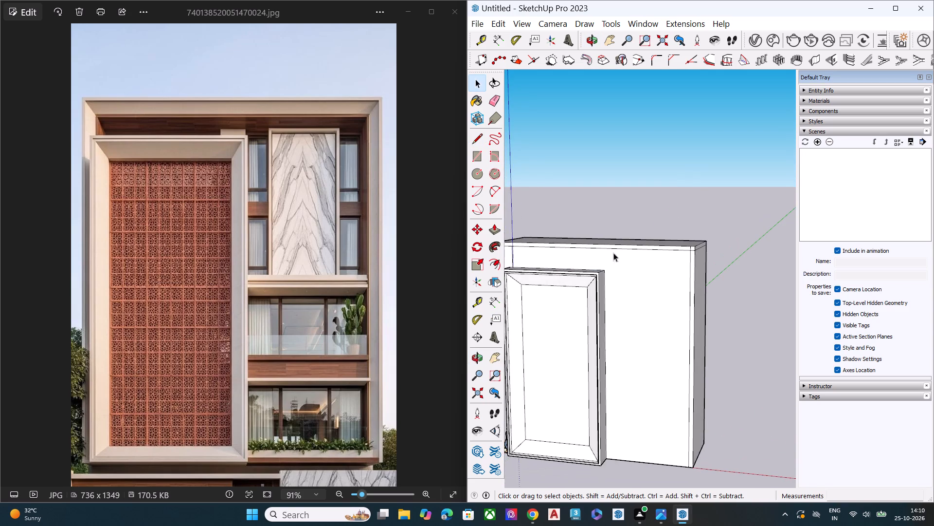
scroll(737, 245, down, 1)
scroll(738, 246, up, 1)
scroll(739, 246, down, 6)
scroll(676, 233, up, 3)
scroll(683, 255, down, 3)
scroll(686, 261, up, 3)
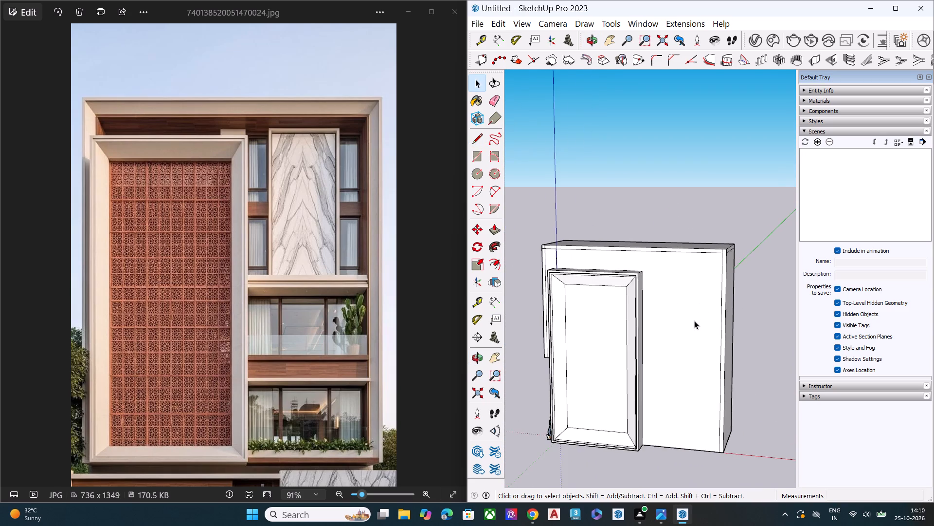
middle_drag(694, 322, 713, 313)
key(l)
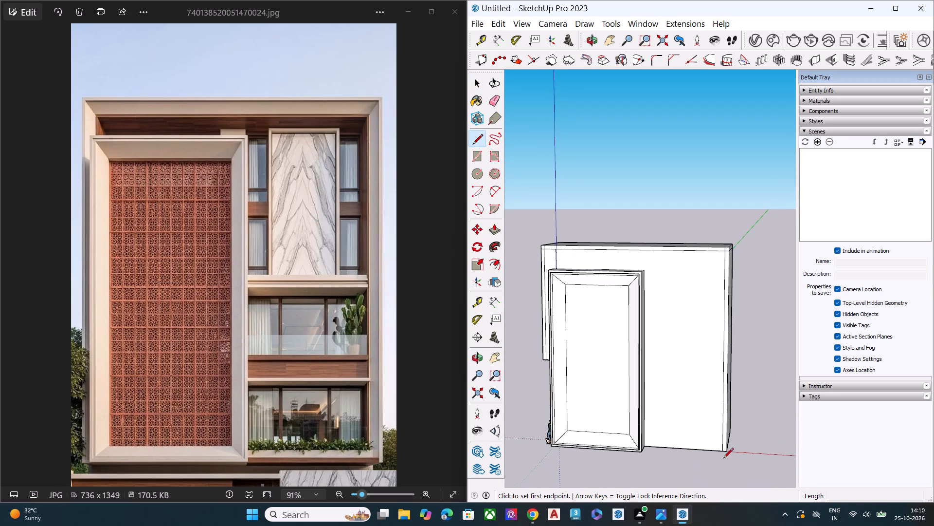
middle_drag(710, 440, 726, 413)
scroll(726, 413, up, 2)
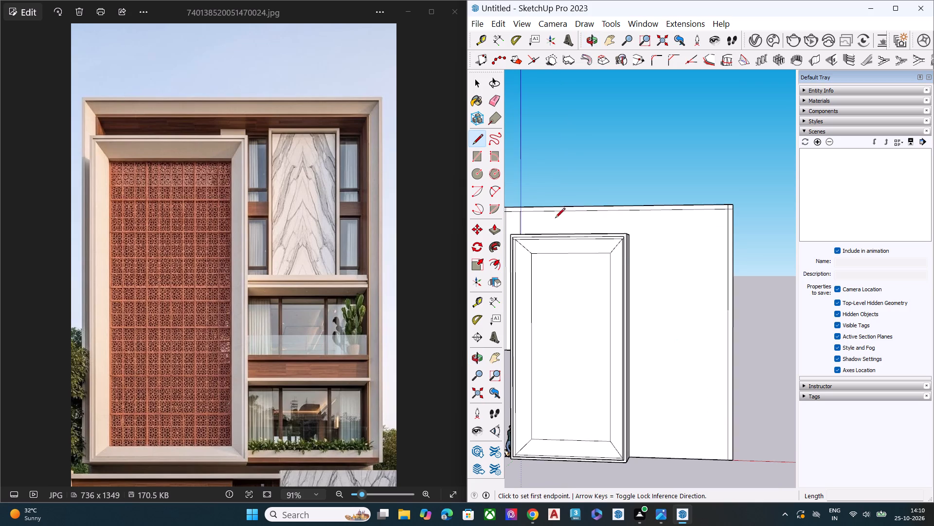
scroll(697, 263, down, 4)
scroll(553, 243, up, 13)
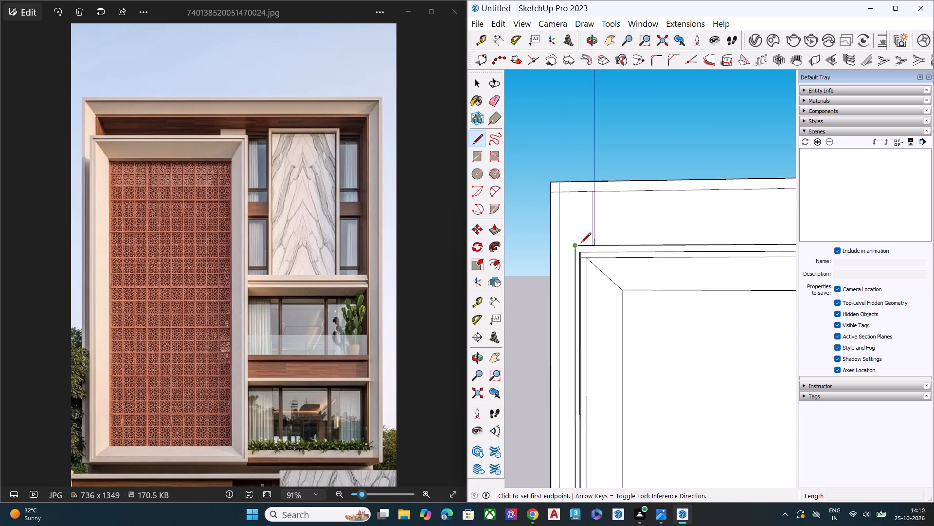
scroll(581, 244, up, 3)
click(557, 214)
scroll(521, 234, down, 4)
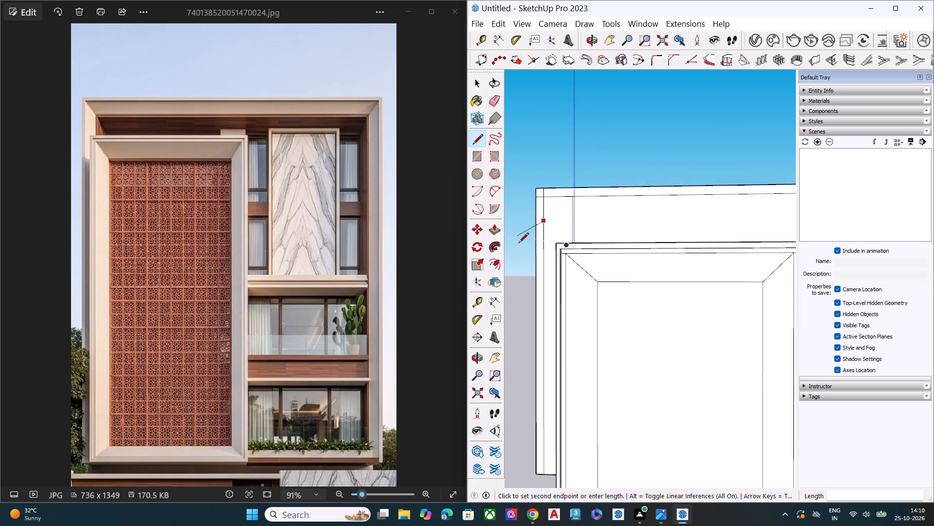
scroll(519, 244, down, 12)
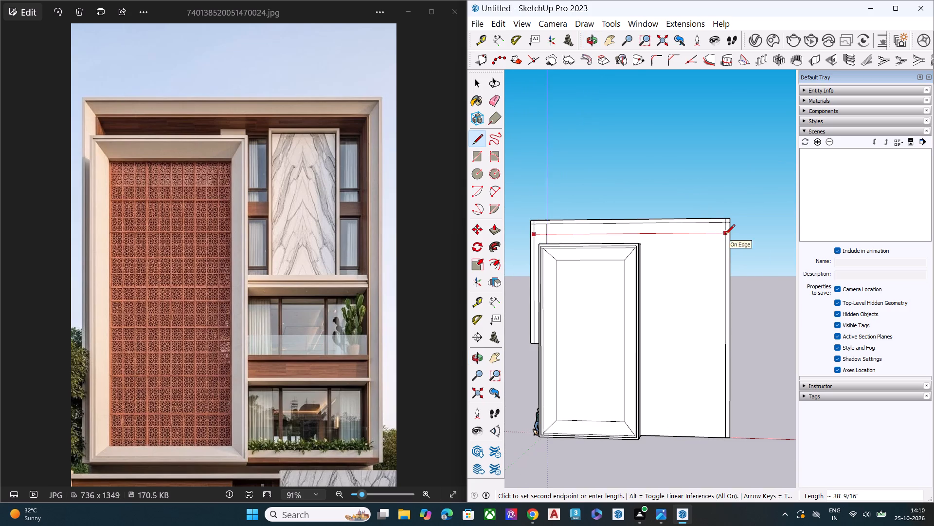
click(725, 235)
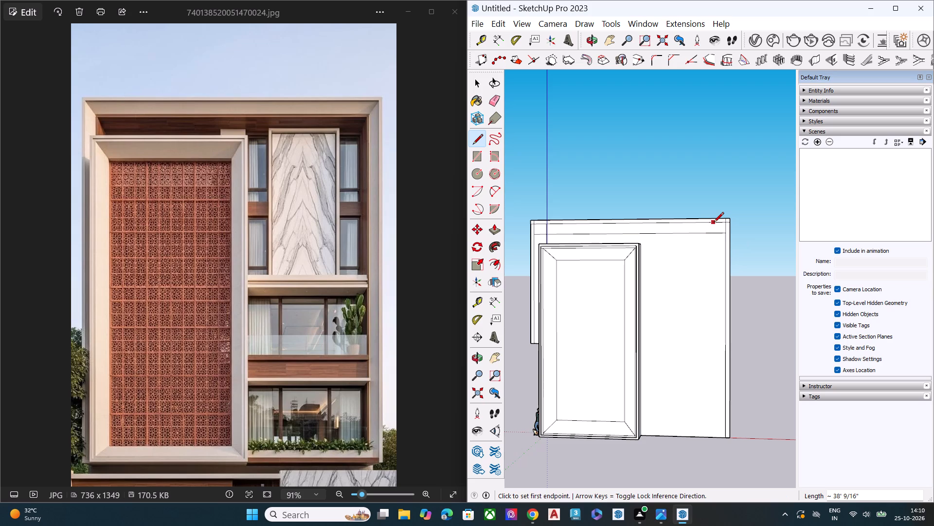
Draw a vertical line near the front face's right side, from the upper inset line down to the bottom edge.
click(713, 224)
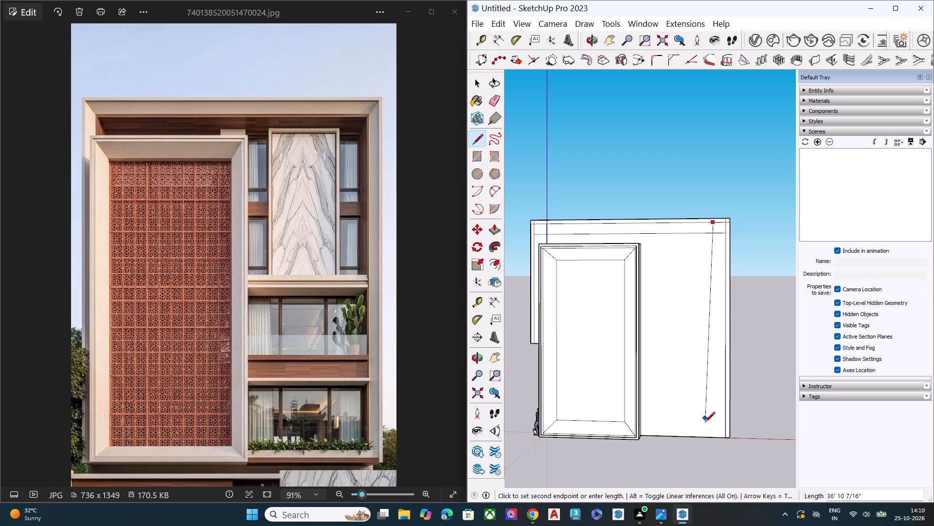
click(715, 440)
key(space)
Draw a diagonal in the front face's upper right corner, from the new lines' intersection to the inset border's corner.
scroll(722, 234, up, 6)
scroll(724, 231, down, 1)
scroll(724, 231, up, 7)
key(l)
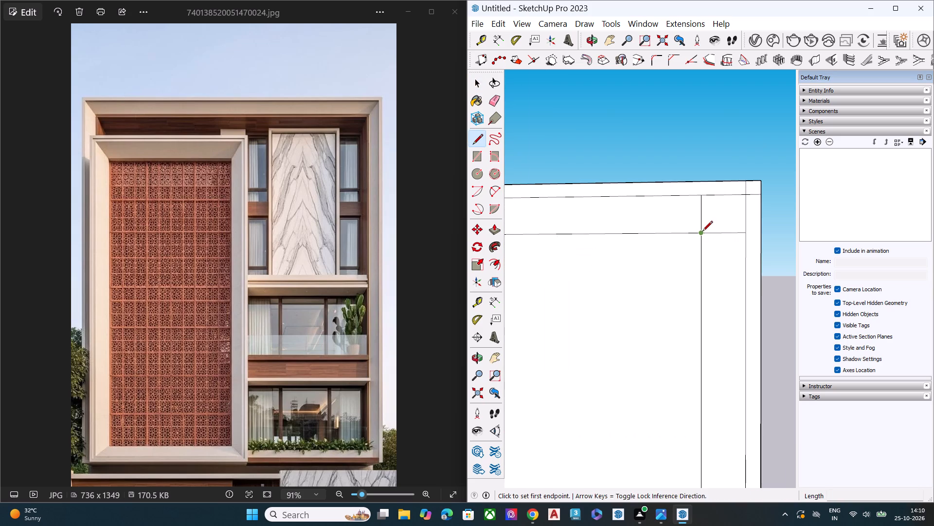
click(701, 233)
click(745, 199)
key(space)
Draw a matching diagonal in the upper left corner, from the vertical and lower horizontal lines' intersection to the inset border's corner.
scroll(753, 203, down, 3)
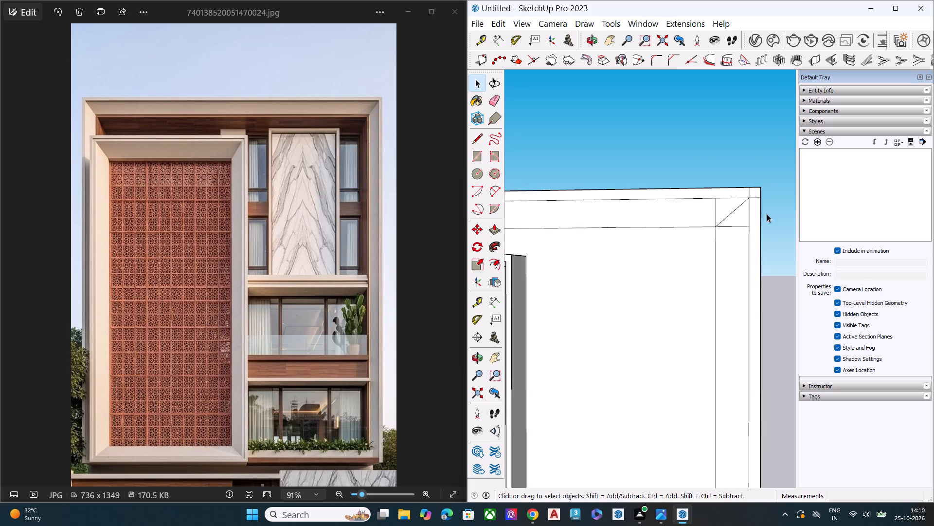
scroll(767, 214, down, 12)
middle_drag(609, 210, 674, 253)
scroll(664, 250, up, 7)
scroll(569, 228, down, 1)
scroll(569, 228, up, 6)
scroll(594, 219, down, 1)
scroll(594, 219, up, 2)
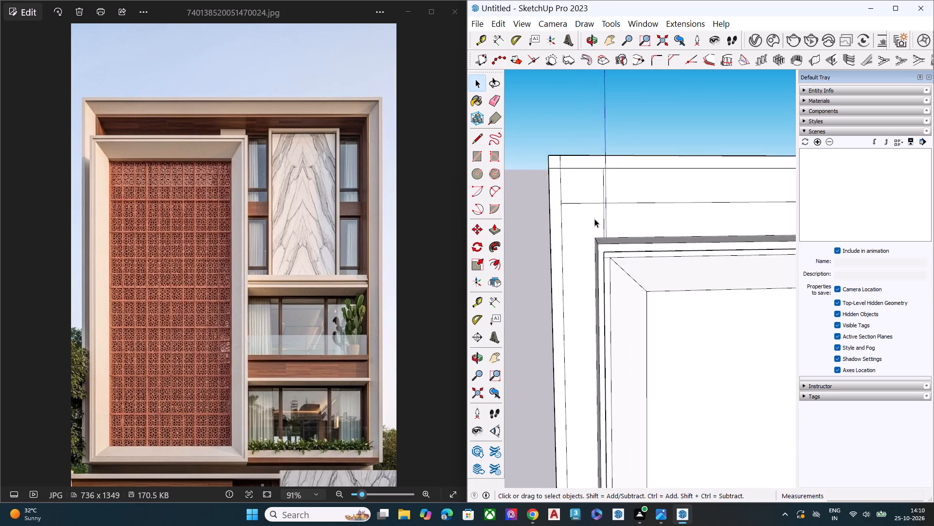
scroll(594, 219, up, 2)
key(l)
click(605, 201)
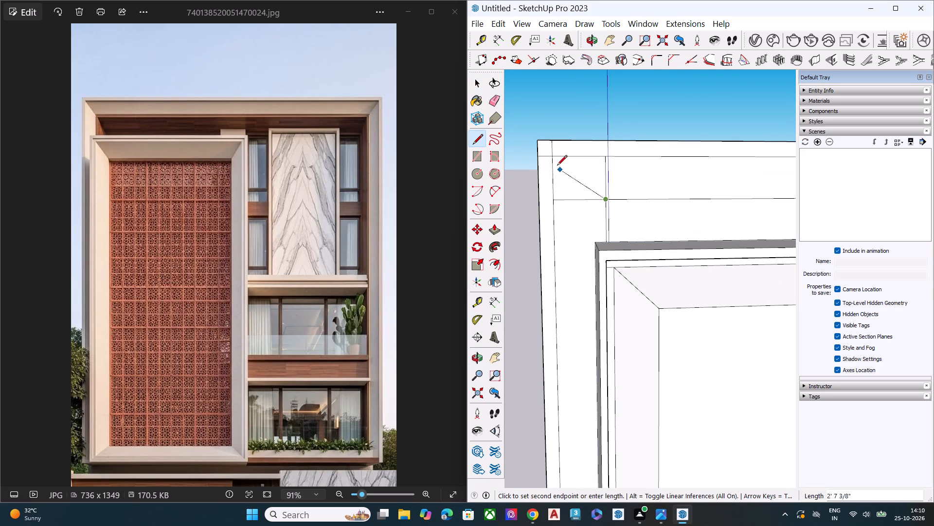
click(553, 159)
key(space)
Erase the short vertical segments crossing the top band beside the diagonals at both upper corners of the front face.
scroll(540, 180, down, 5)
middle_drag(635, 188, 337, 219)
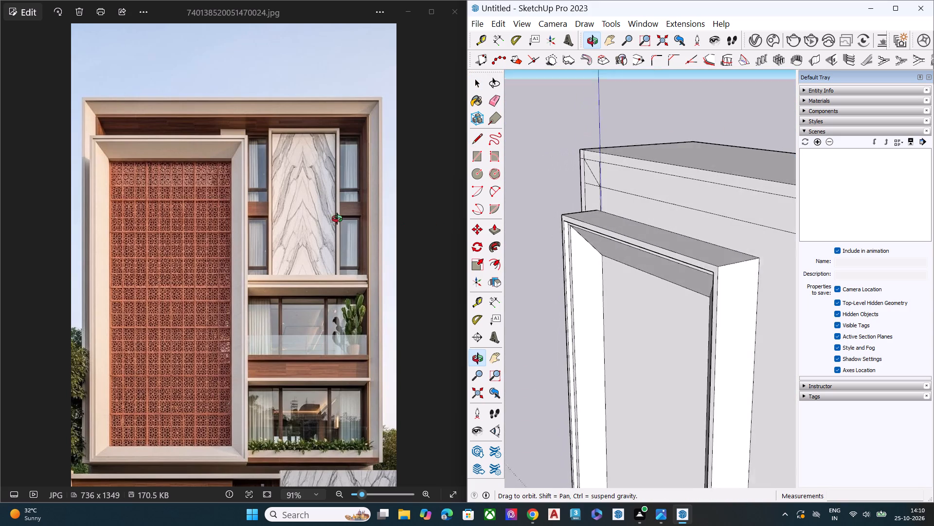
middle_drag(337, 219, 335, 217)
scroll(431, 165, down, 8)
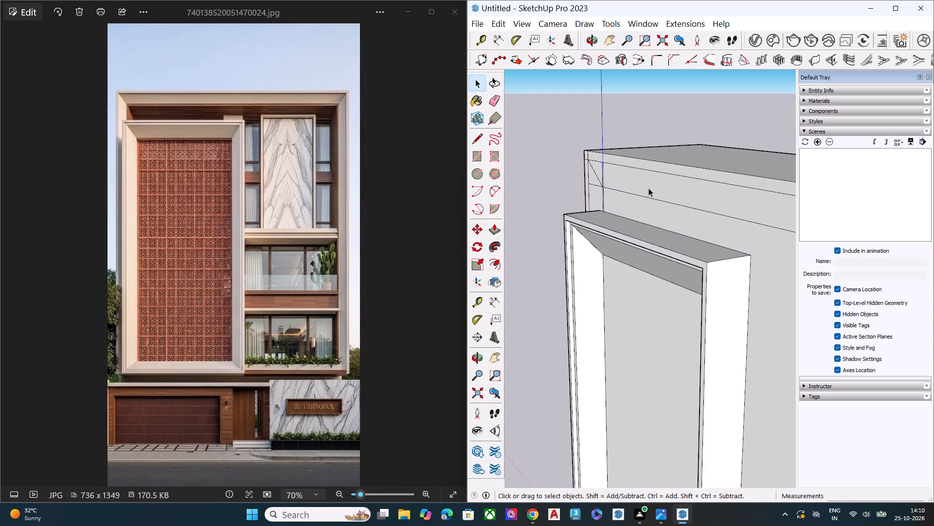
double_click(648, 188)
scroll(539, 177, down, 5)
middle_drag(597, 181, 637, 179)
scroll(592, 173, up, 7)
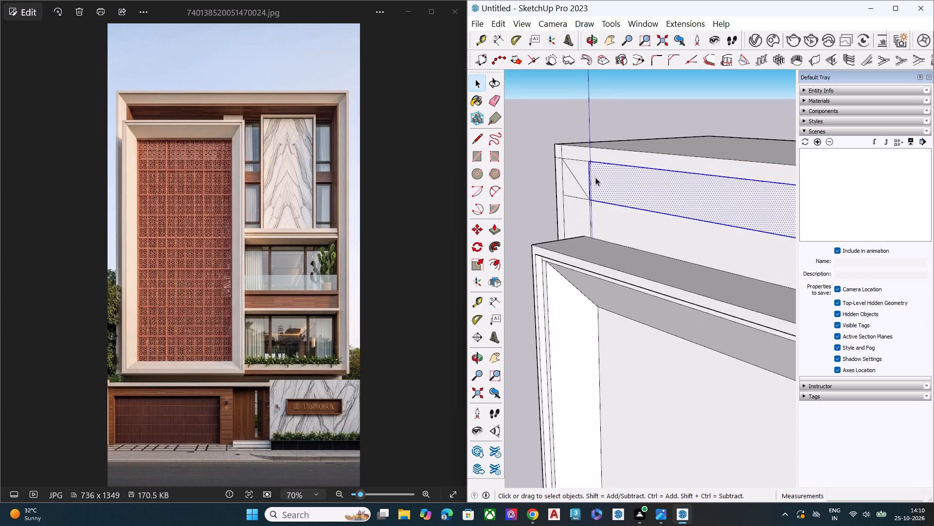
click(590, 181)
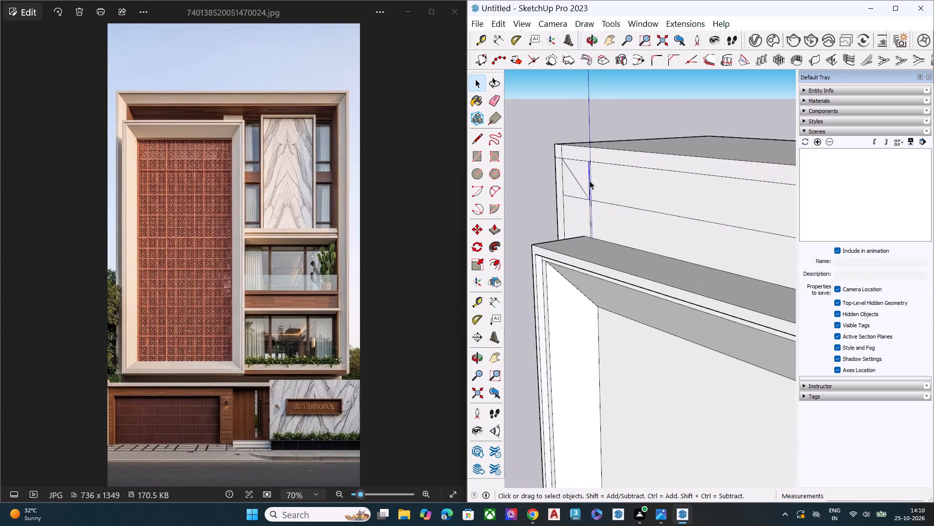
key(Delete)
scroll(556, 182, down, 12)
middle_drag(651, 244, 668, 236)
scroll(717, 217, up, 6)
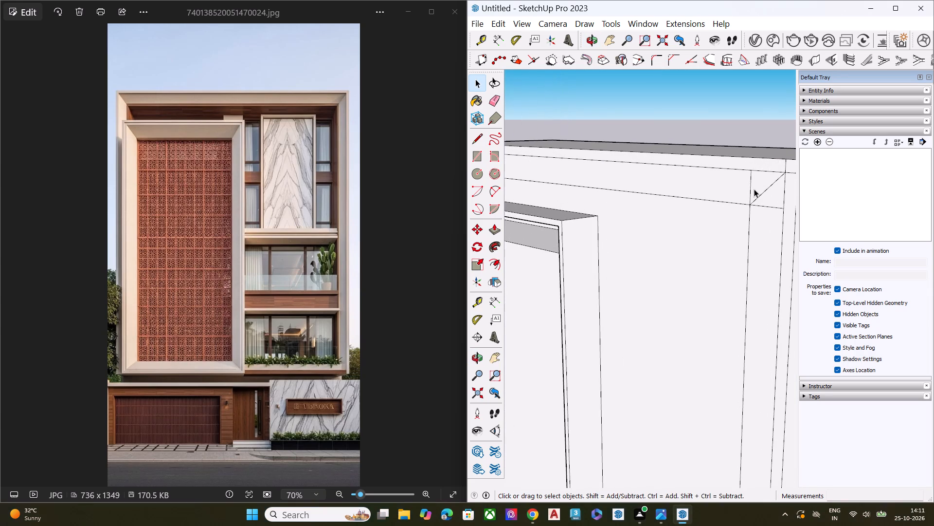
click(749, 187)
key(Delete)
scroll(736, 109, down, 1)
click(736, 109)
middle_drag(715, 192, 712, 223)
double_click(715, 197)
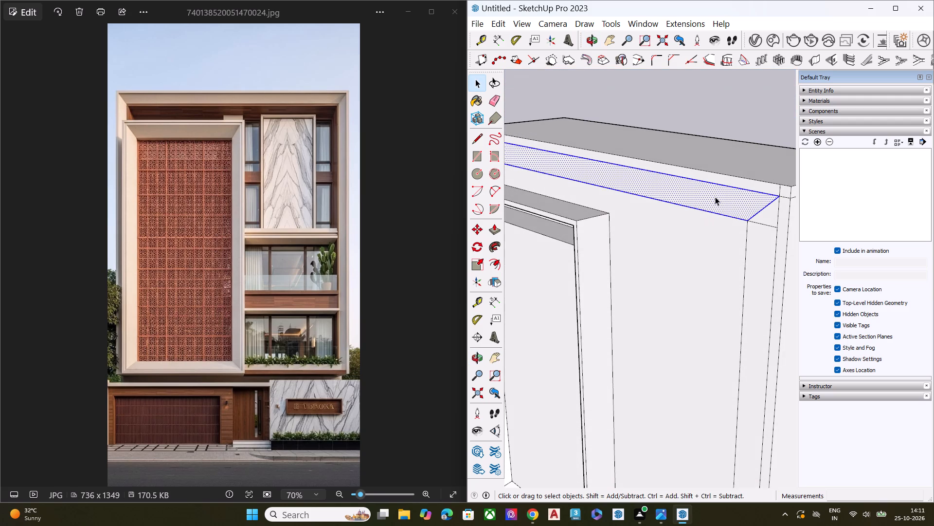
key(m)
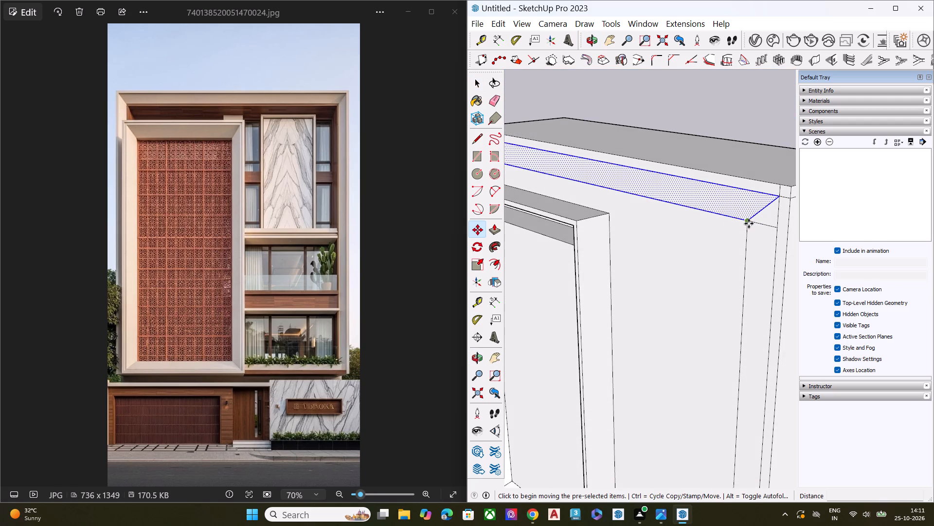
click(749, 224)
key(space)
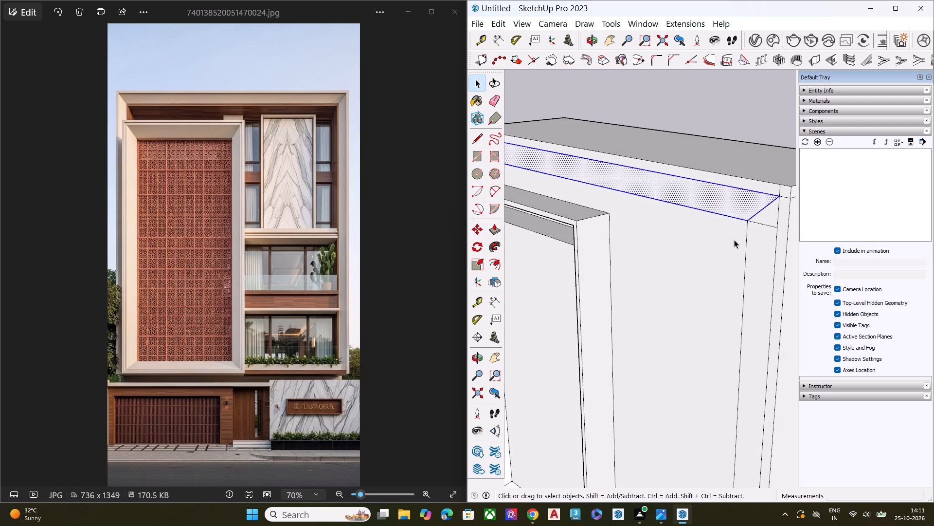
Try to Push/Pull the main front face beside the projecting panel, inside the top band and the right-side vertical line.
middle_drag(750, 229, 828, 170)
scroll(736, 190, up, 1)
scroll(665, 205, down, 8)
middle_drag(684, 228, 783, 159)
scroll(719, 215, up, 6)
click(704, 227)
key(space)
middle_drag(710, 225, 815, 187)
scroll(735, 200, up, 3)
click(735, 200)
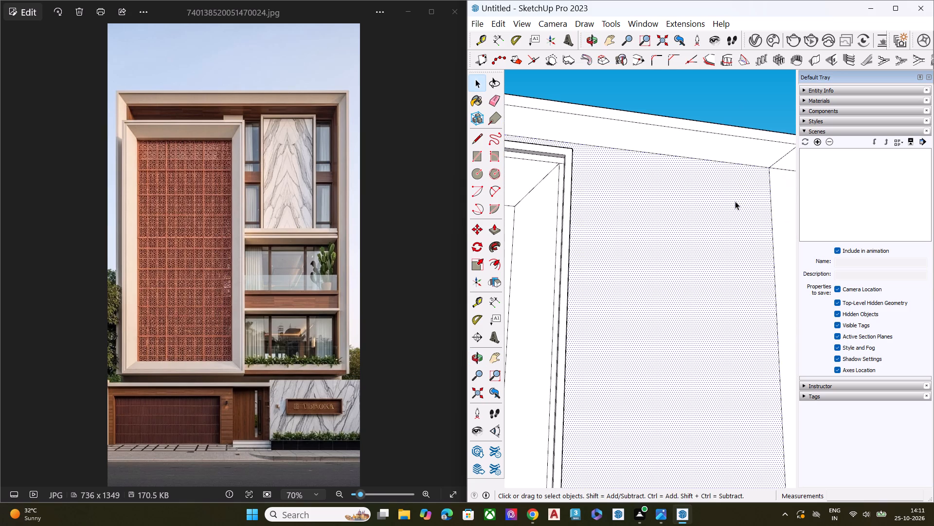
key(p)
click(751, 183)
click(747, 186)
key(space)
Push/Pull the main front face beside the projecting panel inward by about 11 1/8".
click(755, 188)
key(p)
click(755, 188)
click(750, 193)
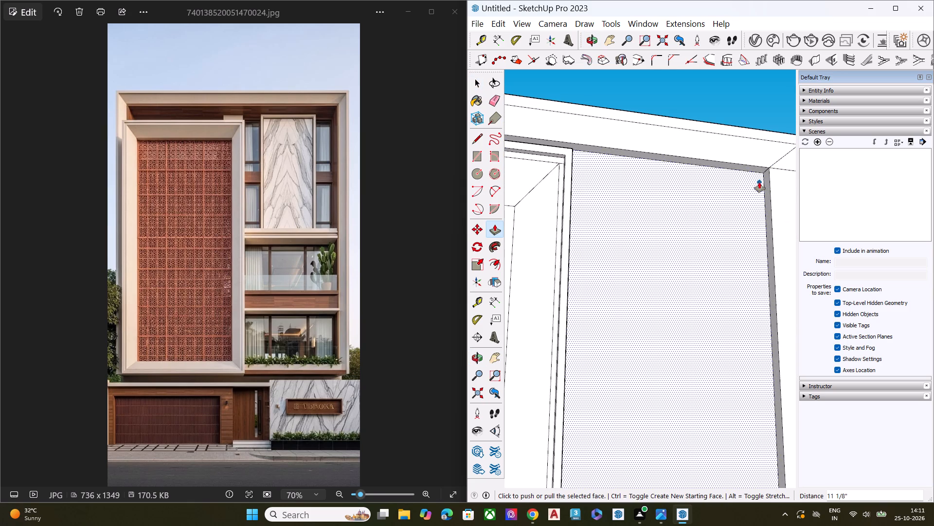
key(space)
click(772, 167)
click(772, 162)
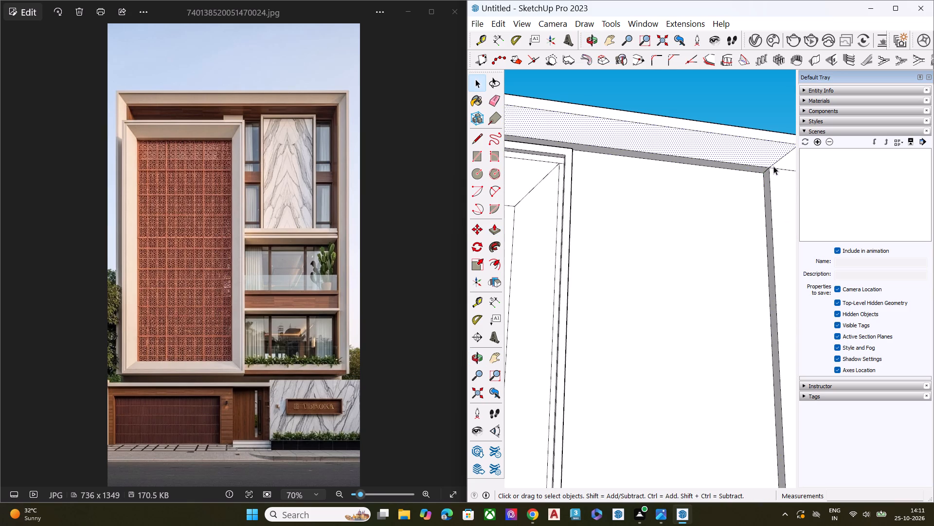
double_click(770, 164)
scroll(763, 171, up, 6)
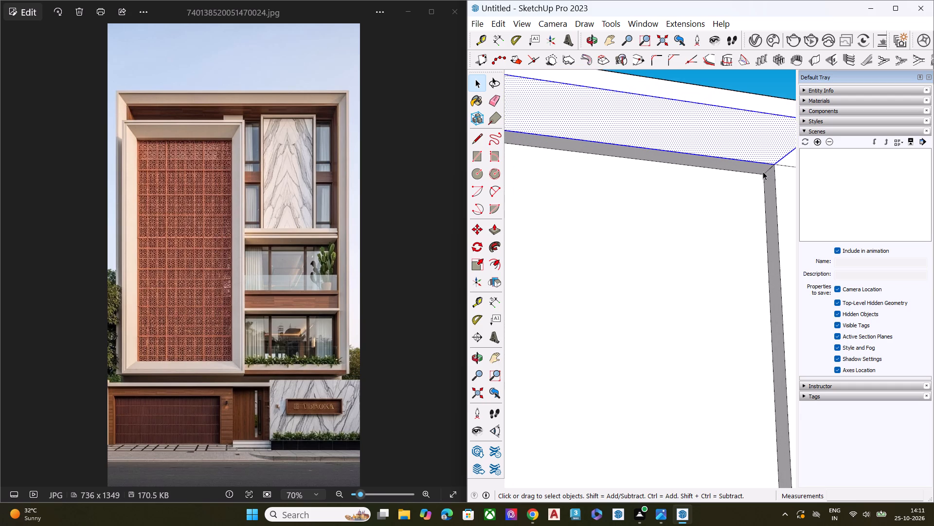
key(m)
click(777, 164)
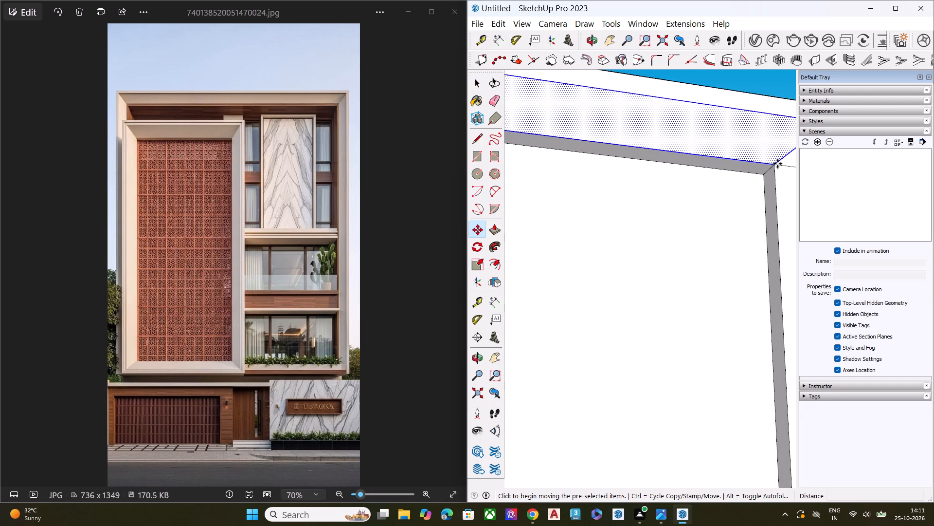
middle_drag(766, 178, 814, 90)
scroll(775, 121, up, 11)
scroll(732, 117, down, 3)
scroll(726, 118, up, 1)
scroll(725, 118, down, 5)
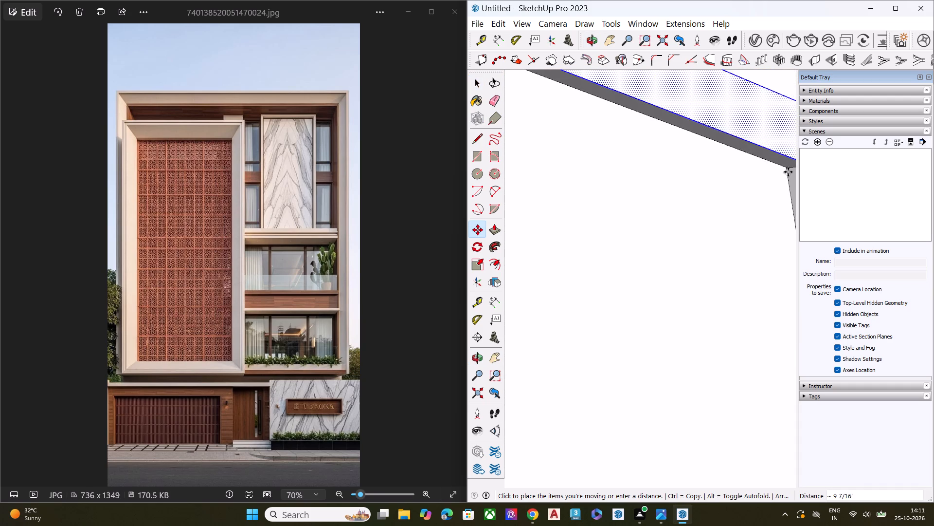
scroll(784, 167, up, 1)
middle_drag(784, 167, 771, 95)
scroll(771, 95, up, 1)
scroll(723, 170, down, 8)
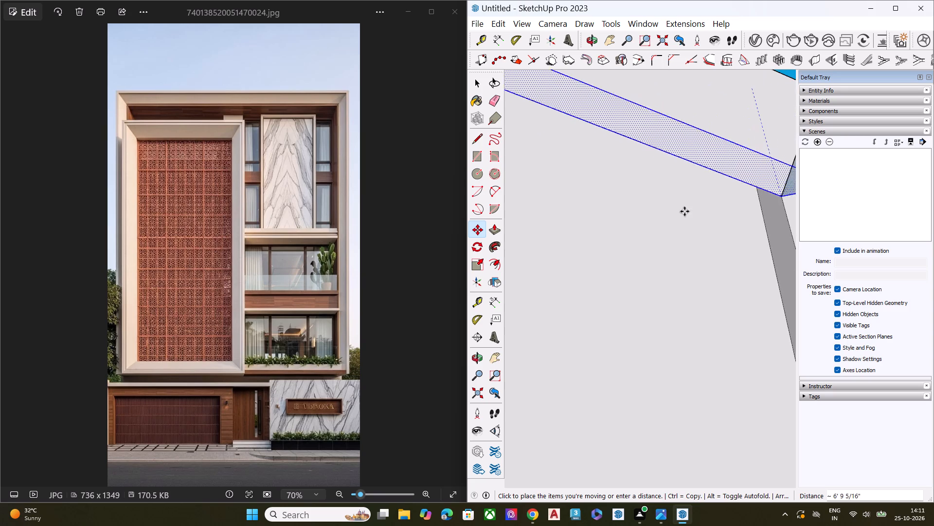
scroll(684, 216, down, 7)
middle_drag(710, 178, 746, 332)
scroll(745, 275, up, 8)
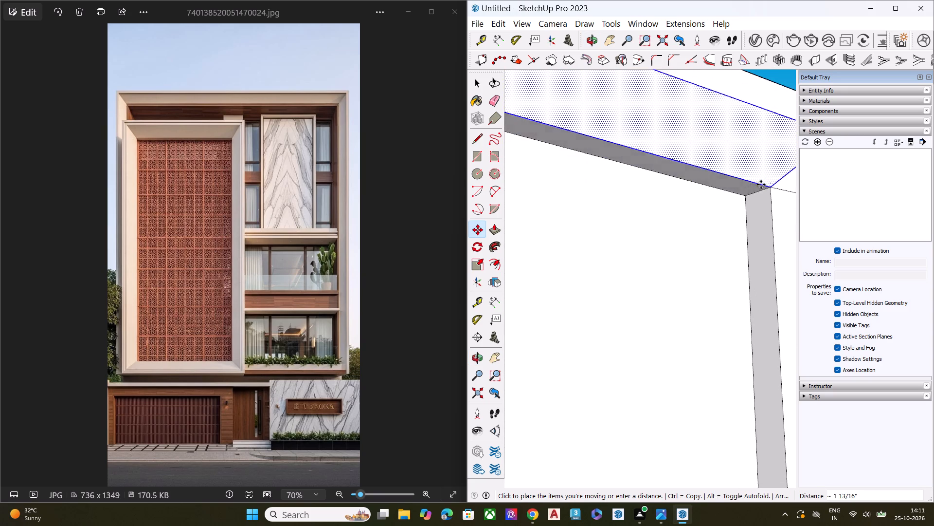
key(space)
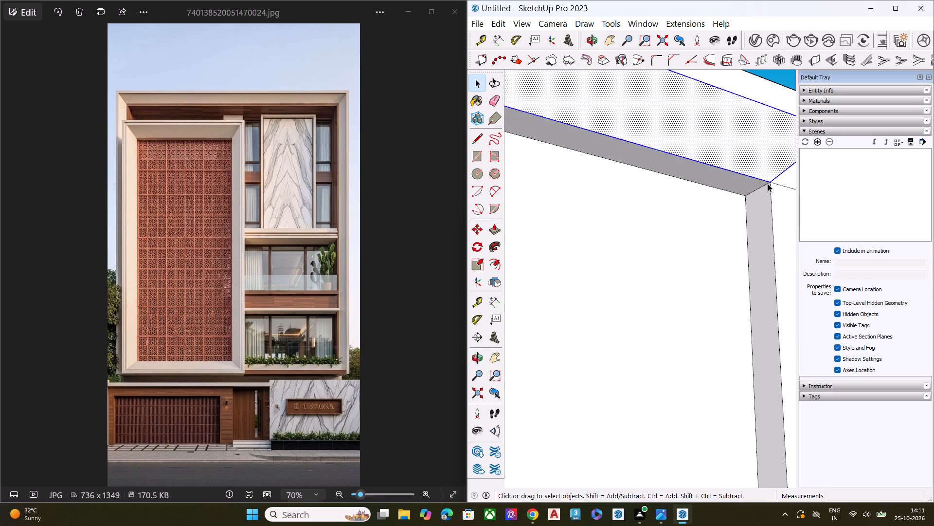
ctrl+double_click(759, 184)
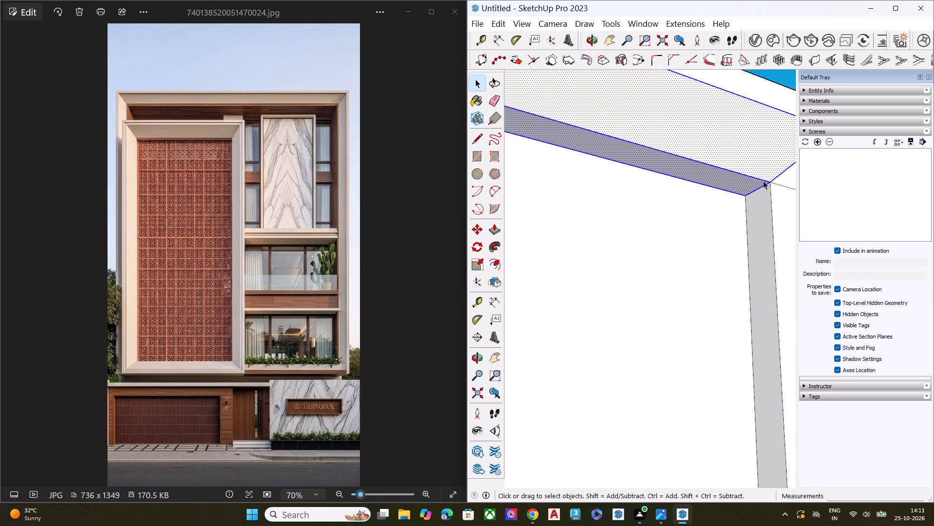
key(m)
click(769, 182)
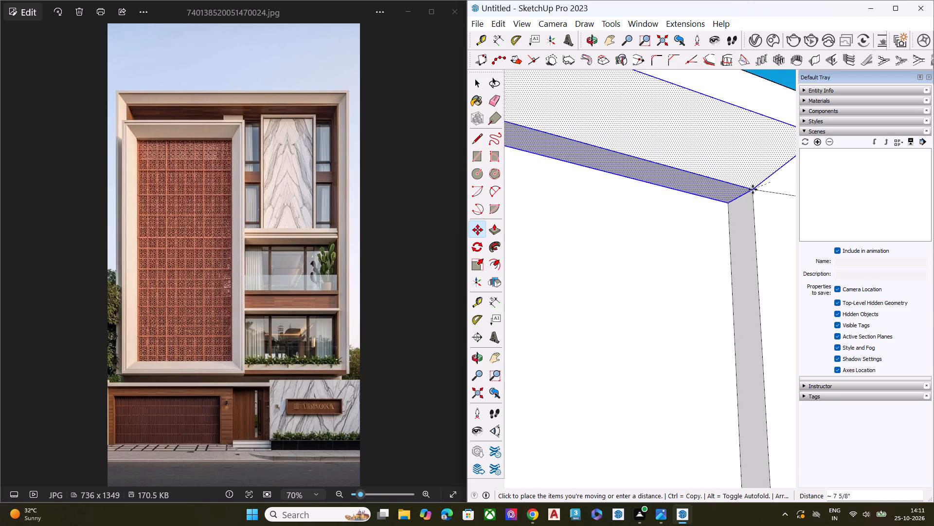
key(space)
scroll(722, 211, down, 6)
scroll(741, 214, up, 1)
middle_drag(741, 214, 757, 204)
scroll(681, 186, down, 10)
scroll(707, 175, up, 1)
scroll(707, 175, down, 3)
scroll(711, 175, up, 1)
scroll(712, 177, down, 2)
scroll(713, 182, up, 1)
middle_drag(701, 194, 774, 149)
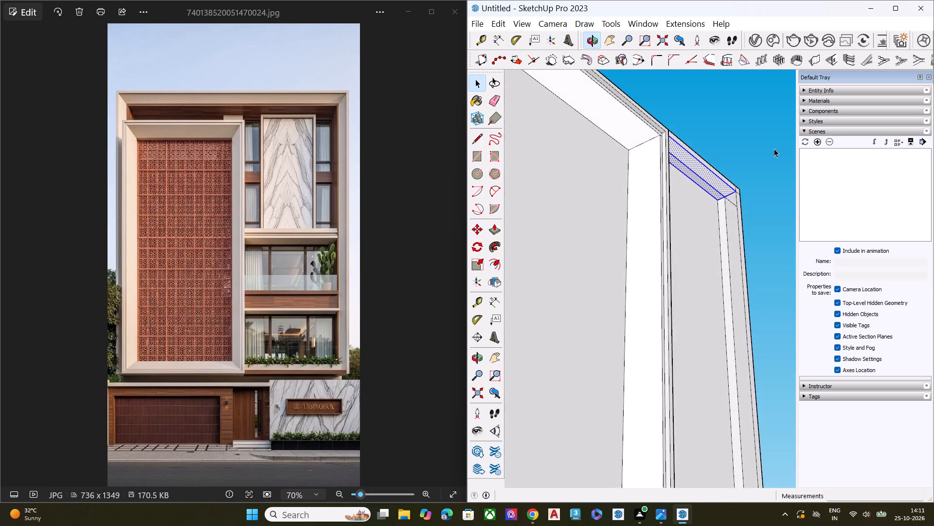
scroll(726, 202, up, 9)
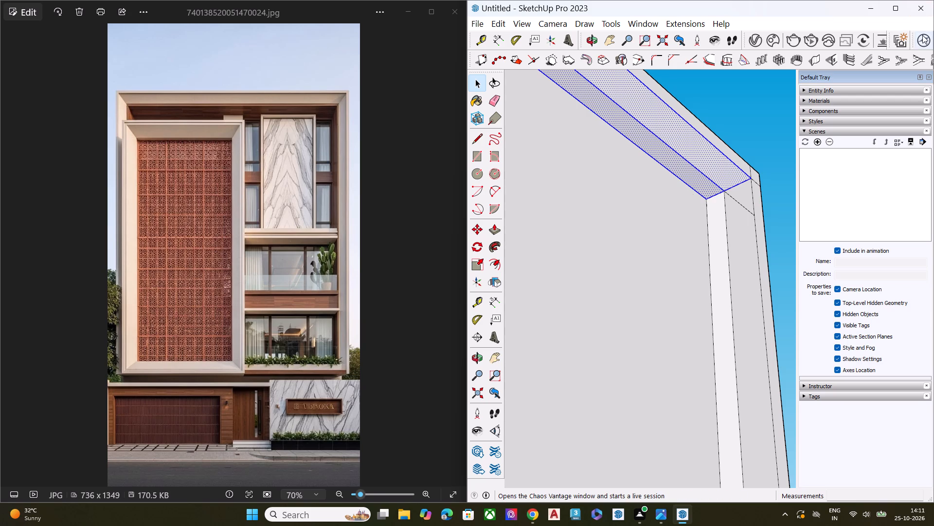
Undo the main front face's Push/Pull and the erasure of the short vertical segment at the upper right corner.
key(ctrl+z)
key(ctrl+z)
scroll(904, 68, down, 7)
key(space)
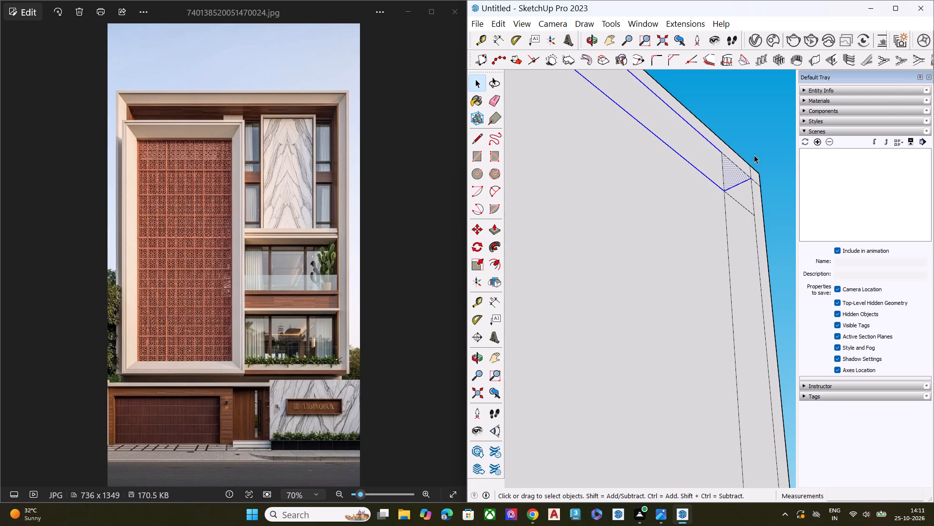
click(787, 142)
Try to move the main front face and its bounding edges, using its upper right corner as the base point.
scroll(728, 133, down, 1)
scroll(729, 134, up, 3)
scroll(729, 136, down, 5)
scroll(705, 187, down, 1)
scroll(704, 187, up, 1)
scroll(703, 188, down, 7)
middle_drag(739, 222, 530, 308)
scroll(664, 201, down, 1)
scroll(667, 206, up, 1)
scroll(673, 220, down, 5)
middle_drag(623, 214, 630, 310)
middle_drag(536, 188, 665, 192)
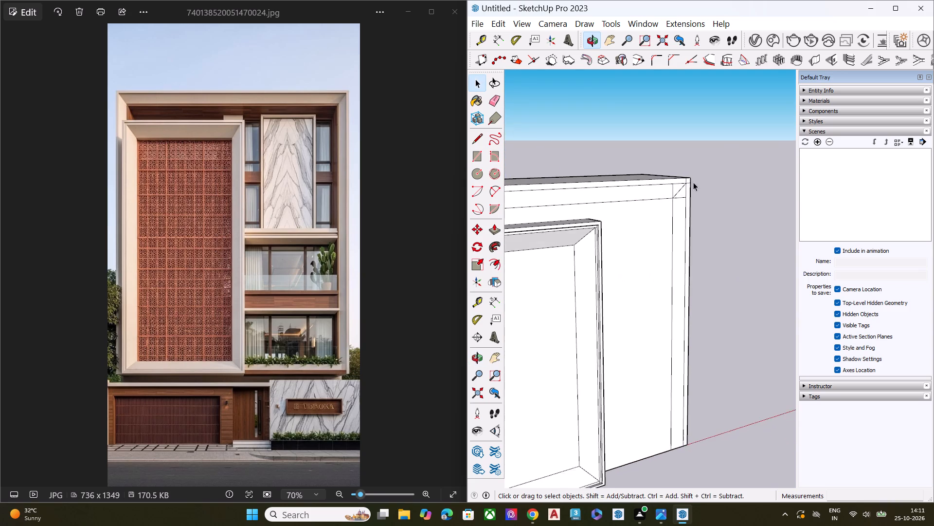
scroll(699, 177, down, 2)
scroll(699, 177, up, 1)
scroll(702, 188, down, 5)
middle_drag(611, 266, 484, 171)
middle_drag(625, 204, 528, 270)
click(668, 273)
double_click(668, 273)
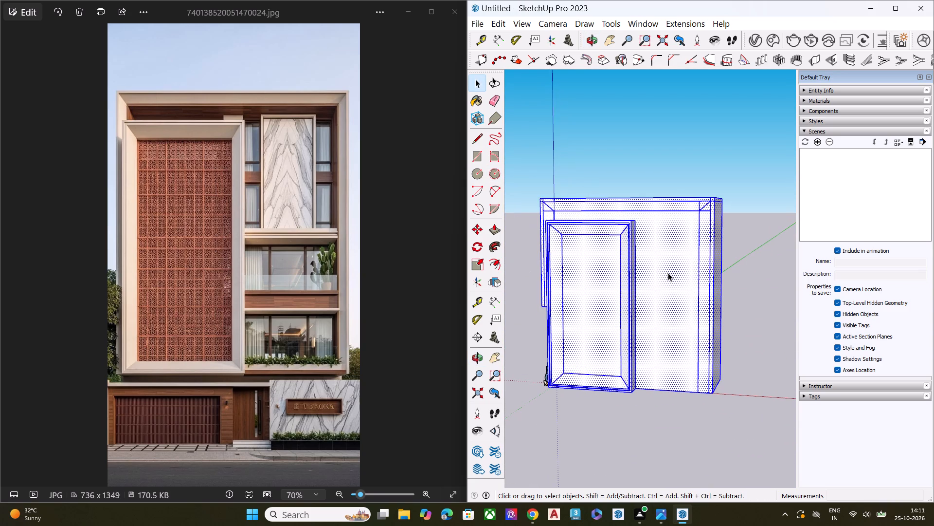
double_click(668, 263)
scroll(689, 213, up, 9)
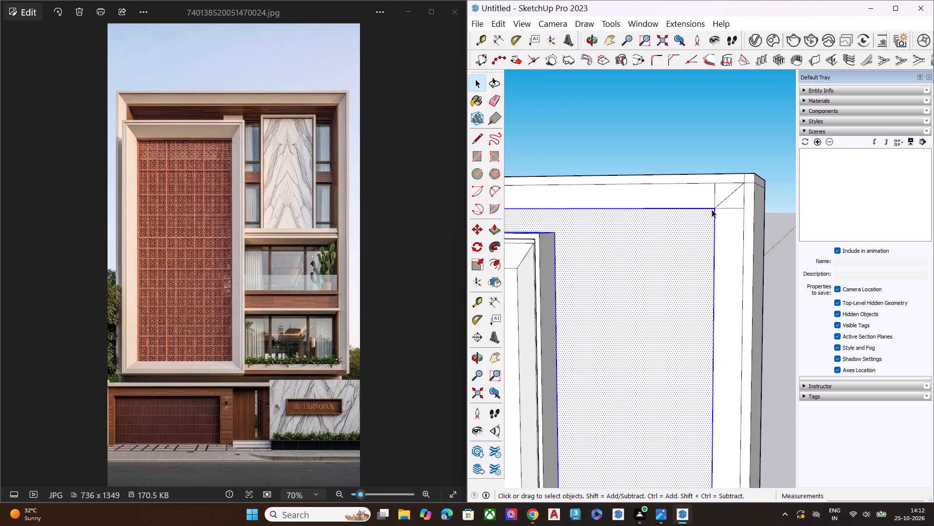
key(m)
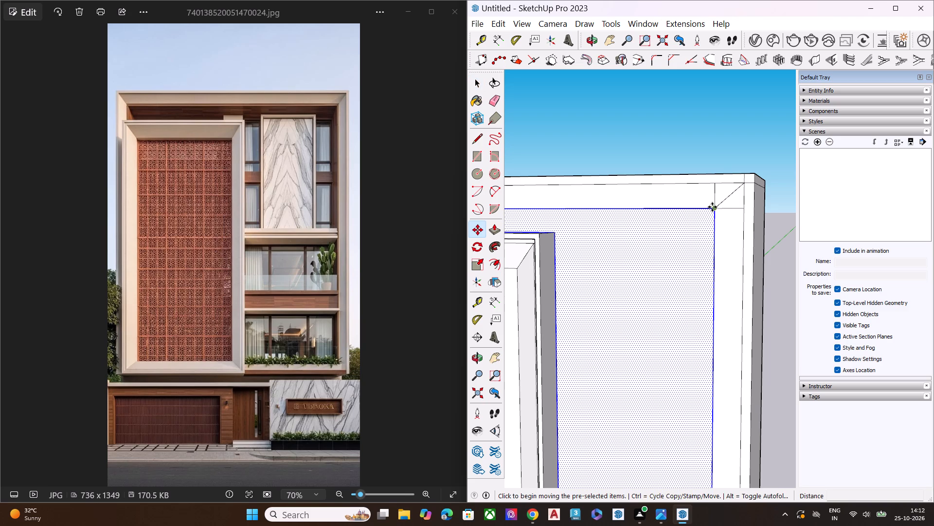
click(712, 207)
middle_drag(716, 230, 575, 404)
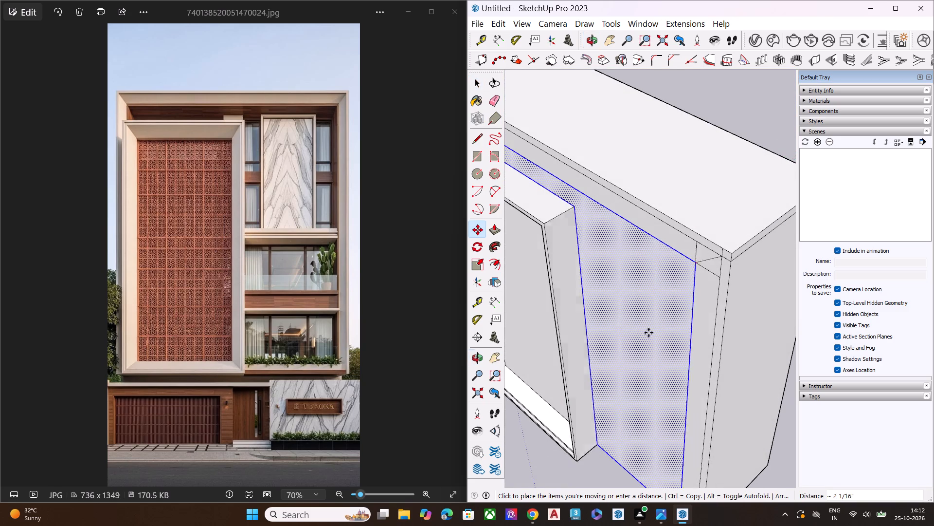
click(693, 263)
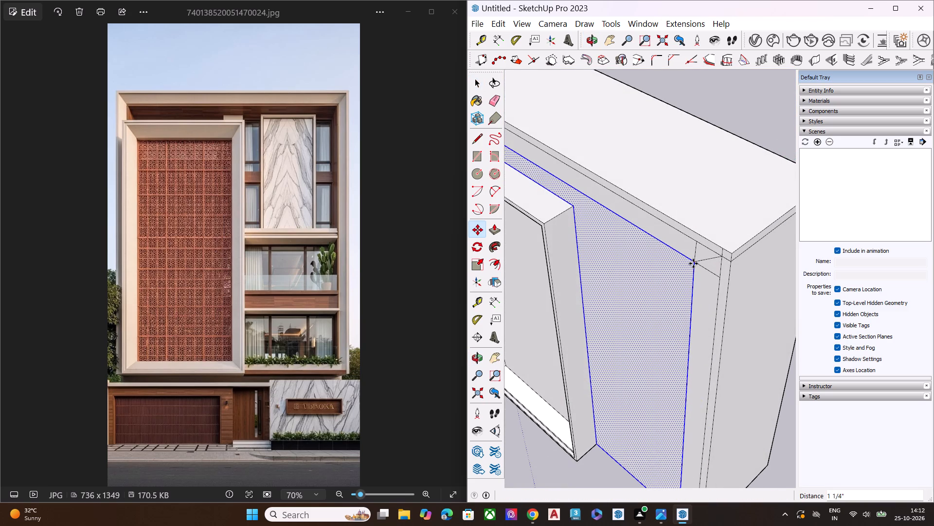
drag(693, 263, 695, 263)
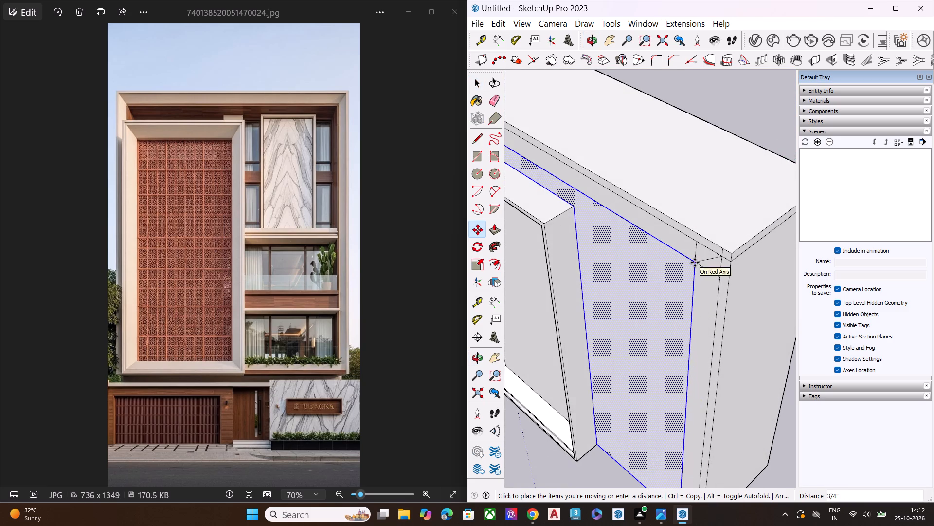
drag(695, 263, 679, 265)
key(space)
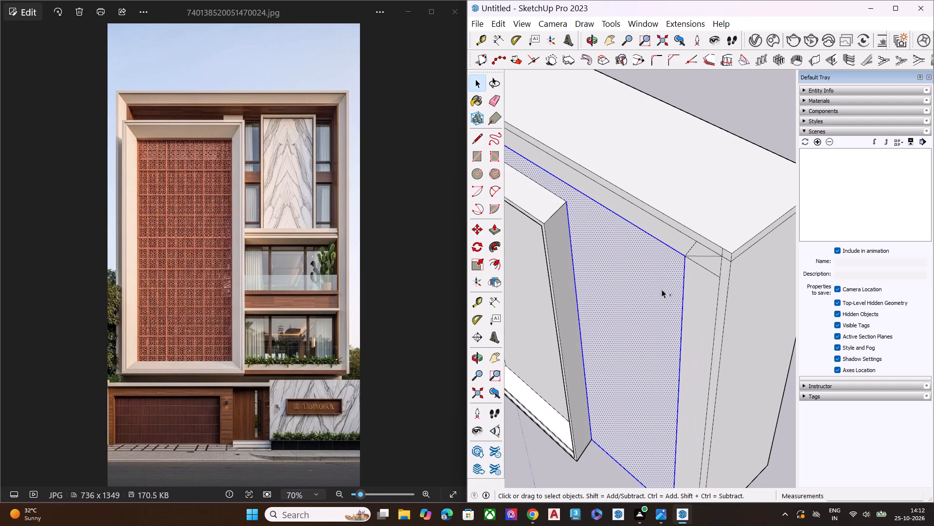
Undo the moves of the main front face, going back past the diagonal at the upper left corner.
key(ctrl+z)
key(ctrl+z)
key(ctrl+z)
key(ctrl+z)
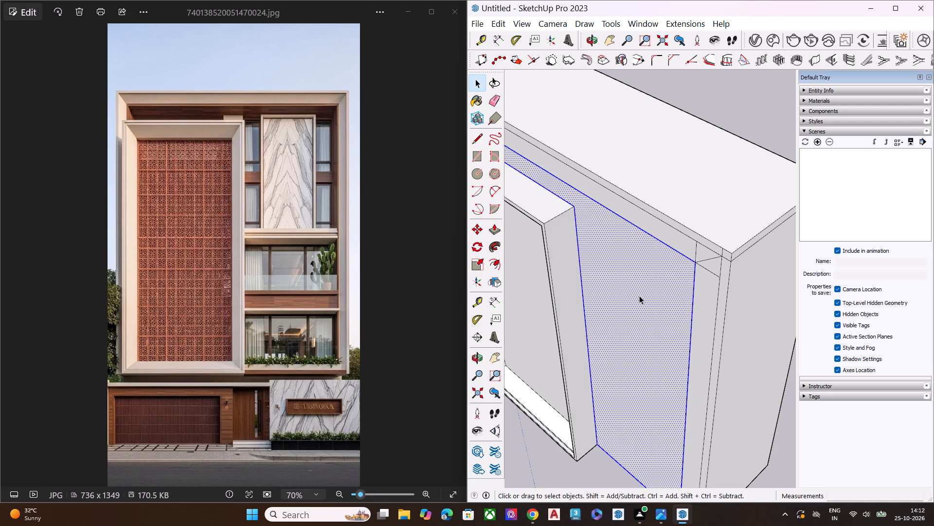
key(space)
Erase the short vertical and horizontal segments on either side of the diagonal at the front face's upper right corner.
middle_drag(635, 269, 729, 207)
scroll(719, 216, down, 8)
scroll(713, 230, up, 1)
scroll(713, 230, down, 2)
middle_drag(686, 257, 753, 203)
scroll(735, 225, up, 2)
key(space)
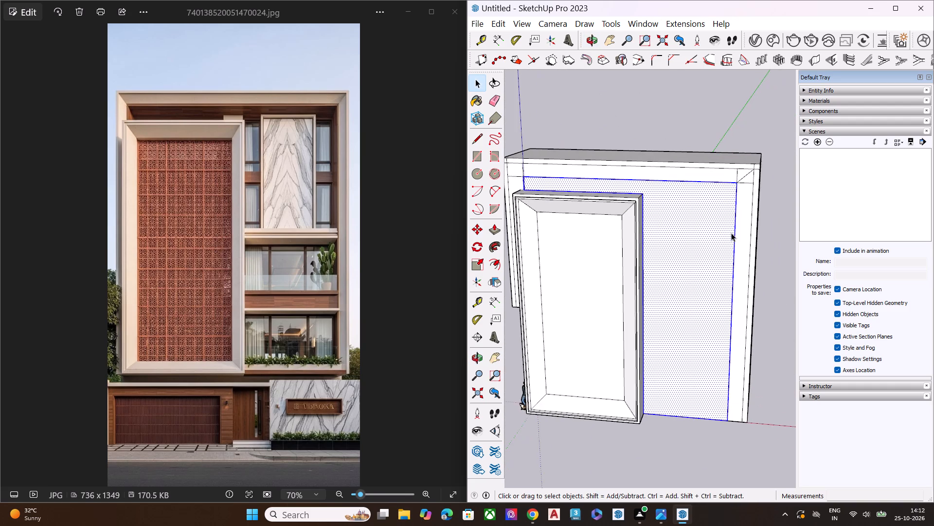
scroll(731, 233, up, 1)
click(768, 246)
middle_drag(711, 268, 765, 203)
scroll(762, 199, up, 8)
scroll(743, 195, down, 4)
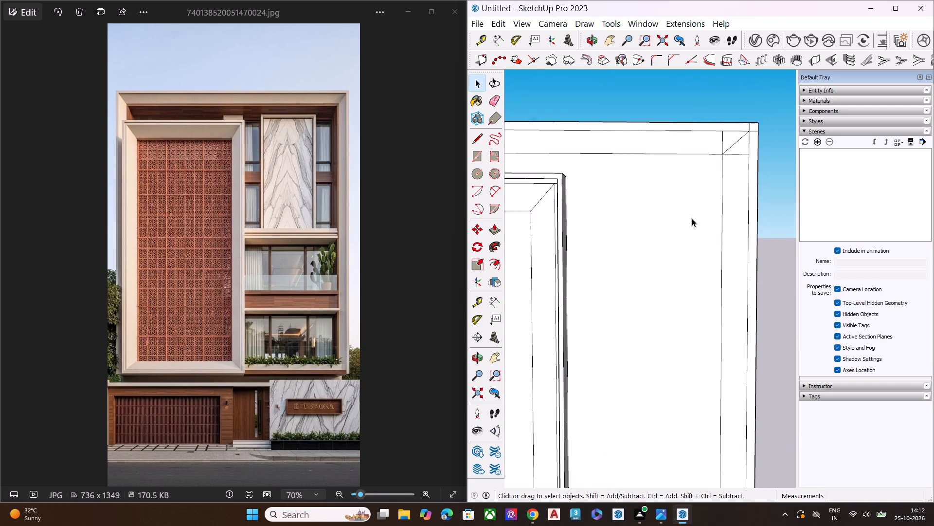
scroll(692, 218, down, 3)
scroll(704, 155, up, 8)
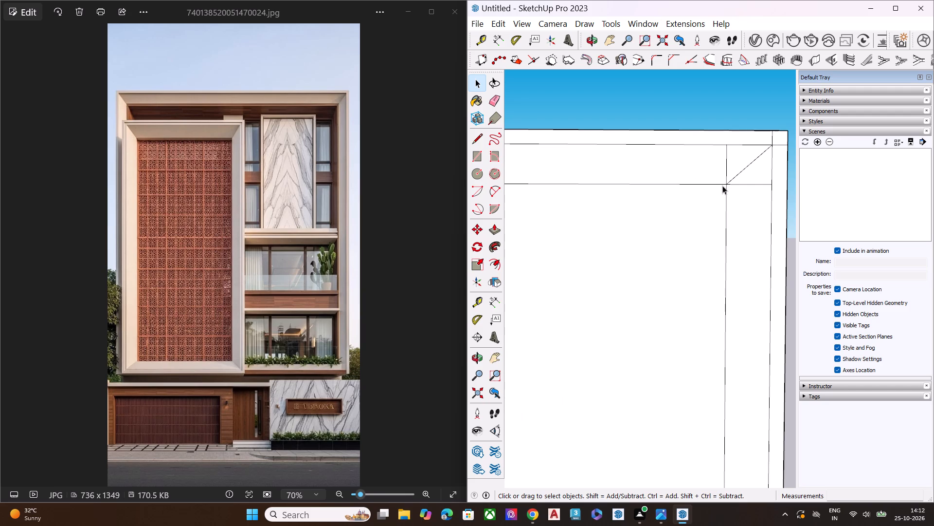
key(e)
click(725, 167)
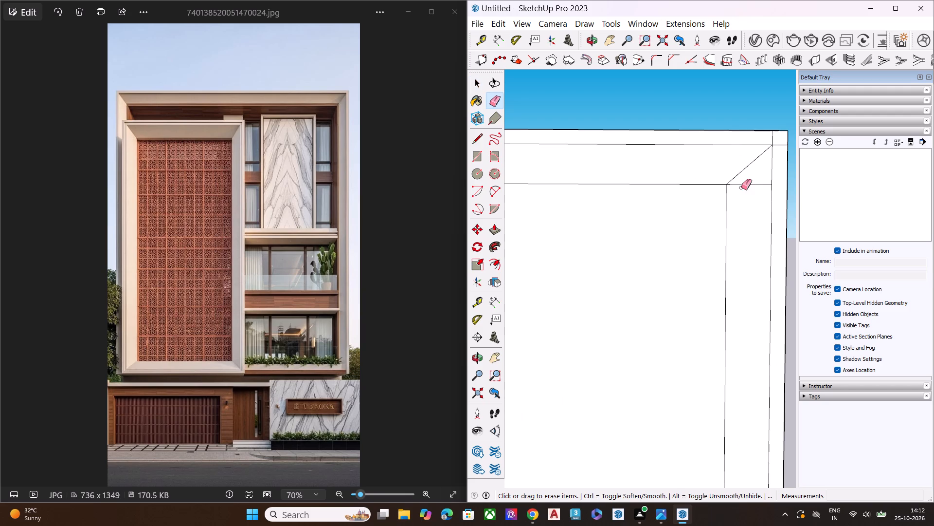
click(743, 187)
click(746, 185)
Draw a diagonal about 3' 3" long in the upper left corner, from the inset border's corner to the inner lines' intersection.
scroll(787, 191, down, 10)
scroll(784, 208, up, 1)
scroll(784, 209, down, 1)
scroll(784, 211, up, 5)
scroll(784, 211, down, 4)
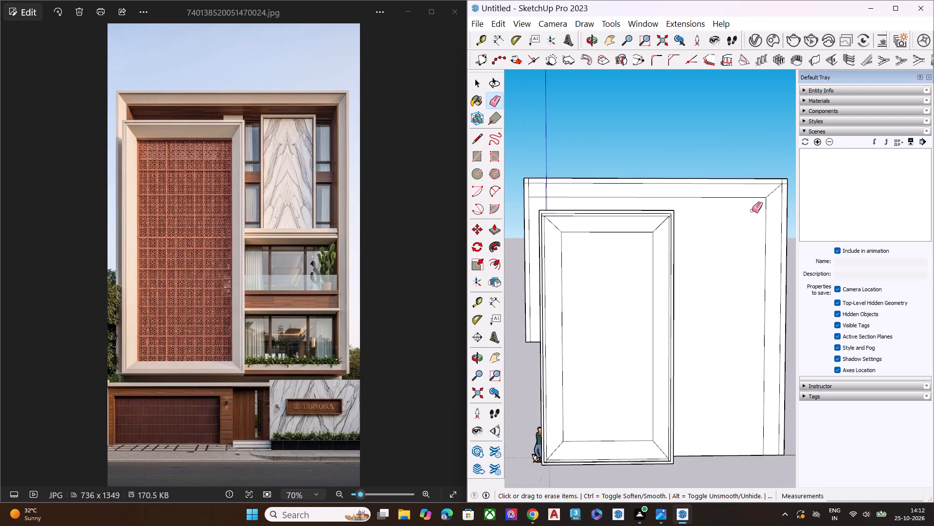
scroll(755, 204, up, 2)
scroll(481, 162, up, 3)
scroll(667, 188, down, 3)
scroll(668, 188, up, 1)
scroll(668, 188, down, 3)
scroll(530, 173, up, 2)
scroll(528, 173, down, 1)
scroll(528, 173, up, 7)
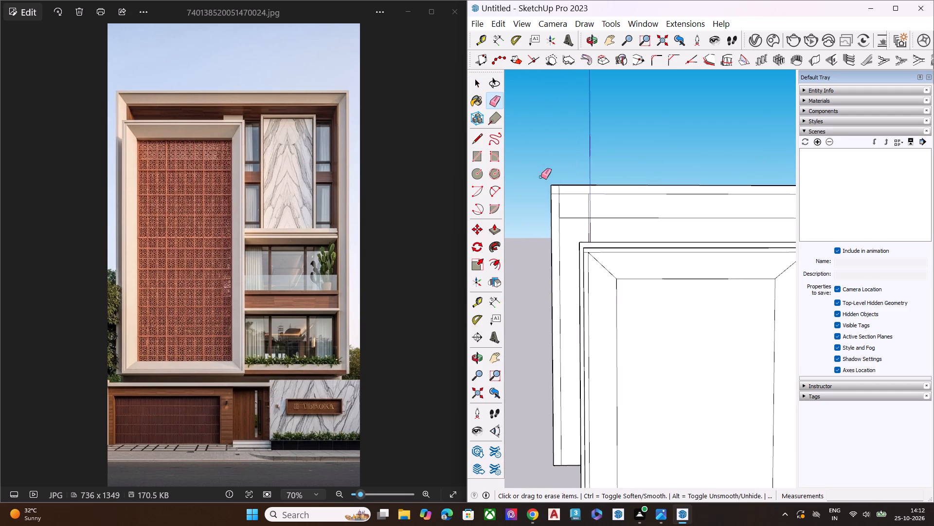
scroll(552, 180, up, 10)
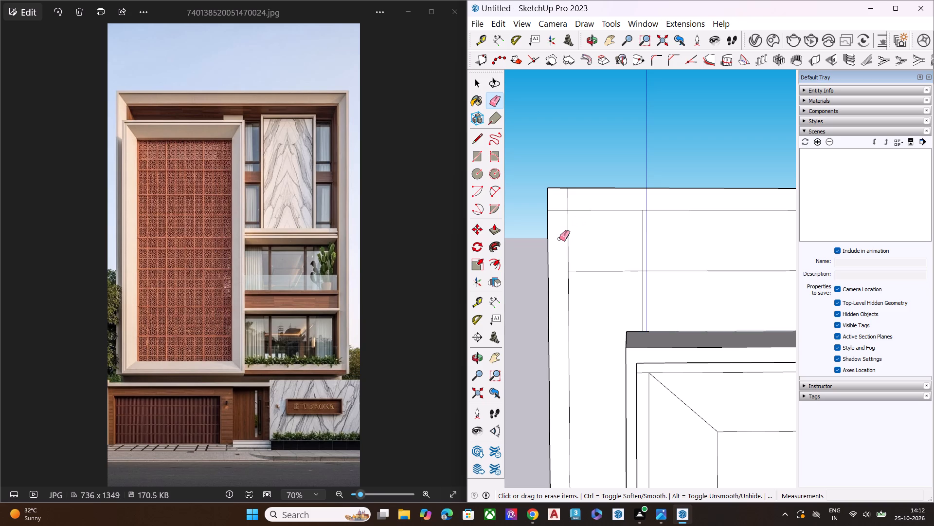
key(l)
drag(570, 212, 576, 217)
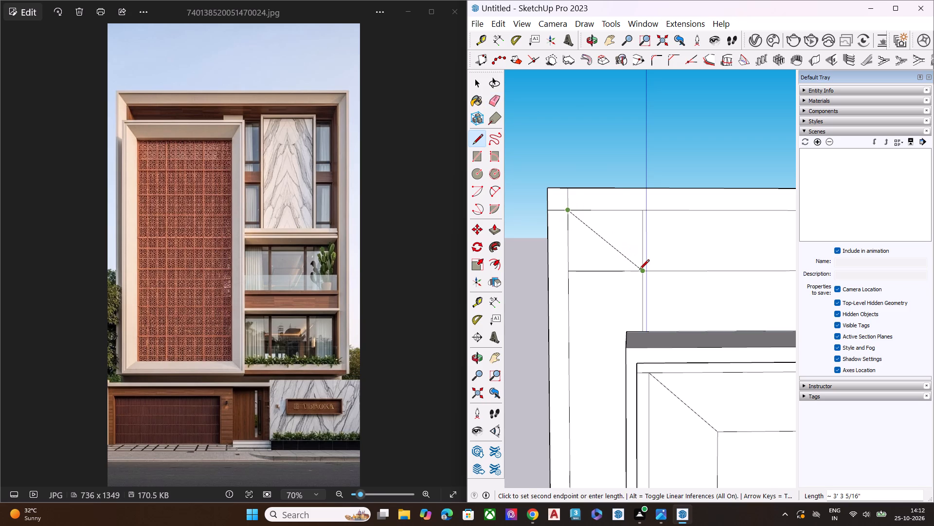
click(641, 270)
key(space)
Examine the diagonal and the inset border lines at the front face's upper left corner from several angles.
scroll(557, 231, down, 5)
middle_drag(643, 245, 546, 318)
scroll(594, 247, up, 1)
scroll(594, 247, down, 1)
scroll(594, 247, up, 9)
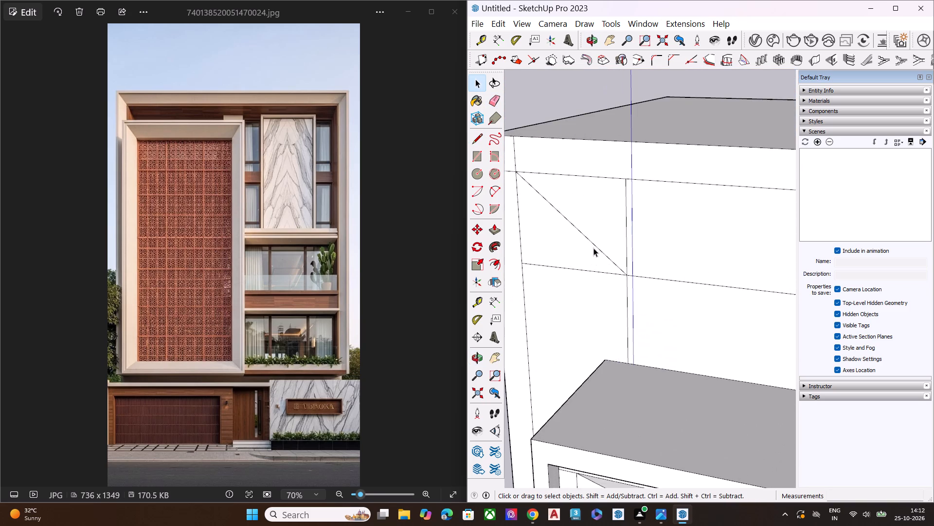
scroll(549, 215, up, 6)
scroll(528, 211, down, 2)
scroll(527, 211, up, 3)
middle_drag(642, 206, 438, 239)
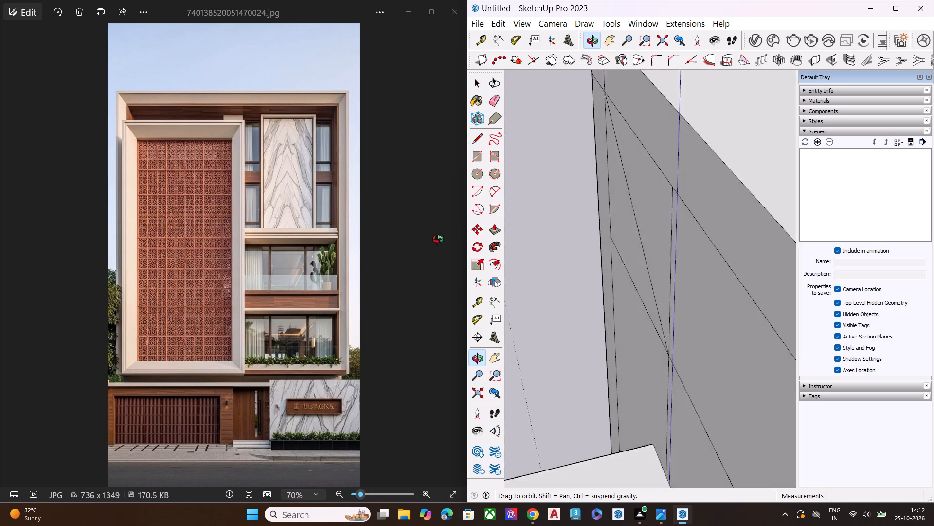
middle_drag(438, 239, 630, 122)
scroll(630, 122, up, 1)
key(space)
scroll(607, 167, down, 6)
middle_drag(682, 212, 717, 212)
scroll(600, 212, down, 1)
scroll(599, 212, up, 1)
scroll(599, 212, down, 7)
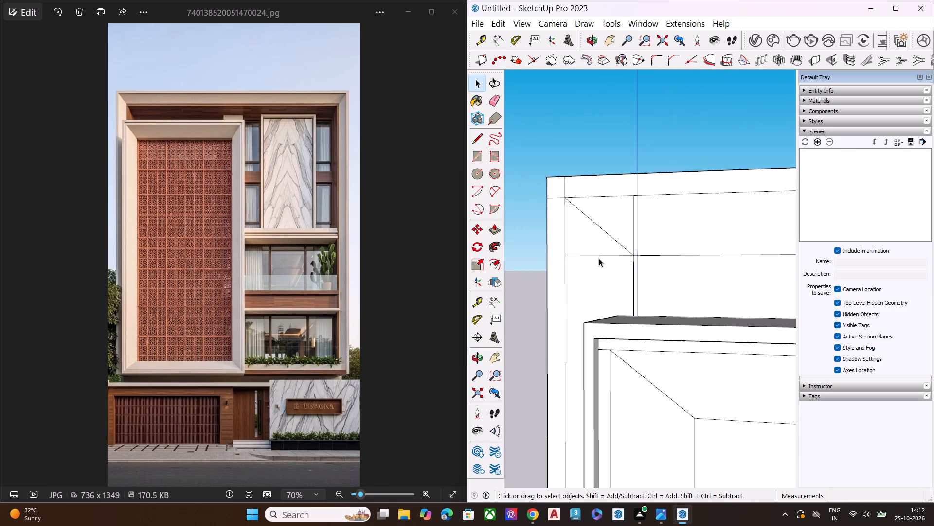
middle_drag(602, 269, 709, 300)
scroll(702, 296, up, 6)
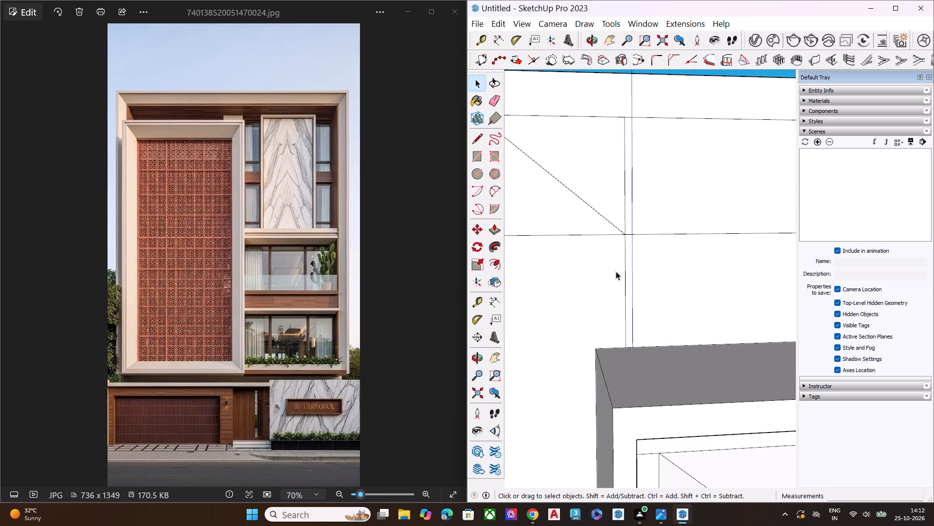
scroll(575, 253, down, 7)
scroll(563, 201, down, 7)
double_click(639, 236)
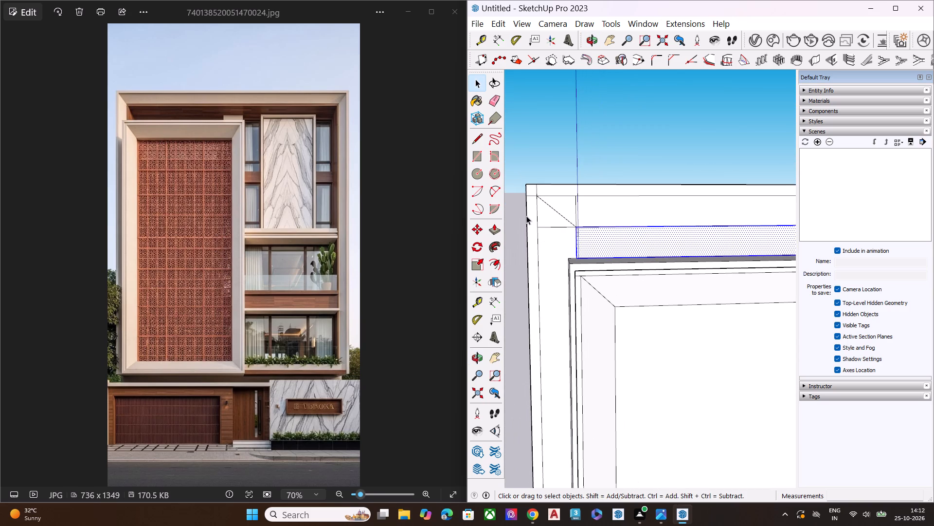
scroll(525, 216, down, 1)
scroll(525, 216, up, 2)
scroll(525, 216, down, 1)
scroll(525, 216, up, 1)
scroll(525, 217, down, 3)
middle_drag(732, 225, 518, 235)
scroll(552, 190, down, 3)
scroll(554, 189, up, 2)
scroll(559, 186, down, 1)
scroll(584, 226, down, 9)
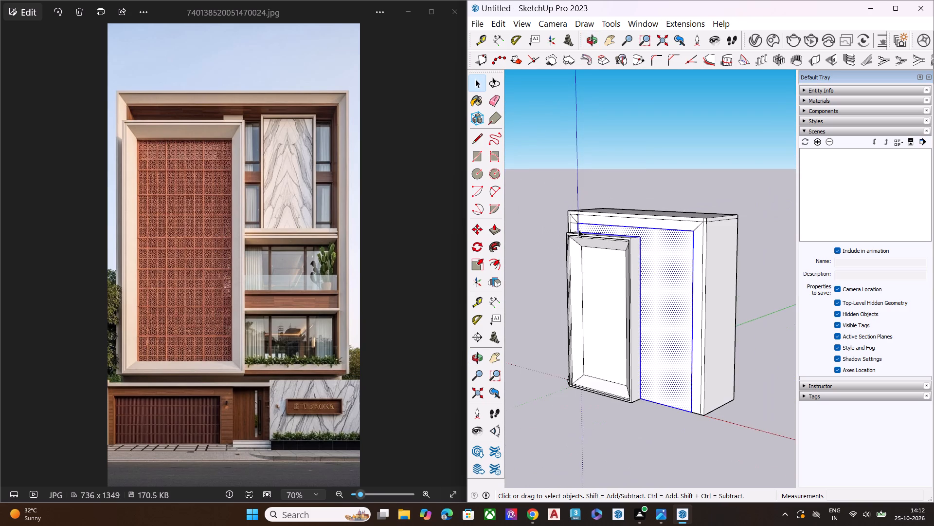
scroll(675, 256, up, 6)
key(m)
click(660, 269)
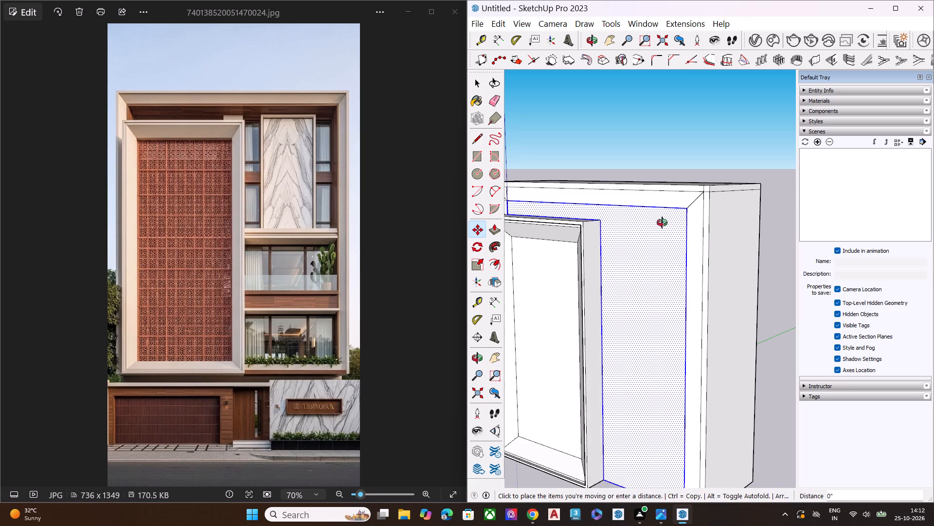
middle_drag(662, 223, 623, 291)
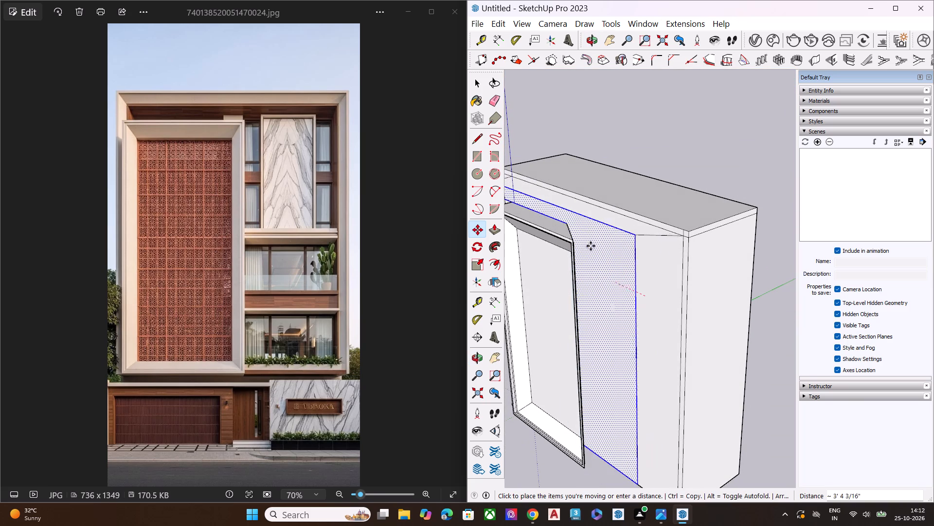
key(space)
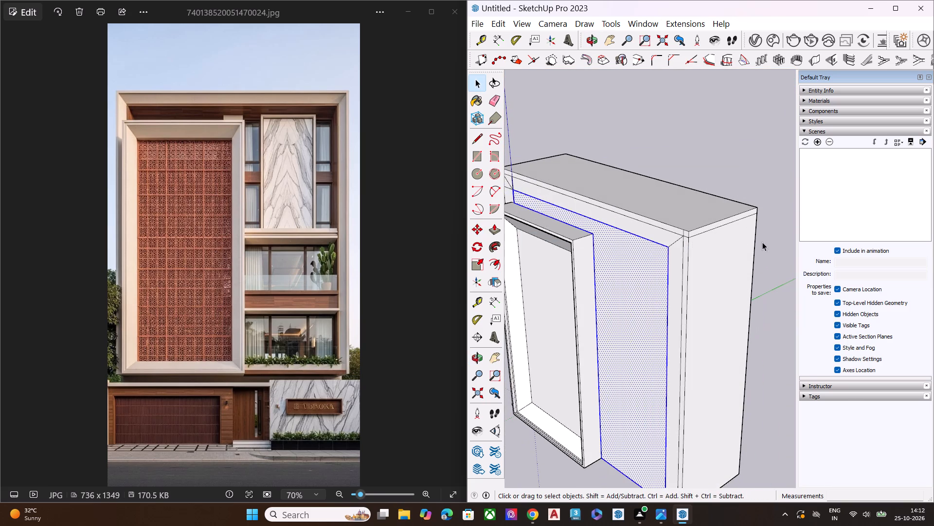
Examine the front face and its border lines along the top, the side and the base of the block.
scroll(754, 245, down, 1)
scroll(754, 245, up, 1)
scroll(754, 245, down, 6)
middle_drag(649, 237, 758, 167)
key(space)
scroll(681, 157, up, 1)
click(681, 157)
middle_drag(708, 188, 811, 126)
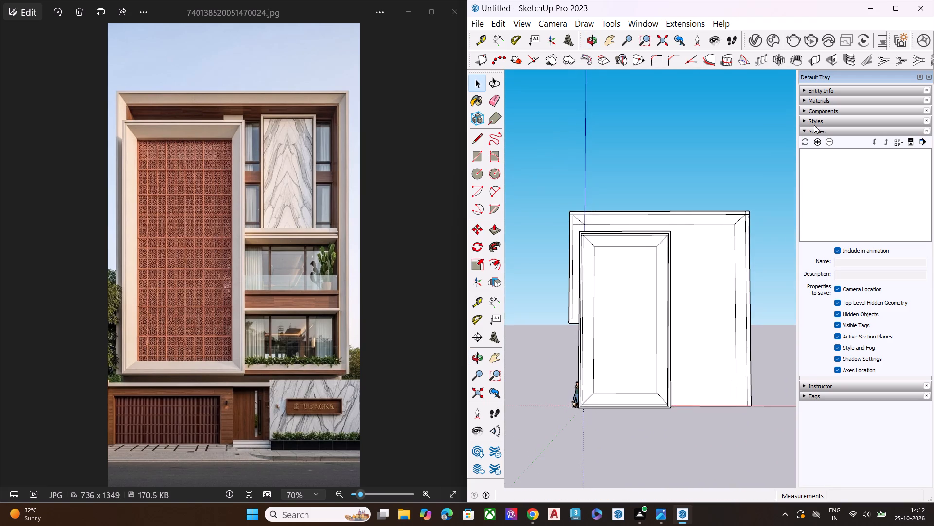
middle_drag(740, 247, 797, 81)
middle_drag(716, 243, 736, 190)
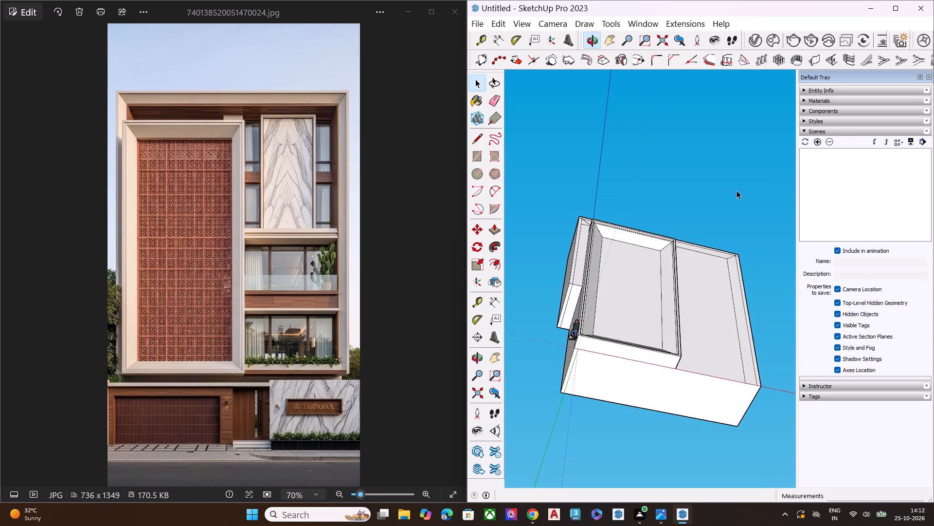
middle_drag(713, 365, 674, 502)
scroll(688, 377, down, 4)
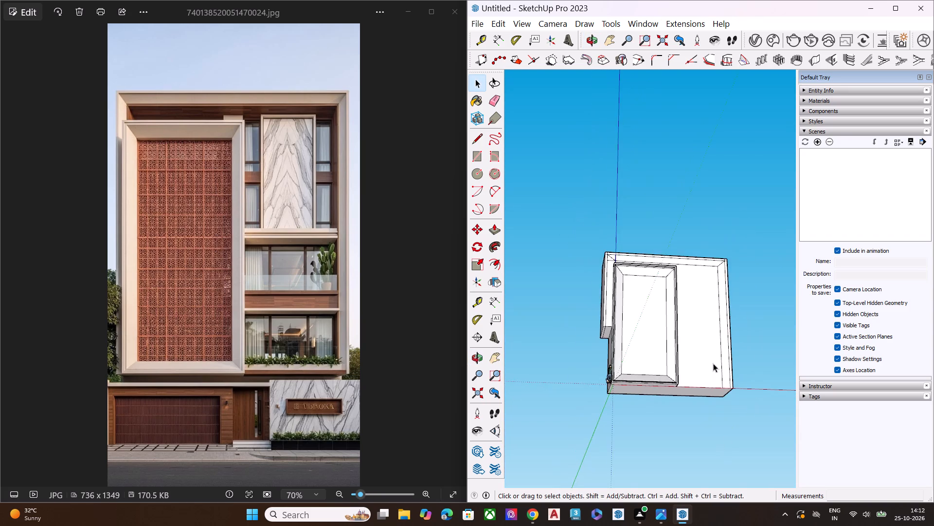
middle_drag(736, 357, 704, 424)
scroll(689, 368, up, 7)
middle_drag(705, 383, 638, 427)
scroll(639, 427, up, 5)
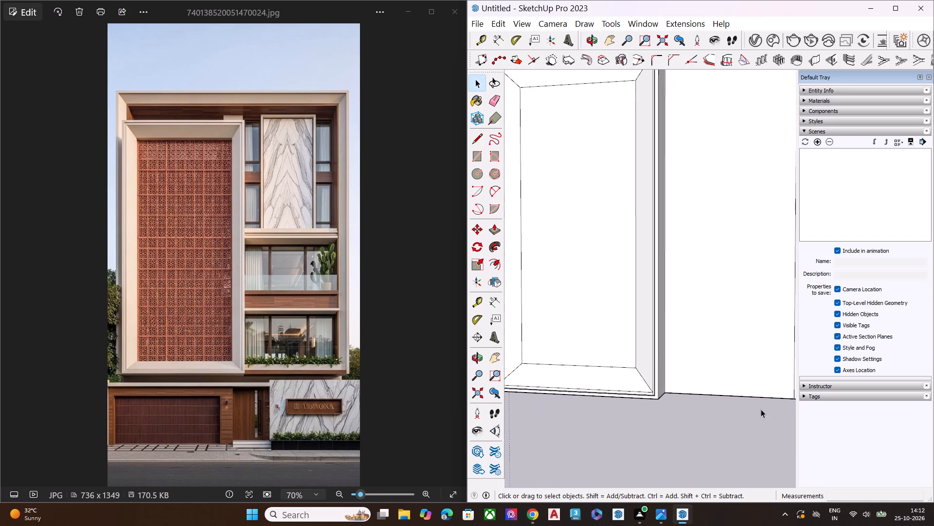
scroll(684, 397, up, 3)
key(l)
scroll(630, 363, down, 3)
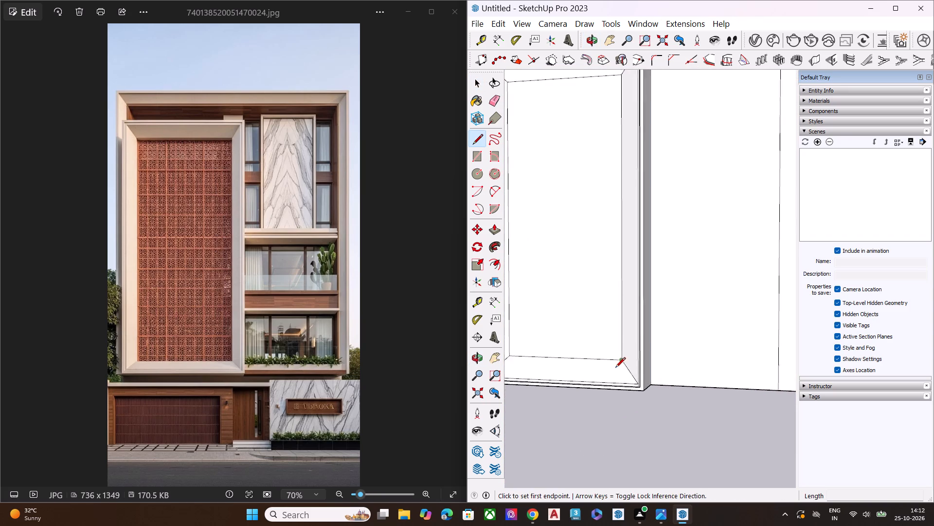
scroll(615, 368, down, 5)
middle_drag(679, 387, 769, 370)
scroll(737, 362, up, 1)
scroll(736, 362, down, 1)
scroll(736, 362, up, 4)
scroll(672, 381, down, 5)
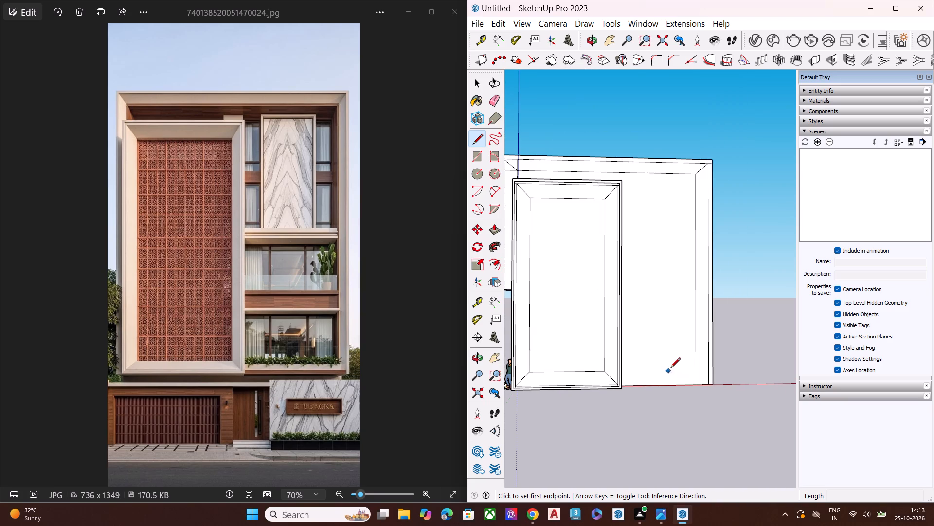
Undo the diagonal drawn in the front face's upper left corner.
key(ctrl+z)
key(space)
click(693, 343)
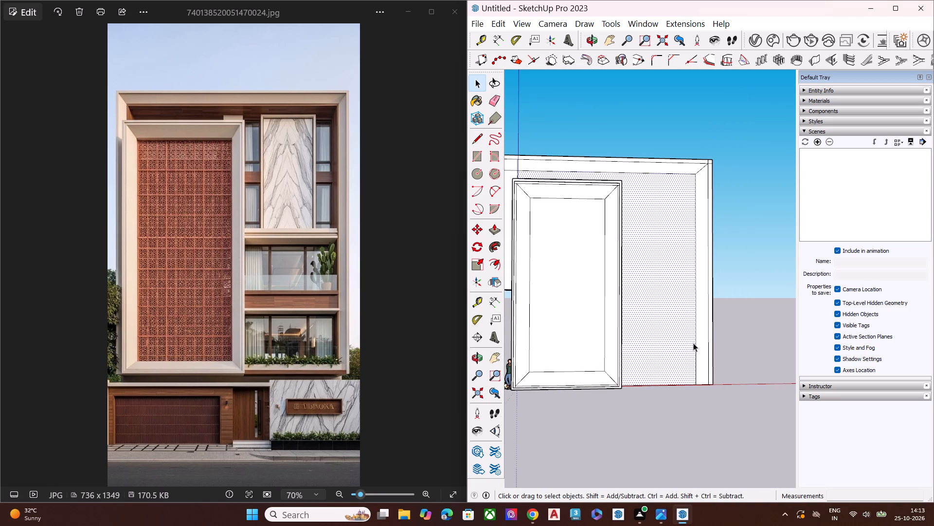
click(737, 330)
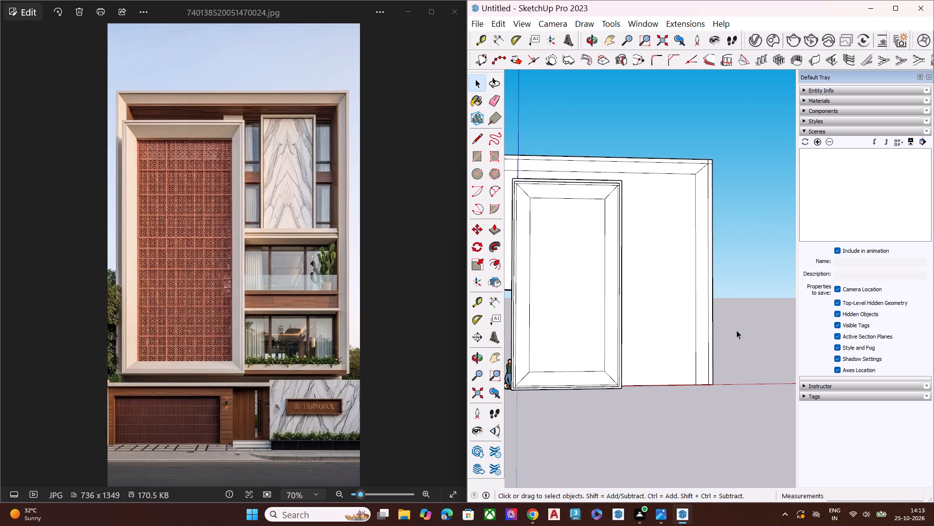
Erase the inner frame's vertical and horizontal lines, the upper right diagonal, and the short leftover segments at the upper left corner.
key(e)
click(696, 351)
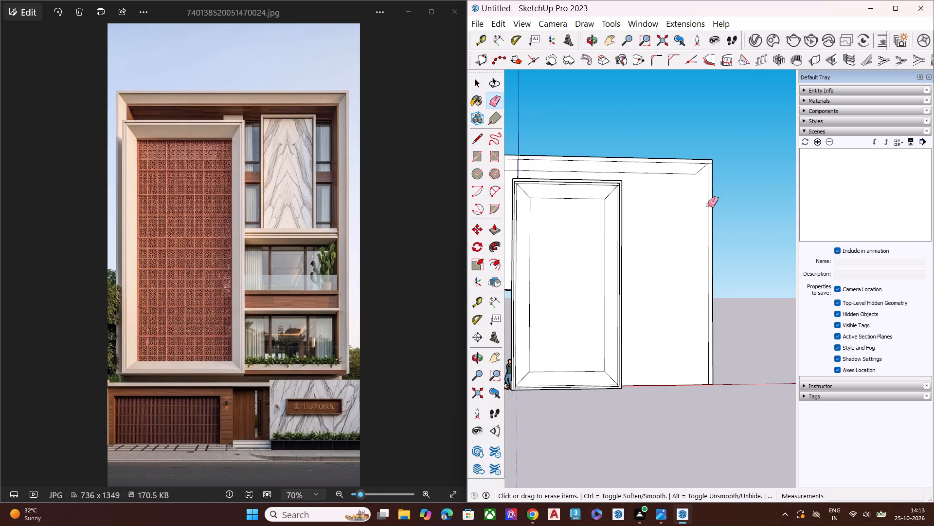
click(698, 172)
click(692, 174)
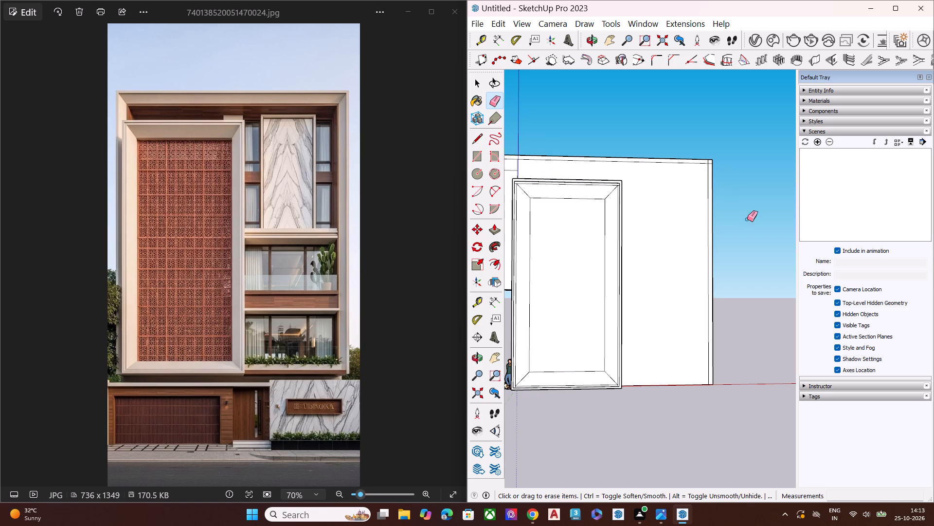
scroll(743, 232, down, 3)
scroll(735, 242, up, 2)
scroll(725, 247, down, 1)
scroll(583, 175, up, 8)
scroll(545, 187, up, 4)
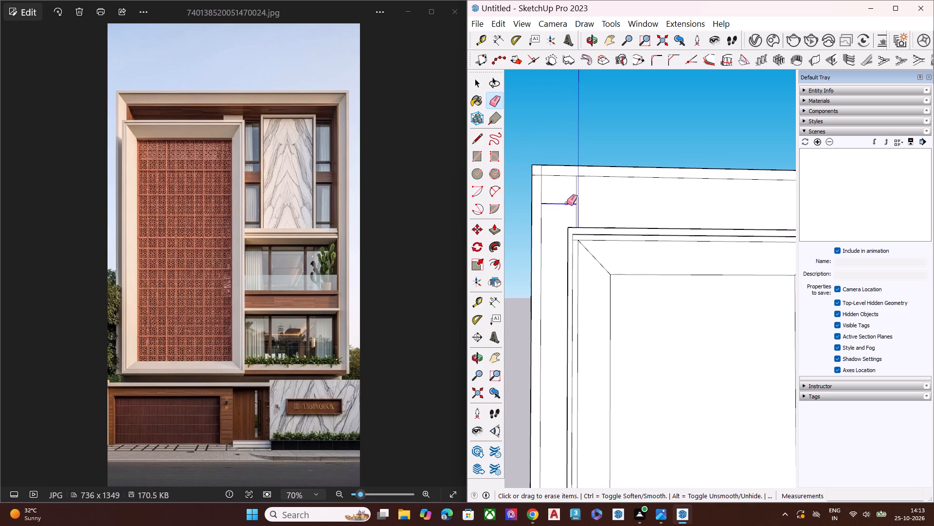
click(567, 203)
click(577, 195)
middle_drag(590, 237, 602, 310)
key(space)
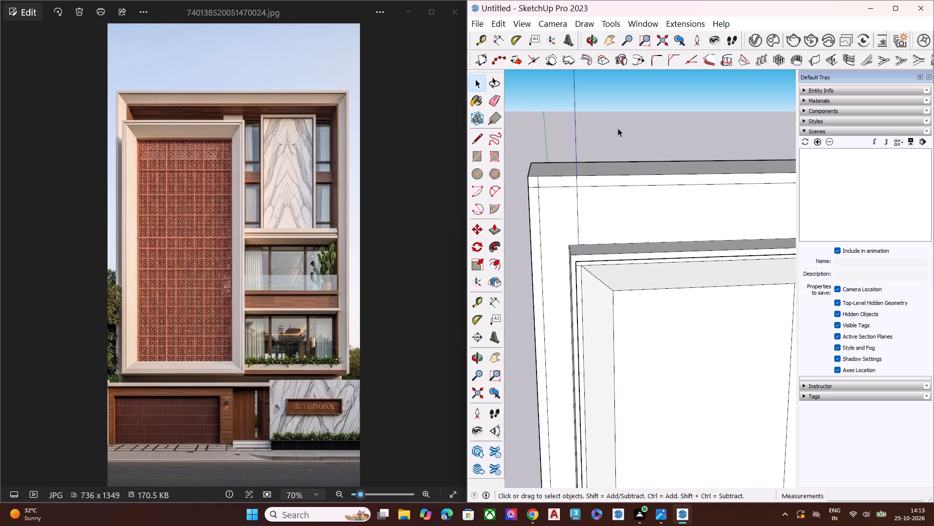
Examine the front face with its remaining thin border against the reference facade, from several angles.
click(618, 128)
scroll(606, 179, down, 9)
middle_drag(687, 229, 525, 167)
scroll(619, 159, down, 1)
scroll(619, 160, up, 2)
scroll(620, 167, down, 2)
scroll(620, 172, up, 1)
scroll(619, 172, down, 4)
middle_drag(699, 177, 701, 174)
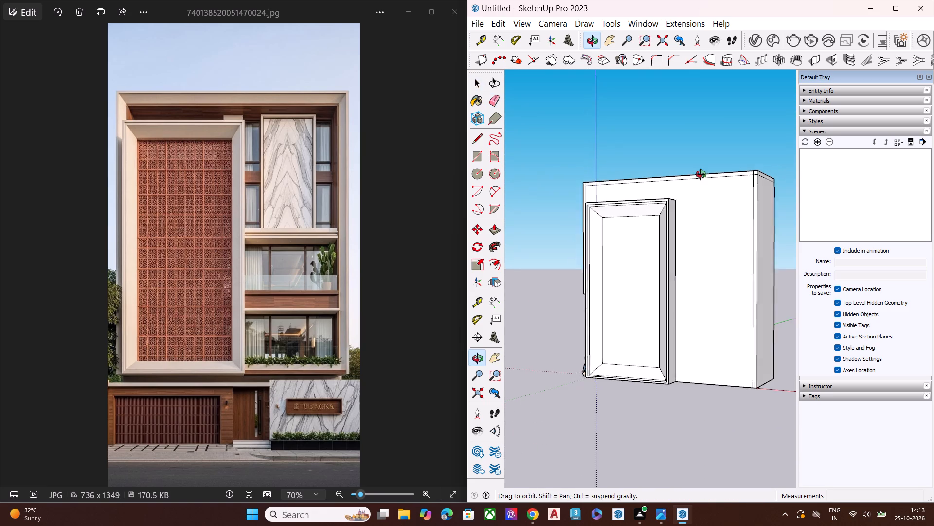
middle_drag(701, 174, 719, 151)
scroll(721, 154, up, 1)
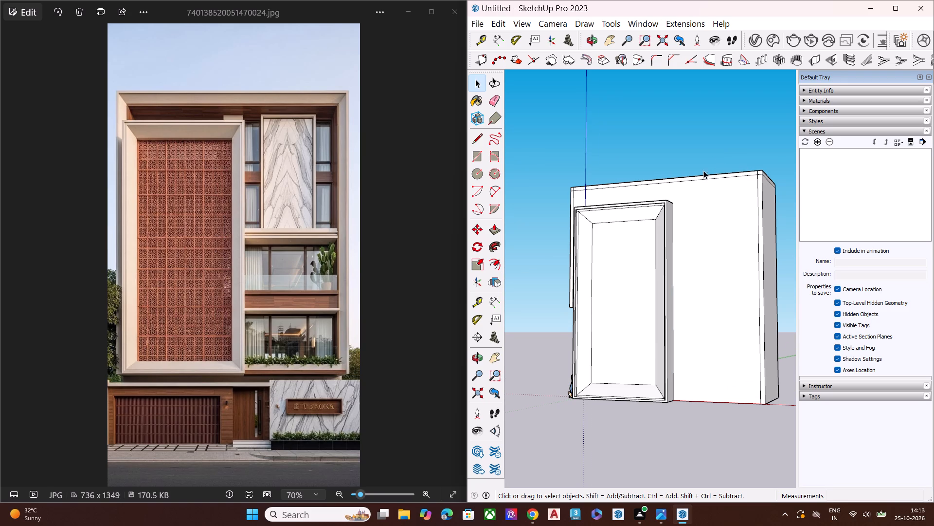
scroll(702, 171, down, 6)
middle_drag(716, 252, 762, 329)
scroll(754, 309, up, 5)
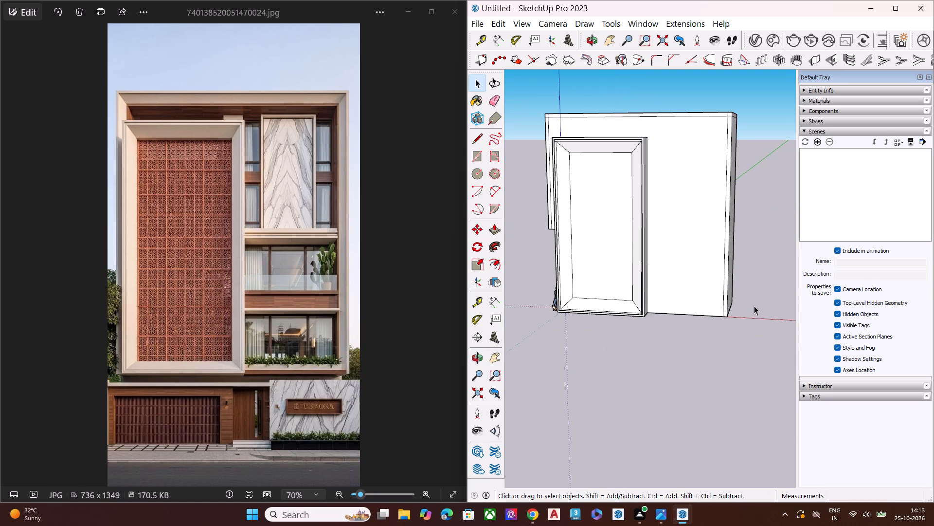
scroll(754, 306, up, 1)
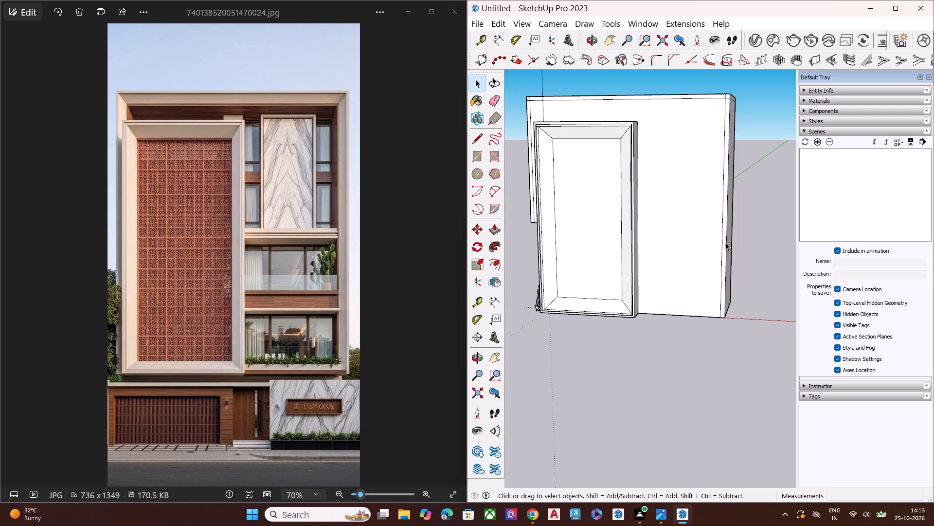
scroll(686, 229, down, 5)
middle_drag(687, 226, 709, 178)
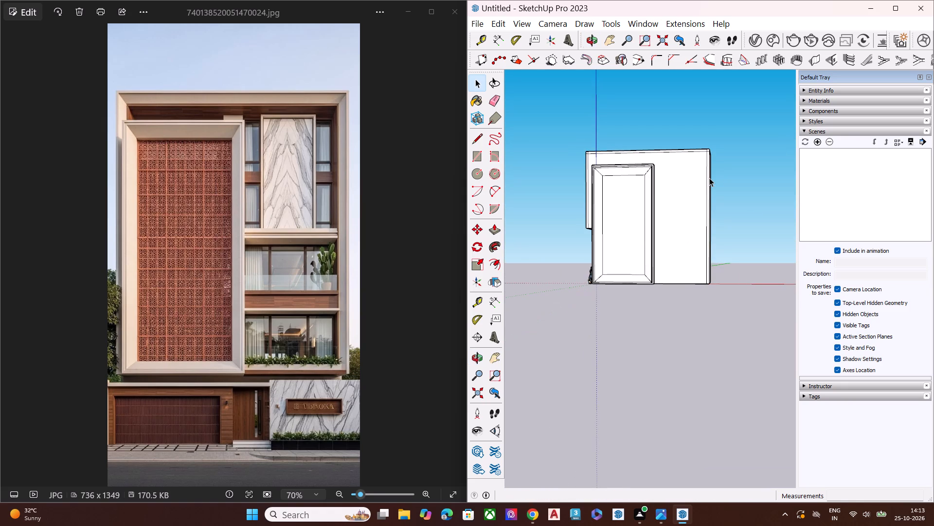
key(space)
scroll(709, 178, down, 2)
middle_drag(700, 227, 721, 198)
key(space)
drag(728, 207, 729, 211)
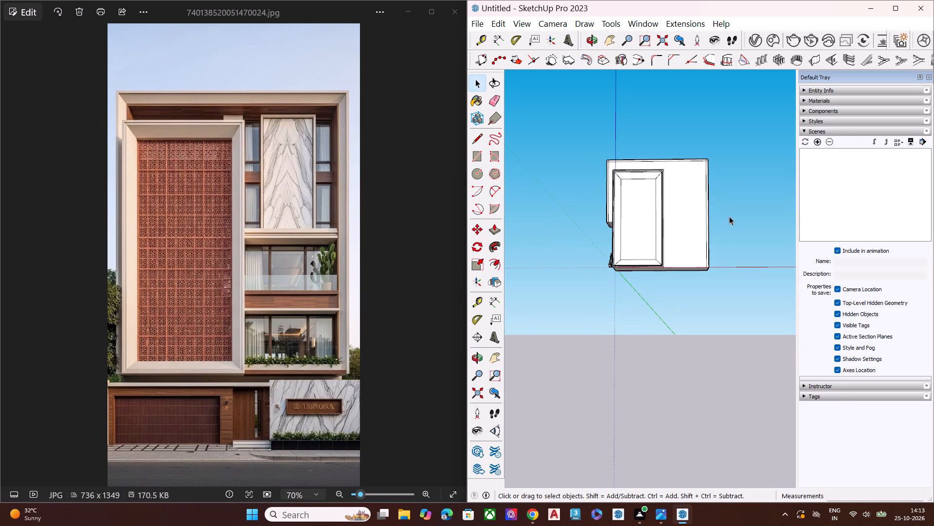
key(space)
double_click(729, 219)
key(space)
key(space)
key(space)
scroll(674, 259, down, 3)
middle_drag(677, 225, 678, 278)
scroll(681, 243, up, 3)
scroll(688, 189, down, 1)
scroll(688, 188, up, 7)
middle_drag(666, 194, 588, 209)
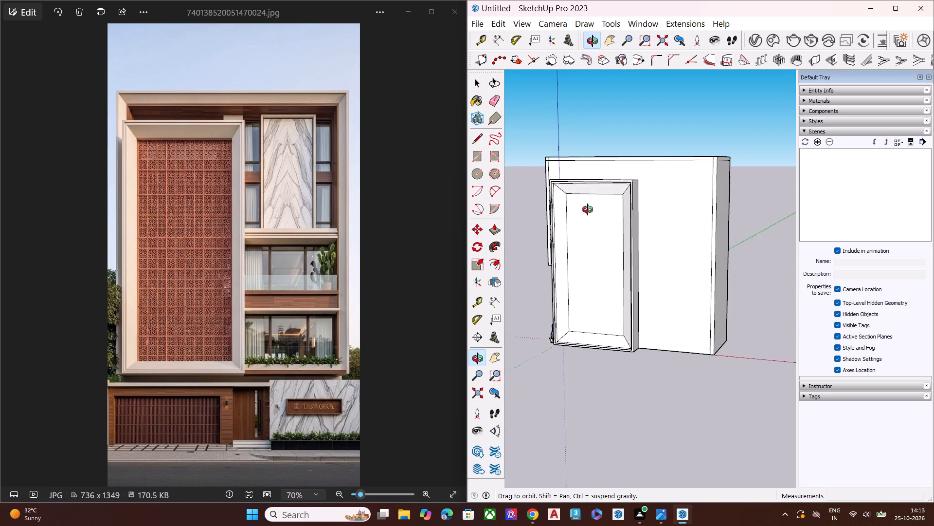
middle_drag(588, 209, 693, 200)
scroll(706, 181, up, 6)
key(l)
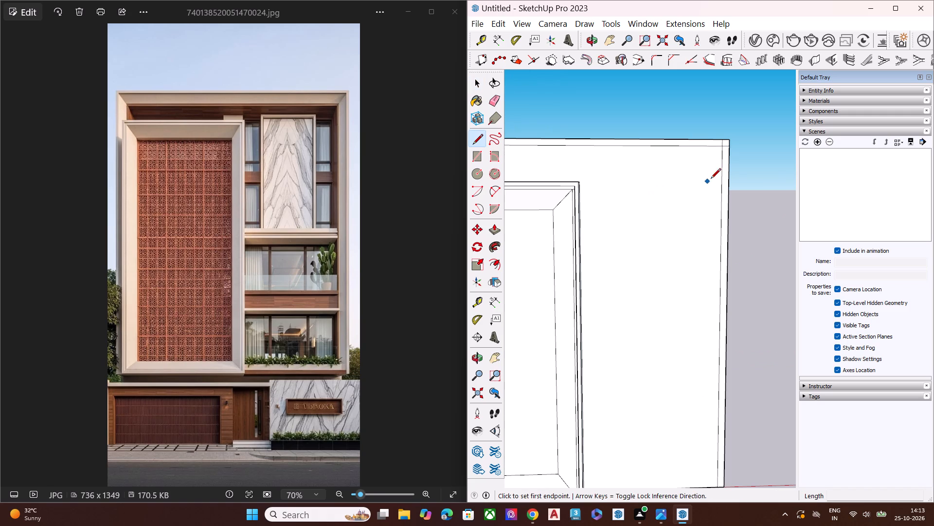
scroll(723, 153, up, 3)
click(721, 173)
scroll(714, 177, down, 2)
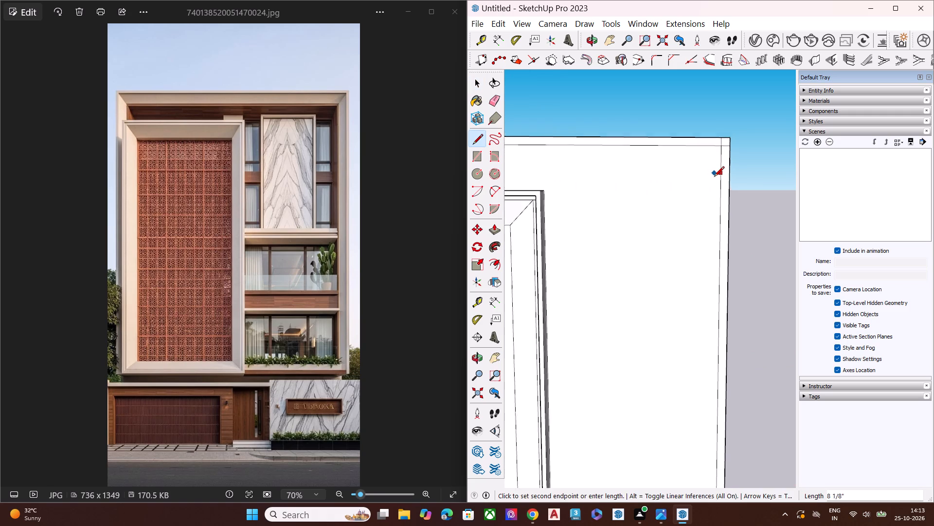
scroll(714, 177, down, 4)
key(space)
Draw a horizontal line across the front face just below the top border, from the right border's inner line to the left one.
key(l)
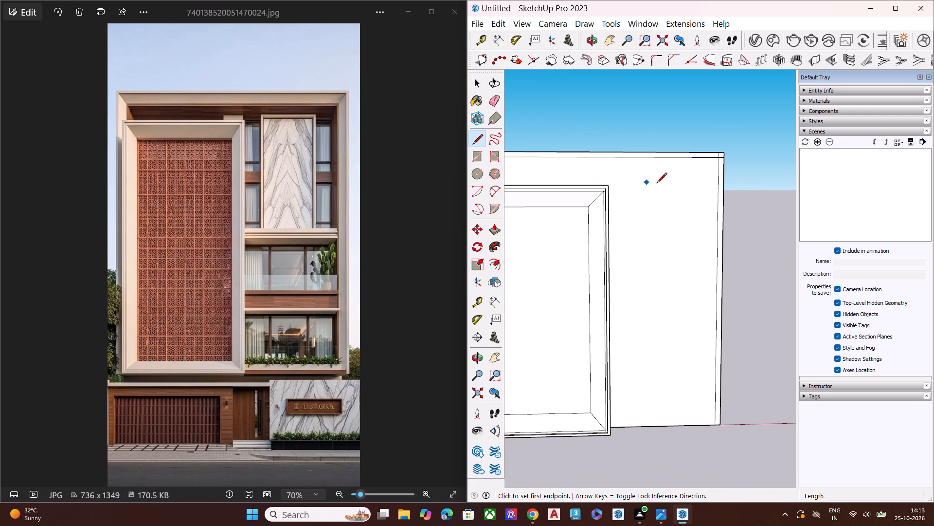
click(717, 172)
scroll(665, 174, down, 4)
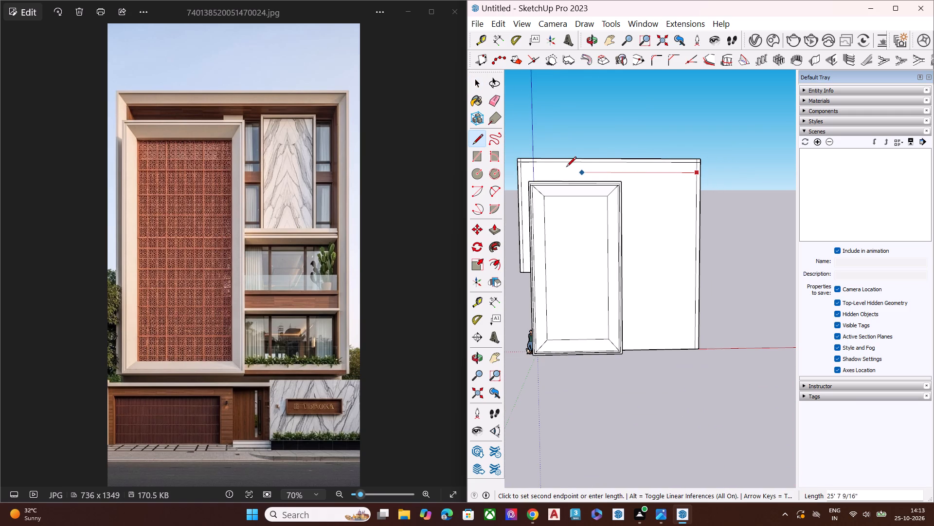
click(523, 171)
scroll(688, 174, up, 3)
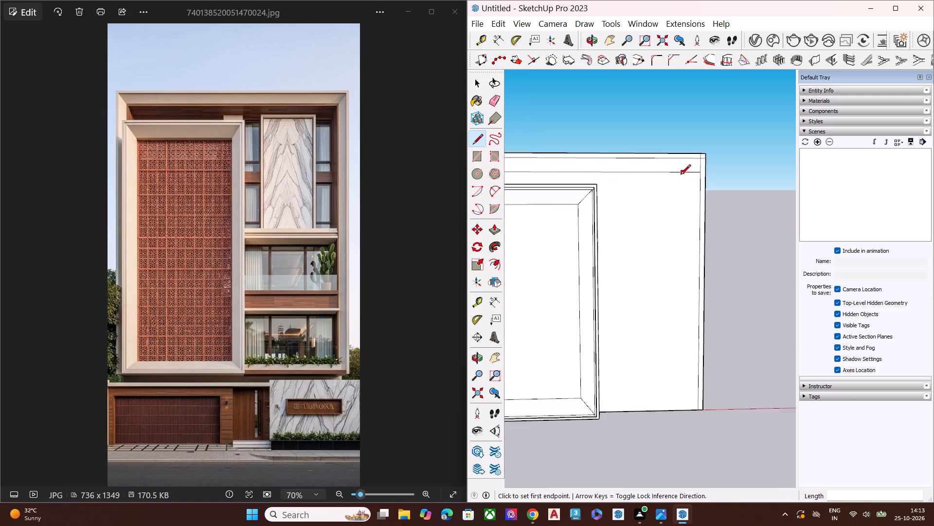
Draw a vertical line down the front face just inside the right border, from the top border line to the bottom edge.
scroll(681, 175, up, 4)
click(687, 150)
scroll(691, 230, down, 6)
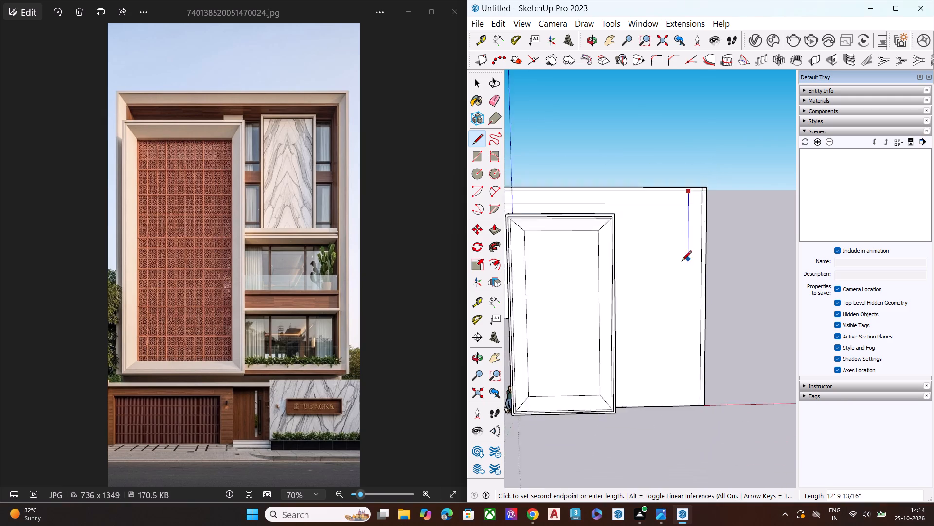
scroll(682, 262, down, 1)
click(687, 394)
key(space)
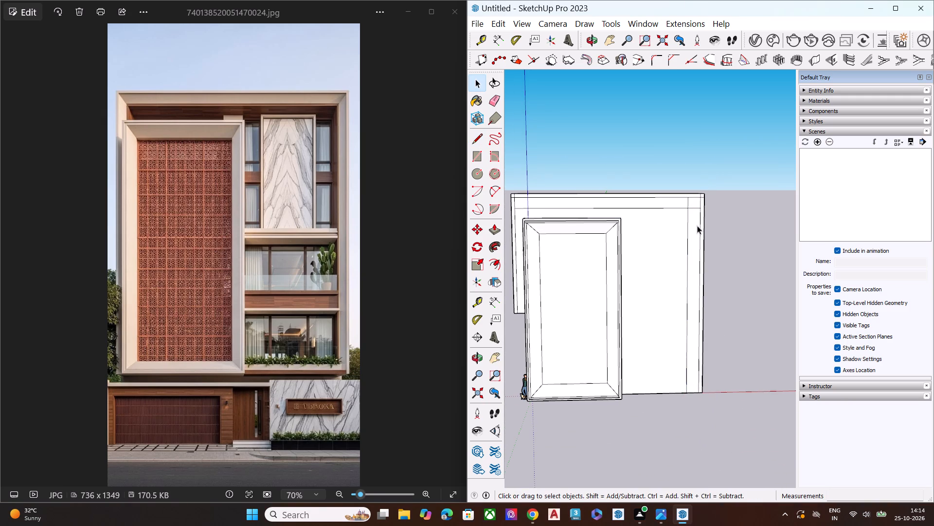
Draw a horizontal line about 16' 7" long just above the face's bottom edge, from the screen frame to the right border's inner line.
scroll(694, 230, up, 1)
scroll(676, 390, up, 1)
middle_drag(676, 390, 662, 353)
scroll(666, 411, up, 5)
key(l)
scroll(659, 394, down, 3)
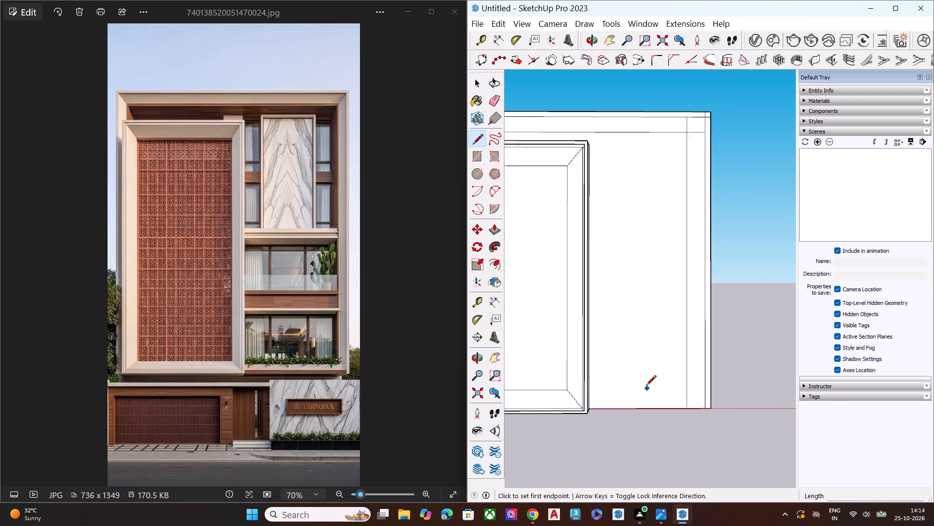
scroll(646, 386, down, 2)
scroll(650, 382, up, 1)
middle_drag(698, 369, 621, 320)
scroll(623, 380, up, 5)
click(572, 401)
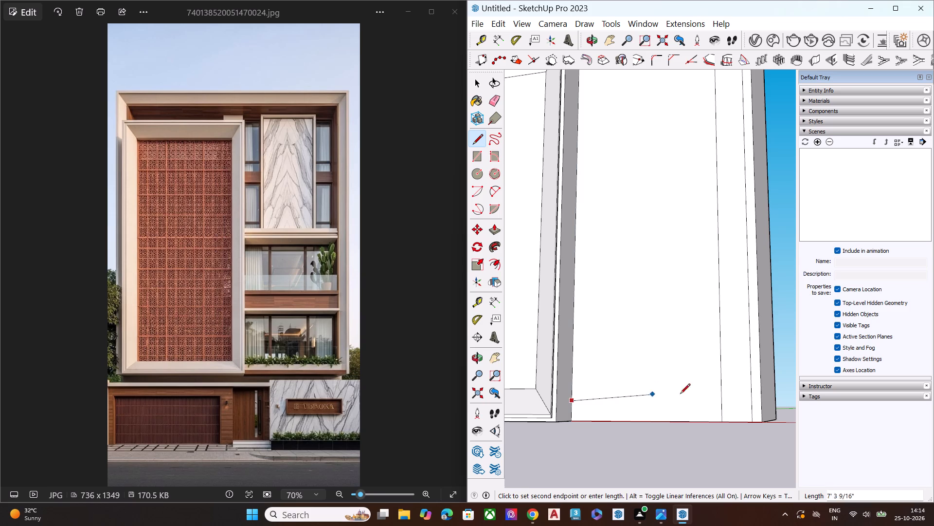
click(749, 401)
key(space)
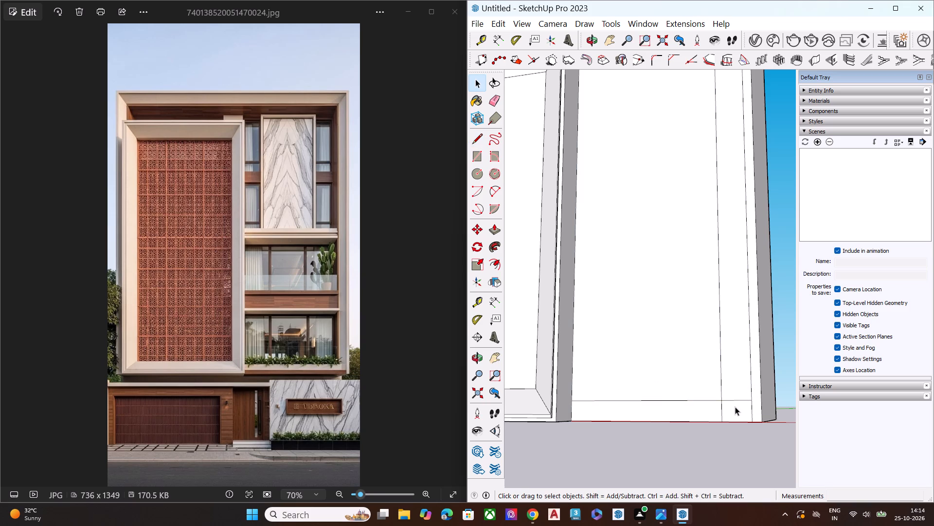
Delete the leftover segment of the new vertical line below the bottom horizontal line.
scroll(719, 411, up, 4)
click(721, 418)
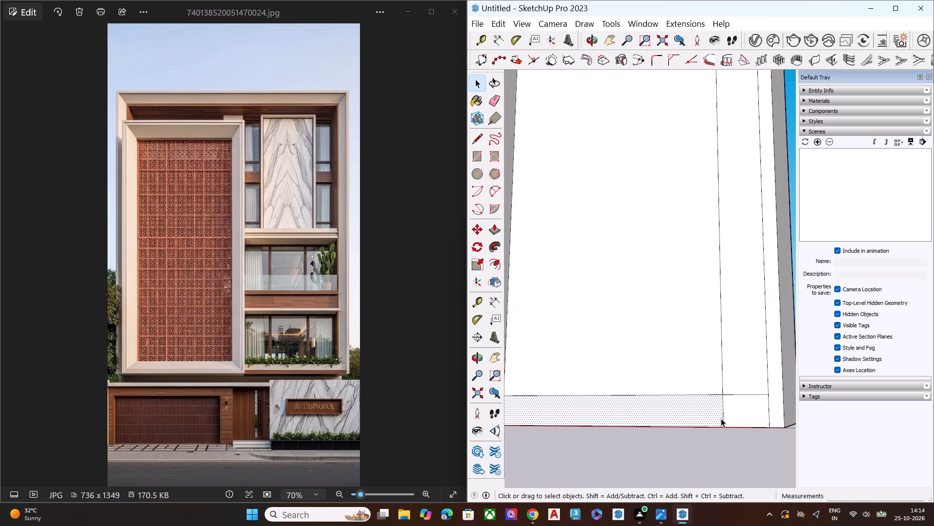
click(723, 418)
key(Delete)
Draw a vertical line about 4' 2" long from the screen frame's upper left end up to the top border's inner line.
scroll(734, 276, down, 4)
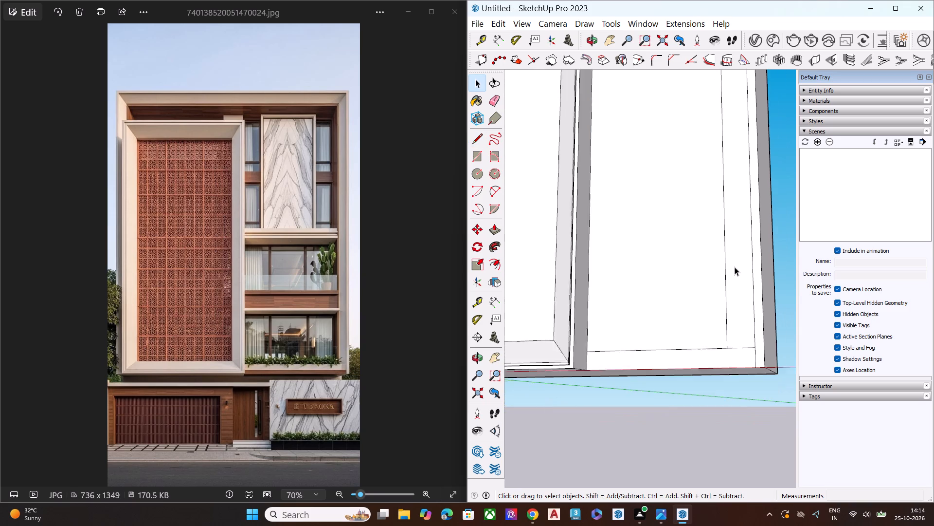
scroll(735, 267, down, 2)
scroll(755, 119, down, 5)
middle_drag(719, 128, 701, 200)
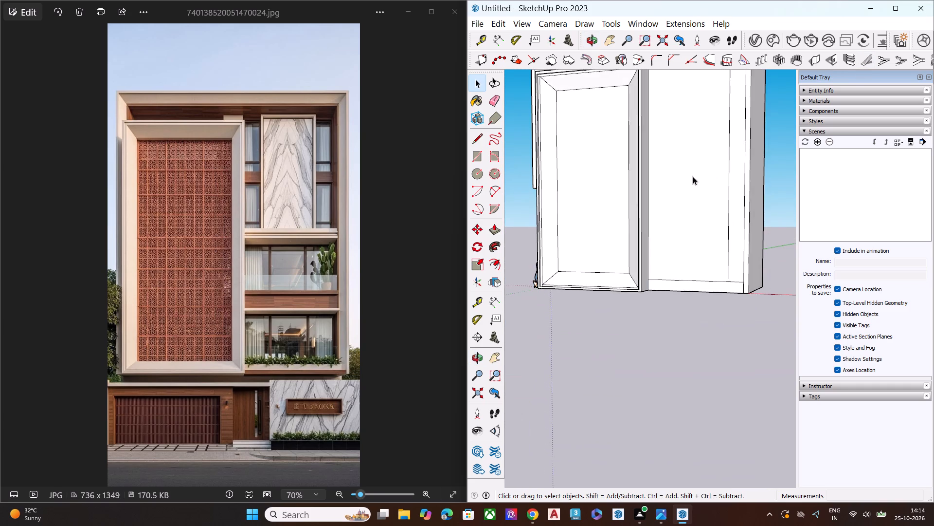
scroll(686, 179, down, 7)
middle_drag(671, 161, 636, 172)
scroll(639, 140, up, 6)
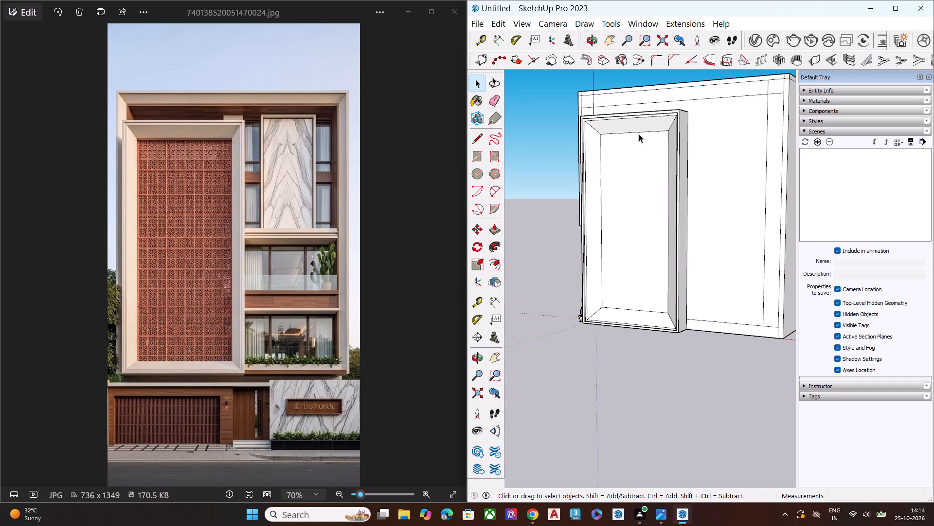
middle_drag(566, 113, 896, 183)
scroll(896, 183, up, 4)
scroll(563, 72, down, 2)
scroll(564, 78, up, 2)
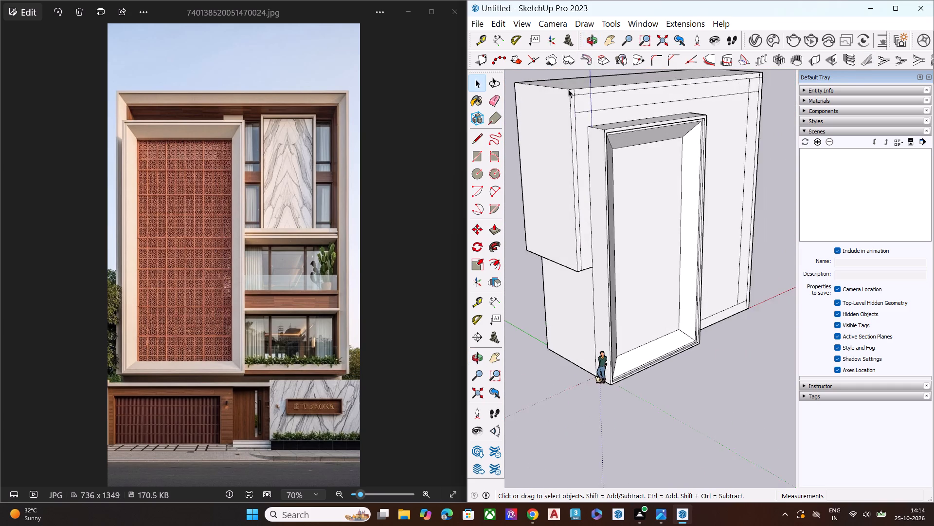
scroll(579, 122, down, 9)
middle_drag(592, 129, 607, 151)
key(l)
scroll(593, 101, up, 7)
scroll(583, 144, up, 1)
scroll(582, 146, down, 1)
scroll(582, 147, up, 10)
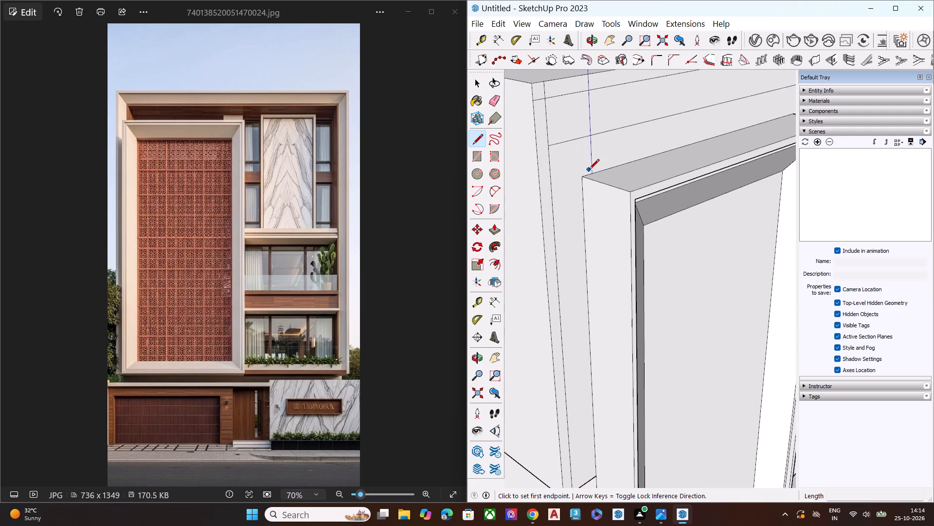
click(590, 174)
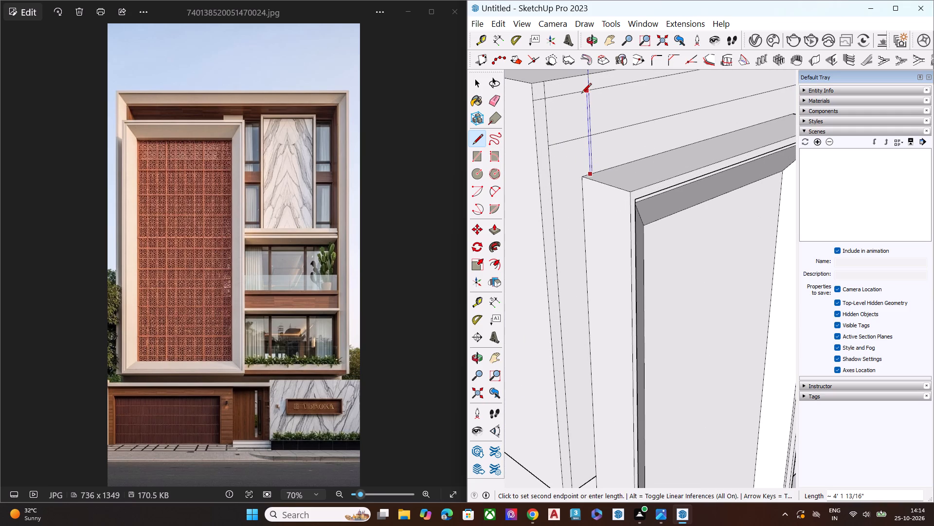
click(581, 94)
key(space)
Draw a diagonal from the crossing of the new vertical and horizontal lines to the border's inner upper left corner.
middle_drag(594, 133, 521, 125)
scroll(570, 92, up, 4)
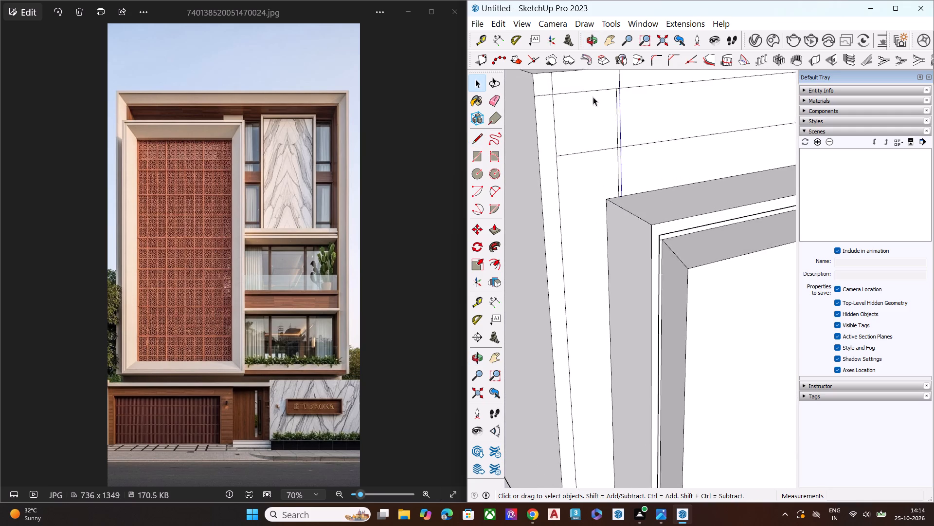
scroll(593, 97, up, 3)
scroll(594, 116, down, 11)
scroll(589, 145, up, 1)
scroll(588, 151, down, 4)
double_click(543, 87)
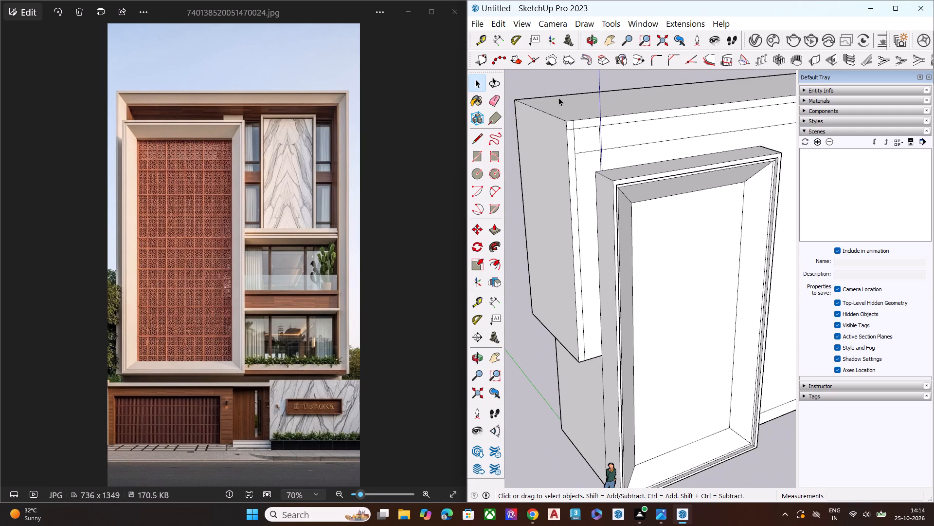
middle_drag(585, 130, 528, 125)
scroll(602, 127, up, 9)
key(l)
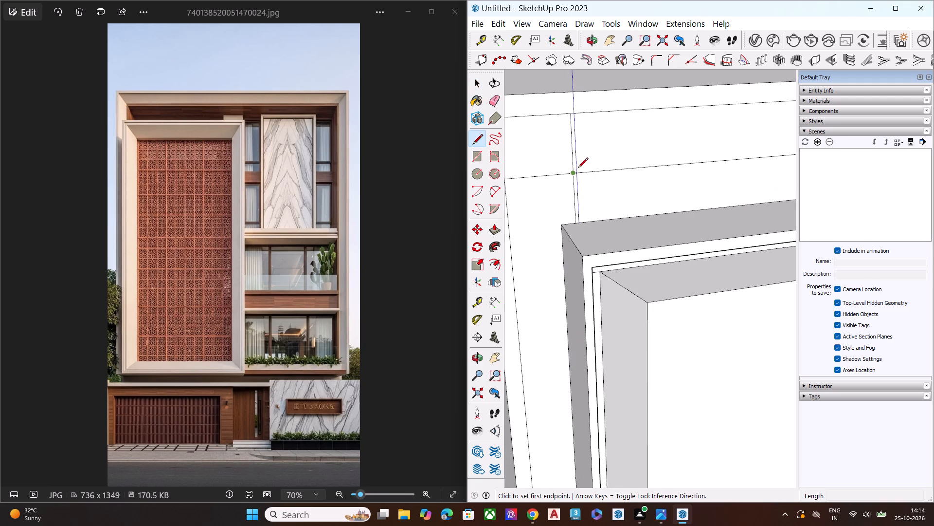
click(573, 175)
scroll(629, 120, down, 5)
scroll(547, 129, up, 5)
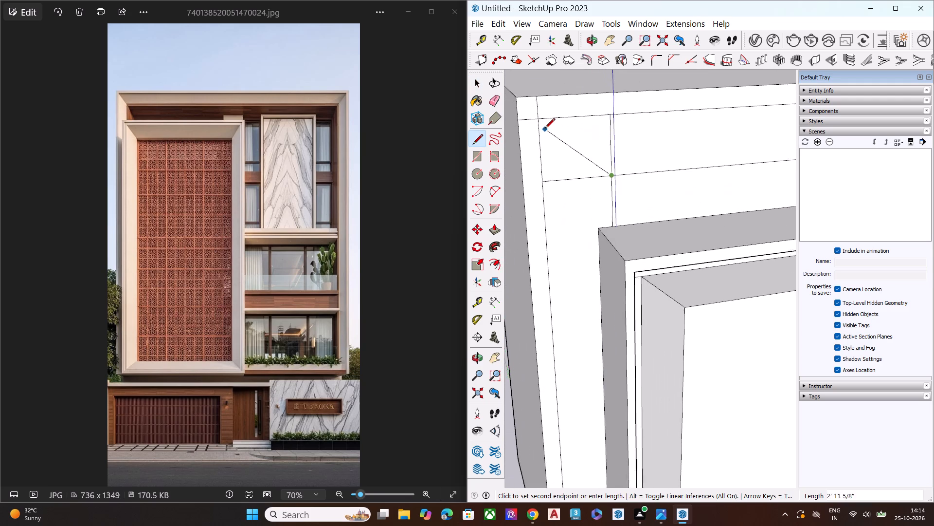
scroll(545, 129, up, 1)
click(534, 118)
key(space)
Move the whole connected building along the red axis, away from the human figure, and deselect it.
scroll(569, 121, down, 7)
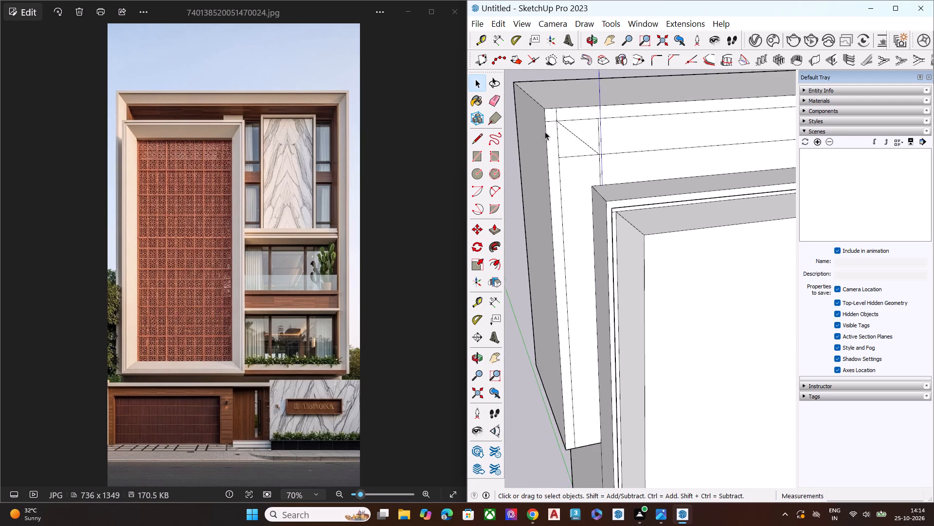
scroll(536, 131, down, 7)
middle_drag(637, 148, 526, 50)
scroll(534, 54, up, 1)
click(644, 93)
scroll(491, 111, down, 5)
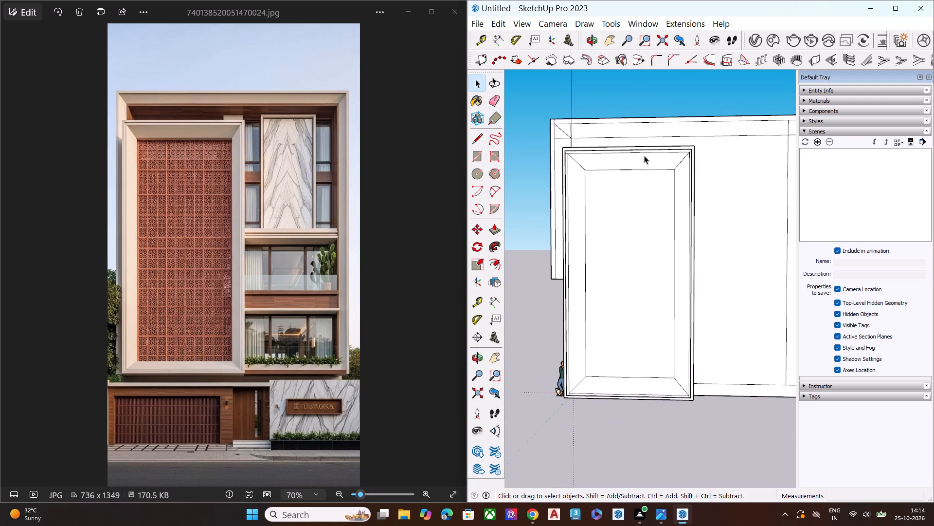
triple_click(654, 160)
scroll(526, 74, down, 1)
scroll(521, 75, up, 1)
scroll(513, 76, down, 6)
scroll(597, 196, up, 7)
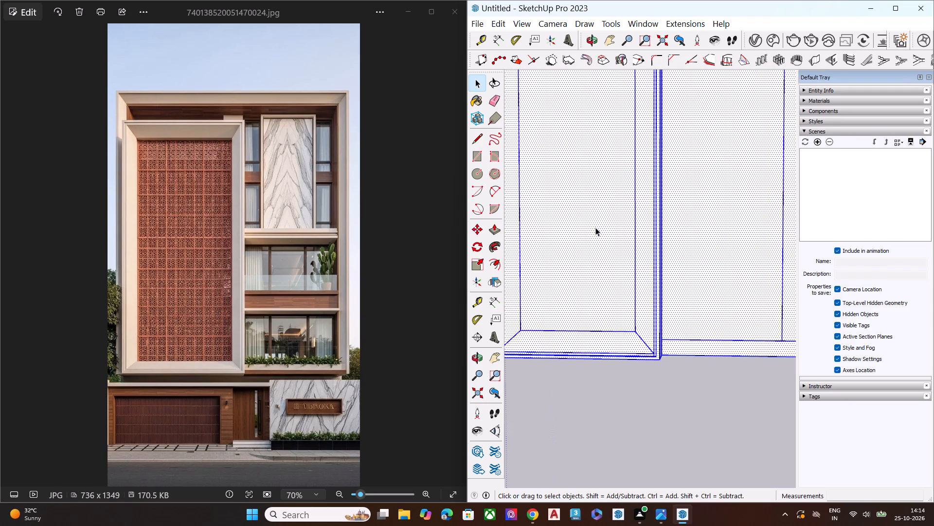
scroll(621, 181, up, 1)
scroll(621, 181, down, 7)
key(m)
scroll(599, 224, down, 1)
middle_drag(569, 238, 702, 223)
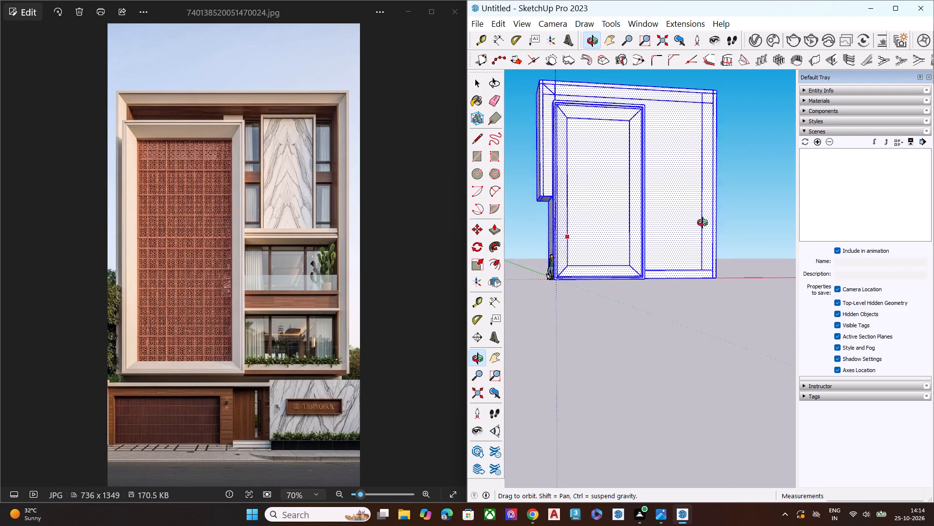
middle_drag(702, 223, 718, 219)
scroll(533, 289, up, 2)
scroll(513, 297, down, 1)
scroll(513, 297, up, 7)
click(591, 262)
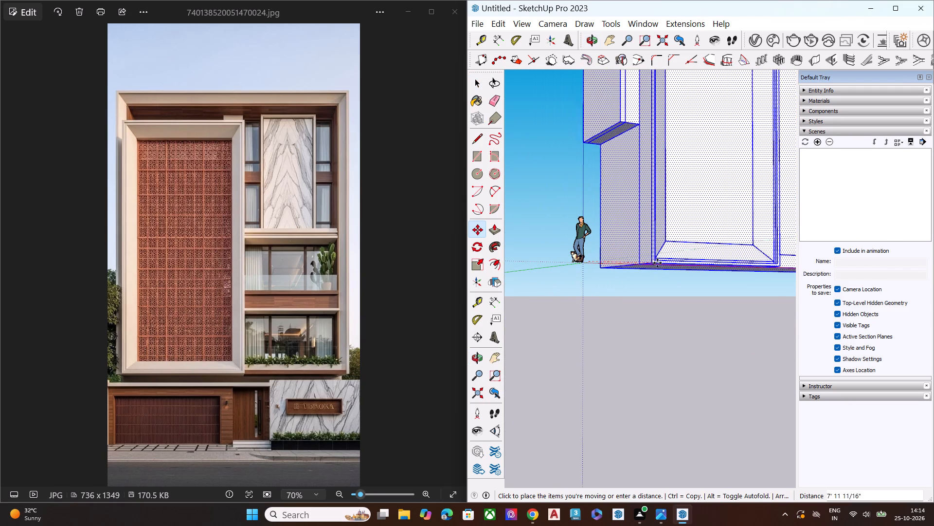
click(670, 263)
key(space)
scroll(572, 265, down, 7)
scroll(594, 212, down, 1)
scroll(592, 214, up, 1)
scroll(592, 214, down, 2)
scroll(589, 216, up, 1)
scroll(586, 222, down, 2)
middle_drag(652, 189, 561, 245)
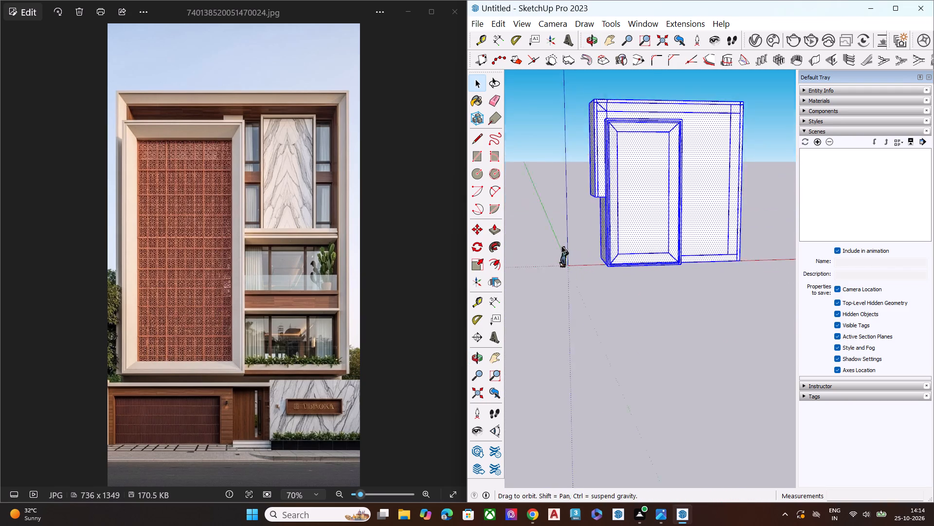
middle_drag(561, 245, 564, 245)
scroll(650, 139, down, 5)
middle_drag(684, 144, 614, 207)
scroll(716, 98, up, 3)
scroll(729, 95, down, 1)
scroll(737, 96, up, 2)
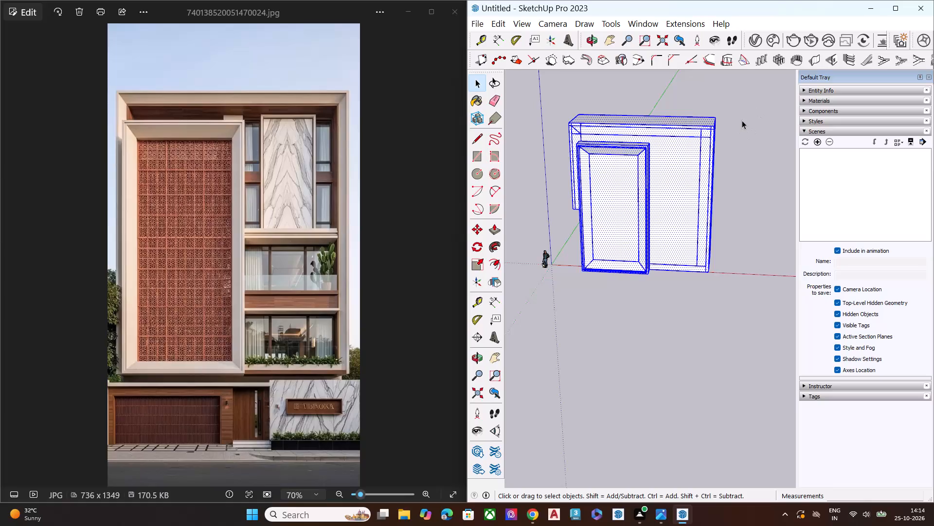
click(742, 120)
Erase the short line segments crossing the thin outer border around the front face's upper left corner.
scroll(588, 123, up, 16)
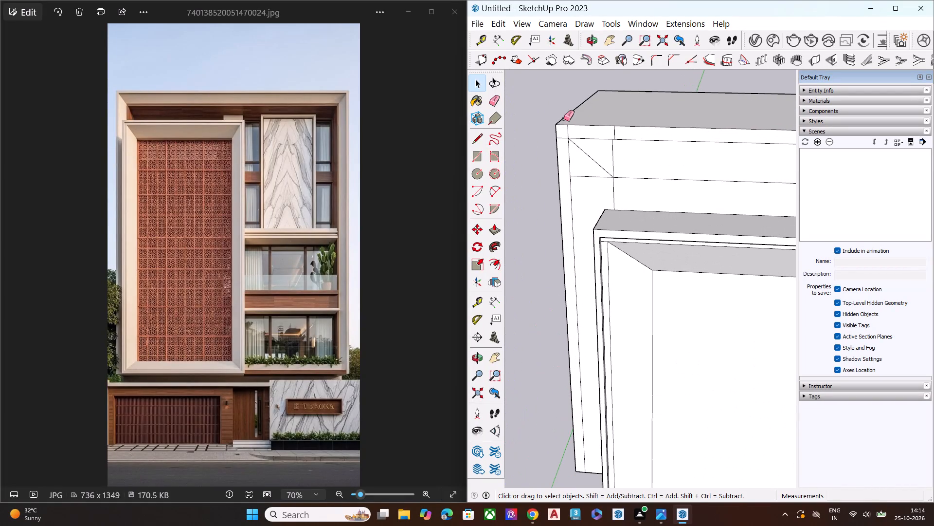
key(e)
middle_drag(566, 131, 577, 93)
scroll(576, 109, up, 4)
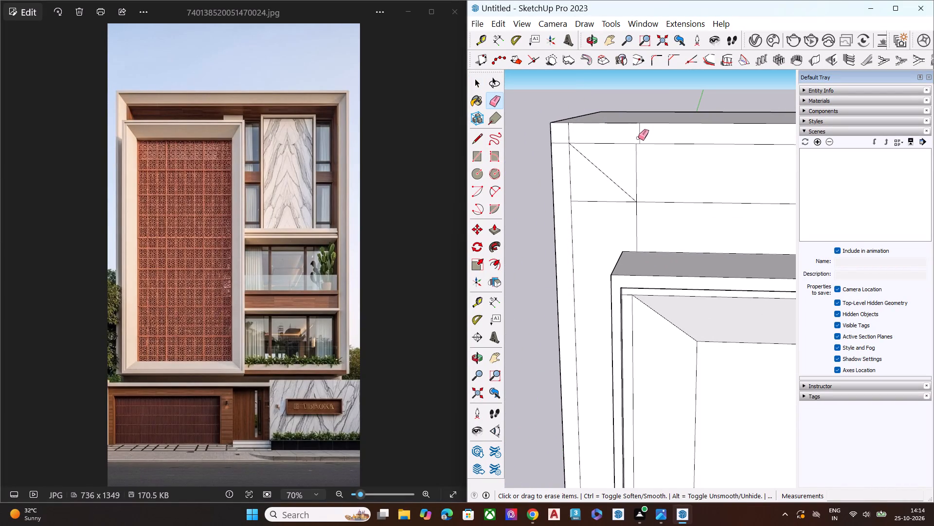
click(640, 135)
middle_drag(621, 150, 671, 240)
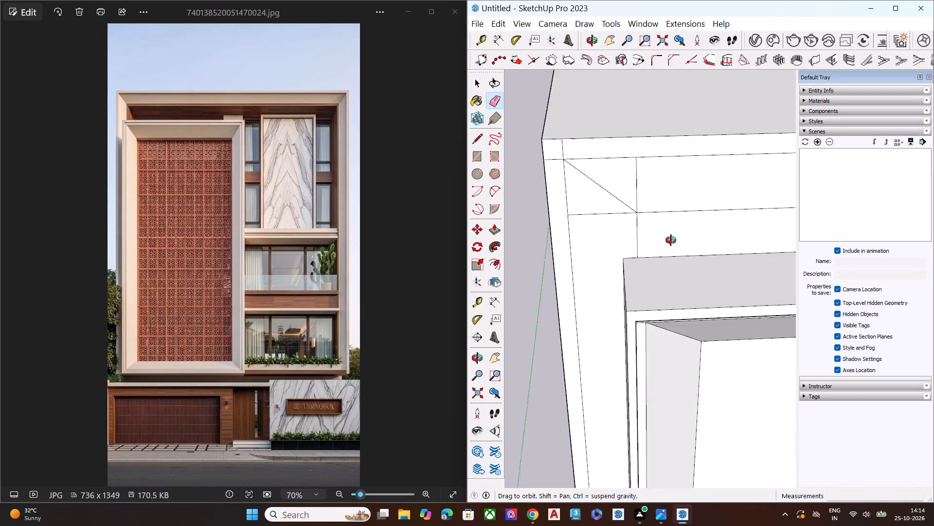
middle_drag(671, 240, 754, 131)
scroll(575, 135, up, 4)
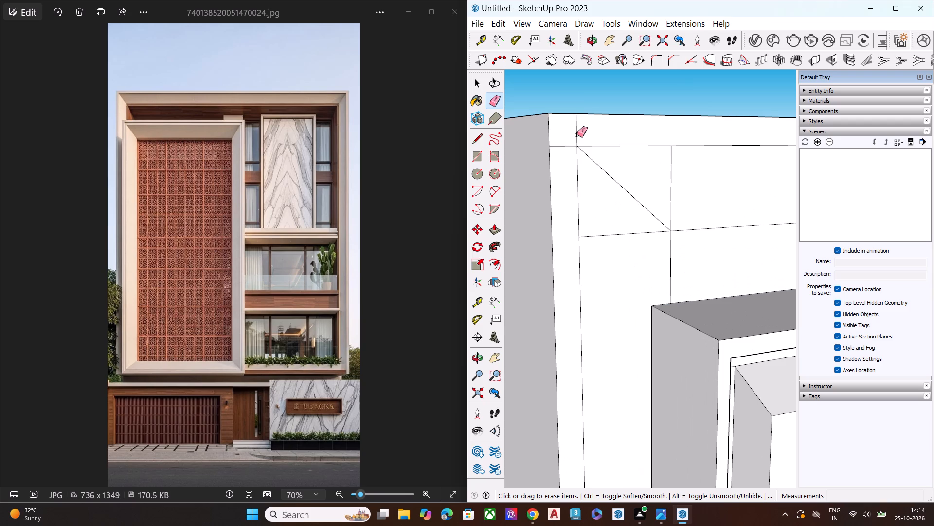
click(577, 135)
click(568, 145)
Erase the short line segments crossing the thin outer border at the front face's upper right corner.
scroll(519, 145, down, 10)
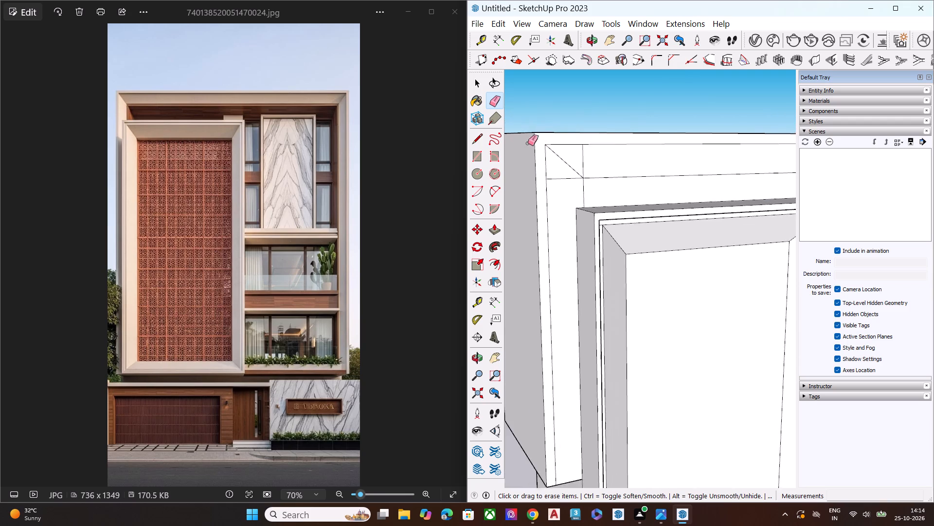
scroll(528, 143, down, 12)
scroll(730, 148, up, 13)
scroll(757, 125, down, 3)
scroll(757, 125, up, 3)
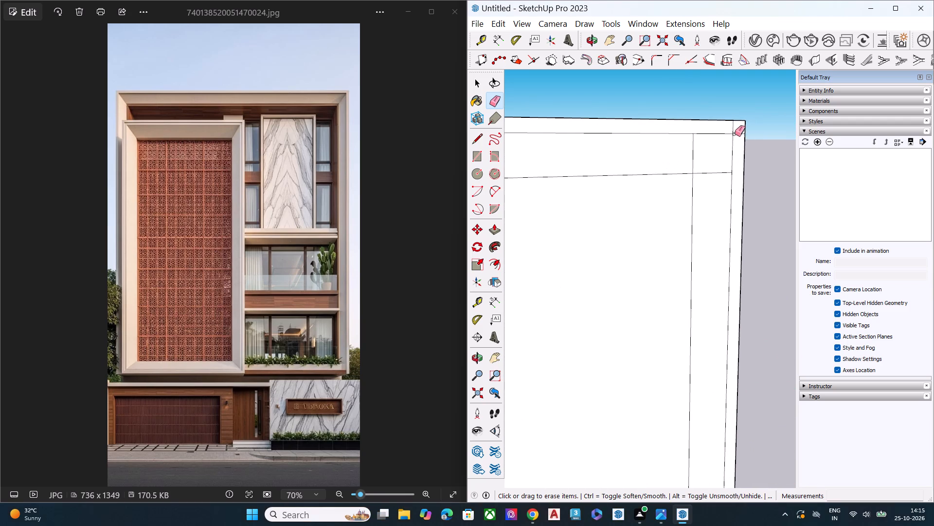
click(735, 128)
click(734, 126)
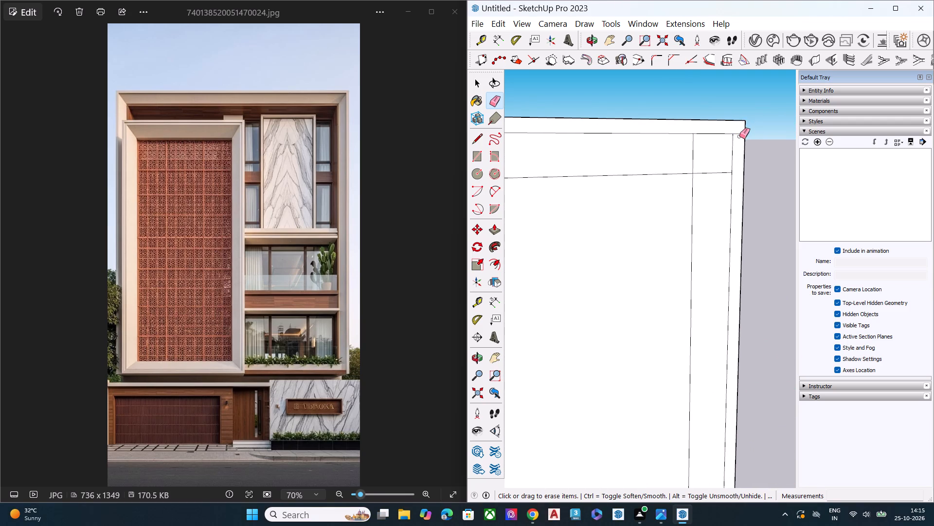
click(738, 134)
scroll(723, 138, down, 6)
scroll(662, 114, down, 8)
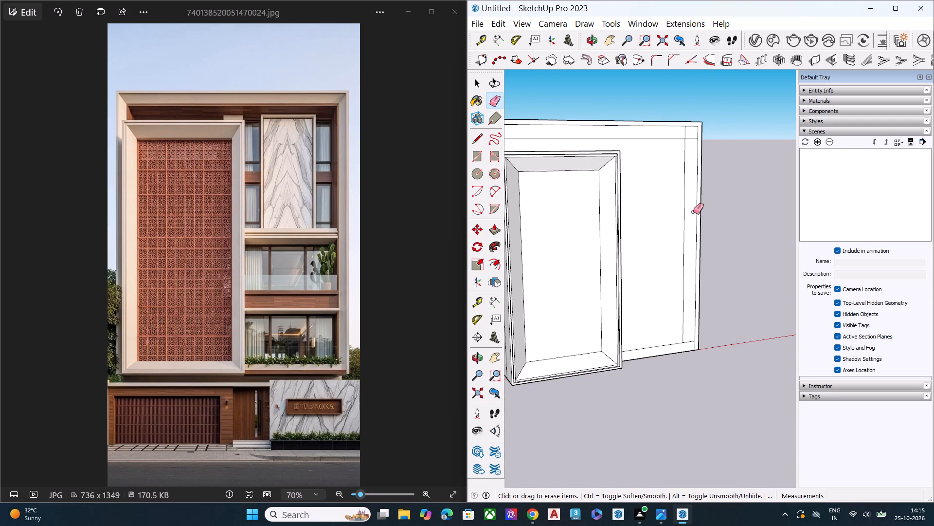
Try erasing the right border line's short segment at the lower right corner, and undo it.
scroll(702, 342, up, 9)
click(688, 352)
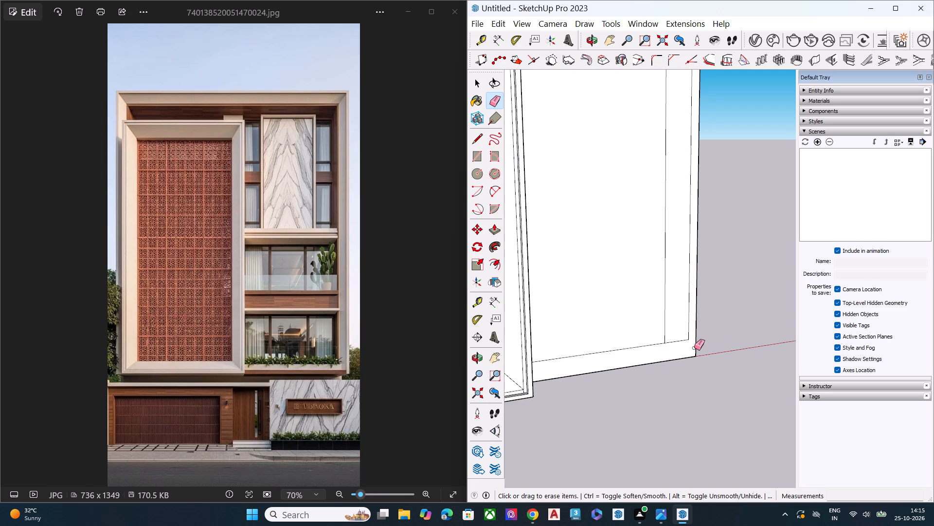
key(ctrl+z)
Copy the front face's lower inner border line down about 8 inches towards the building's bottom edge.
middle_drag(682, 357, 582, 350)
key(space)
scroll(693, 343, down, 4)
middle_drag(645, 352, 604, 341)
scroll(597, 348, up, 3)
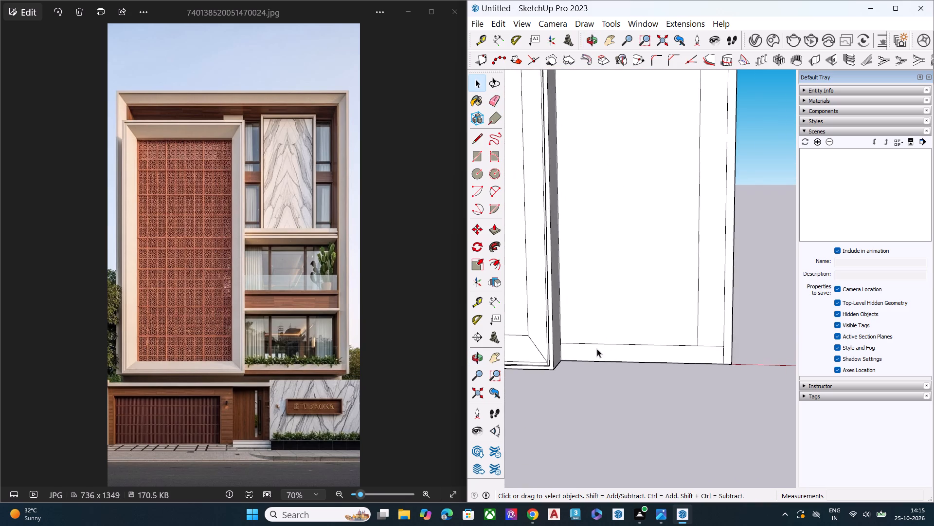
scroll(597, 349, up, 1)
middle_drag(749, 359, 646, 329)
scroll(678, 345, up, 4)
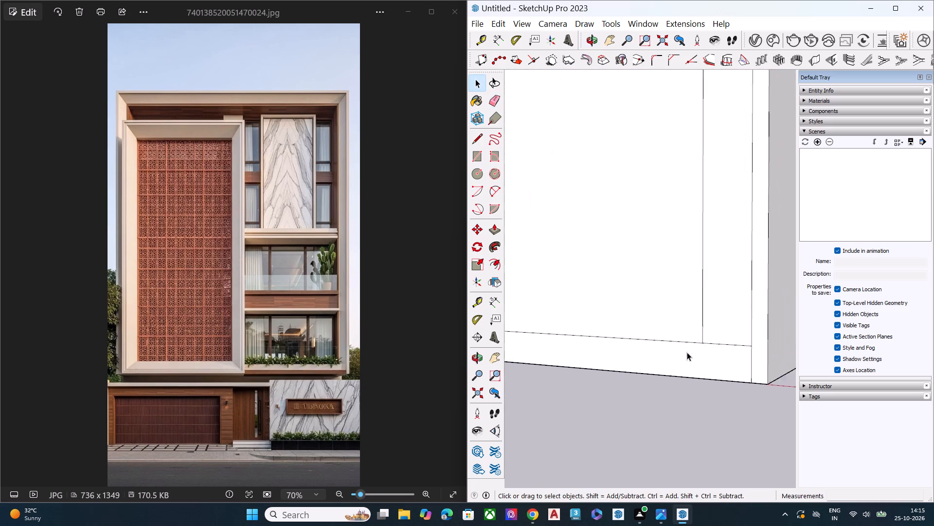
scroll(687, 352, up, 3)
click(728, 341)
ctrl+click(694, 339)
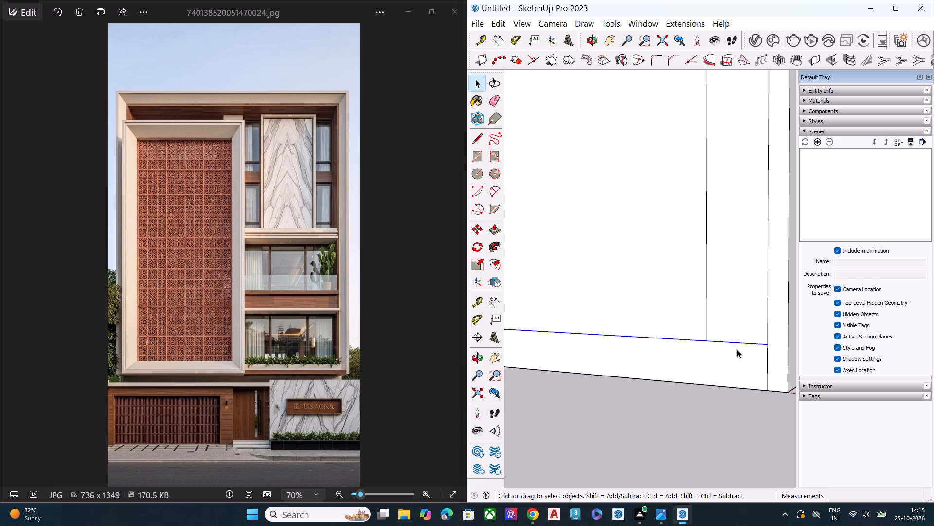
key(m)
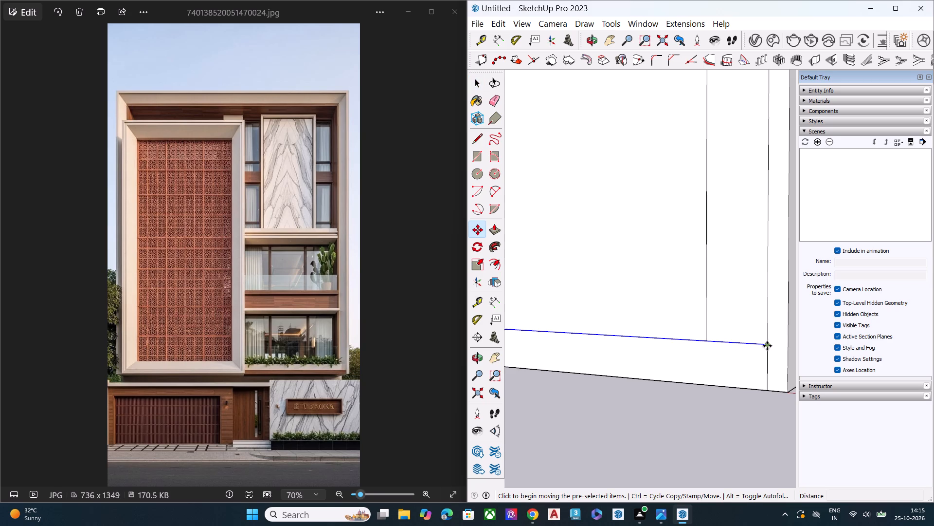
click(767, 345)
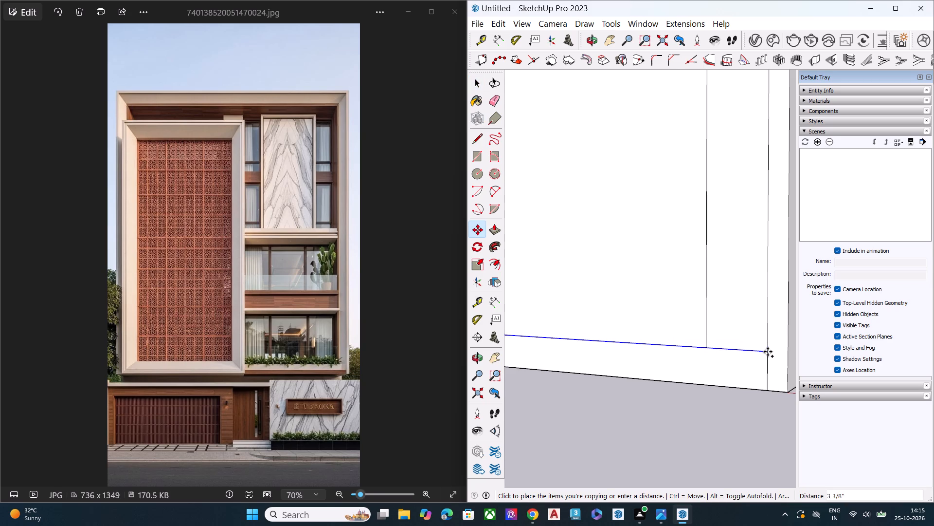
middle_drag(767, 357, 808, 339)
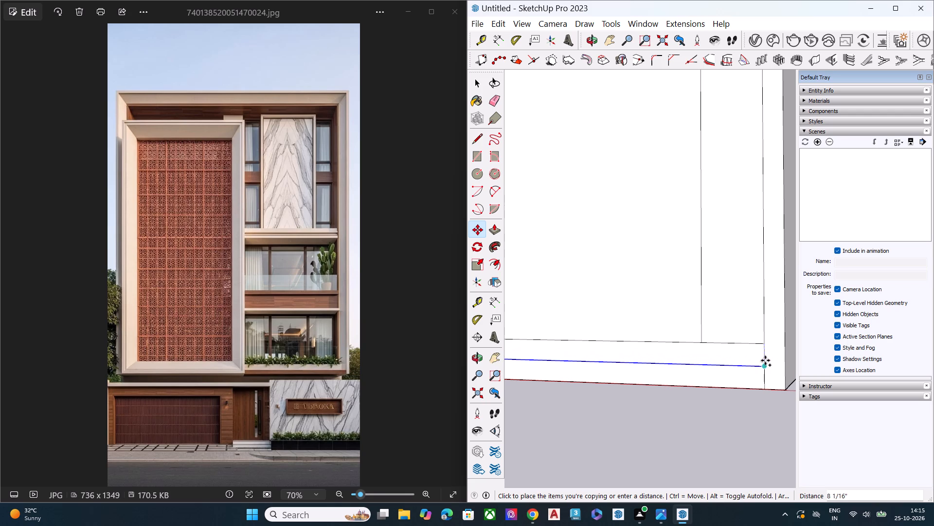
click(765, 363)
key(space)
click(738, 408)
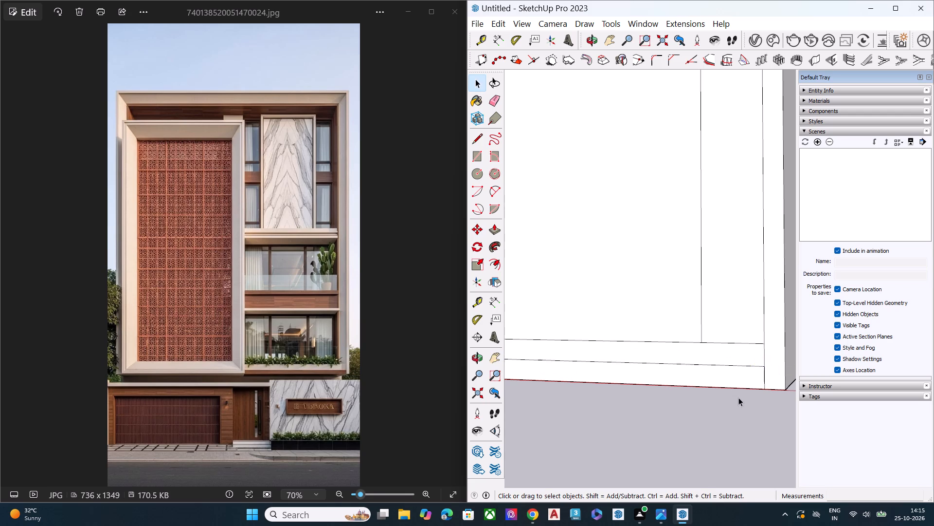
Draw a diagonal bevel line about 3' 5" long between the inner and outer border corners at the front face's upper right.
scroll(728, 347, down, 7)
scroll(746, 356, up, 1)
scroll(746, 356, down, 1)
scroll(700, 329, down, 6)
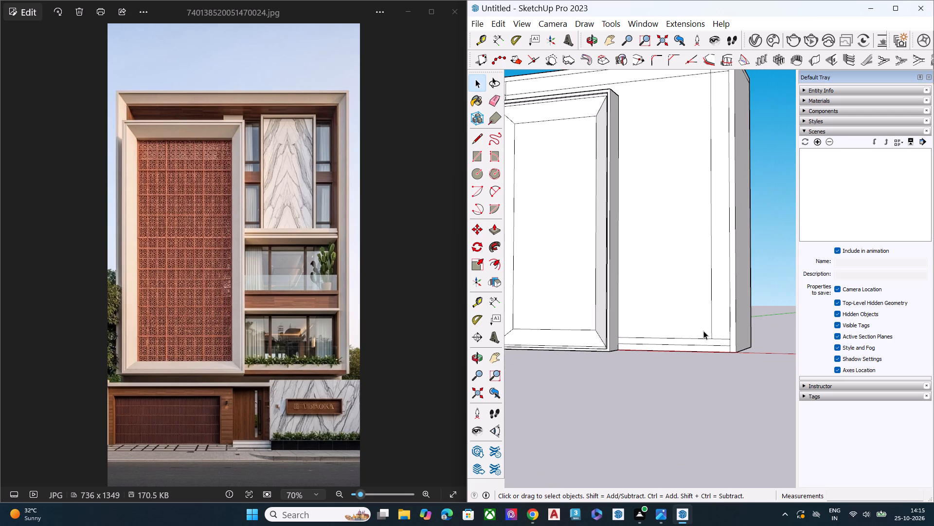
double_click(692, 323)
scroll(737, 319, down, 3)
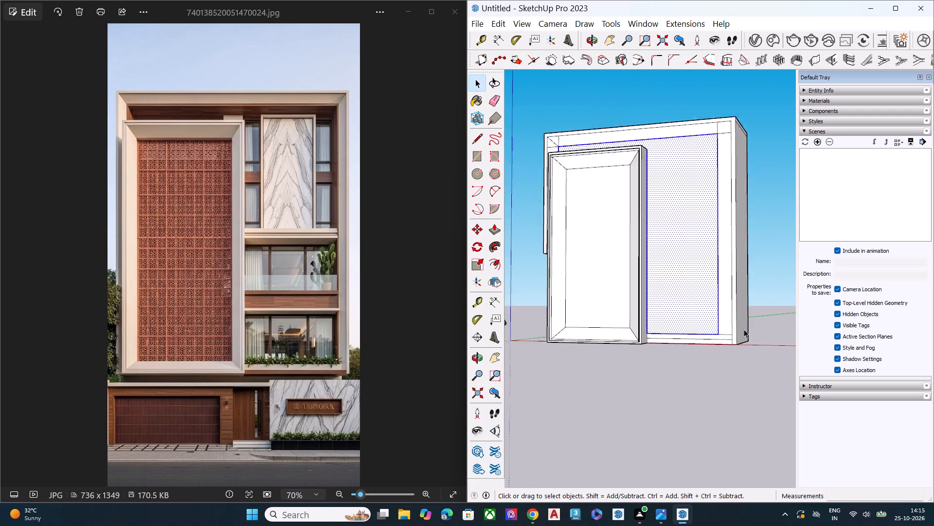
scroll(744, 329, down, 3)
scroll(724, 162, up, 6)
click(752, 154)
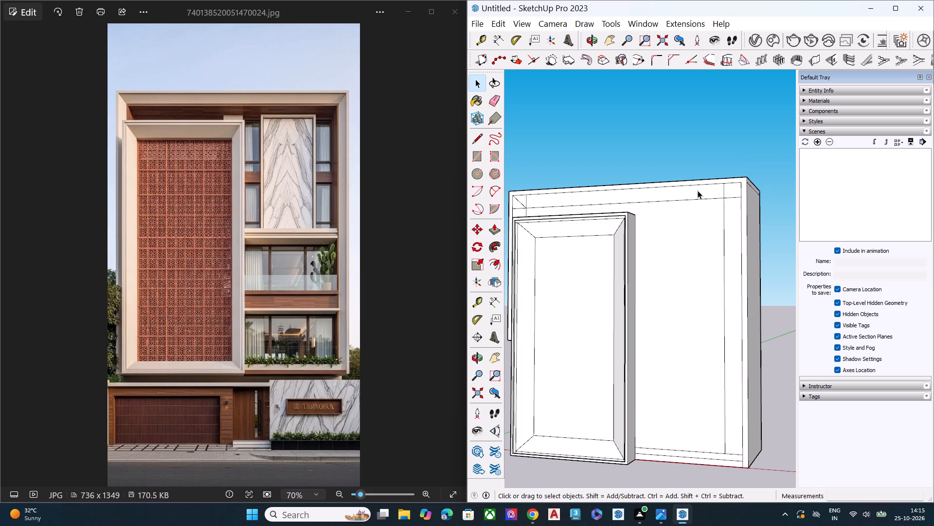
key(l)
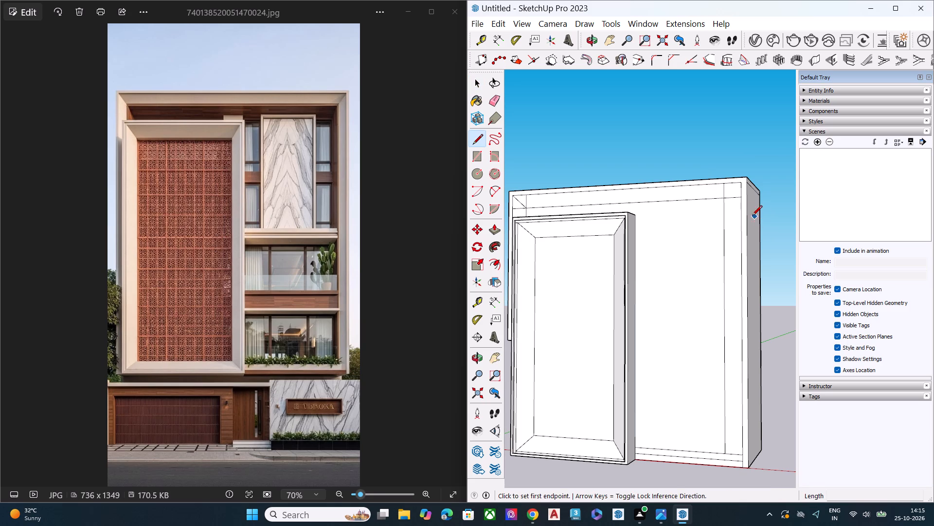
click(722, 198)
click(741, 182)
key(space)
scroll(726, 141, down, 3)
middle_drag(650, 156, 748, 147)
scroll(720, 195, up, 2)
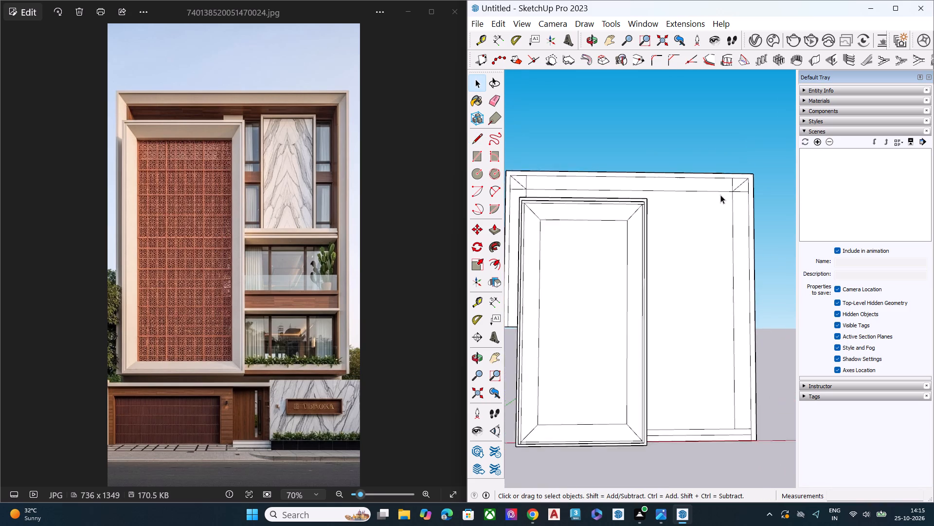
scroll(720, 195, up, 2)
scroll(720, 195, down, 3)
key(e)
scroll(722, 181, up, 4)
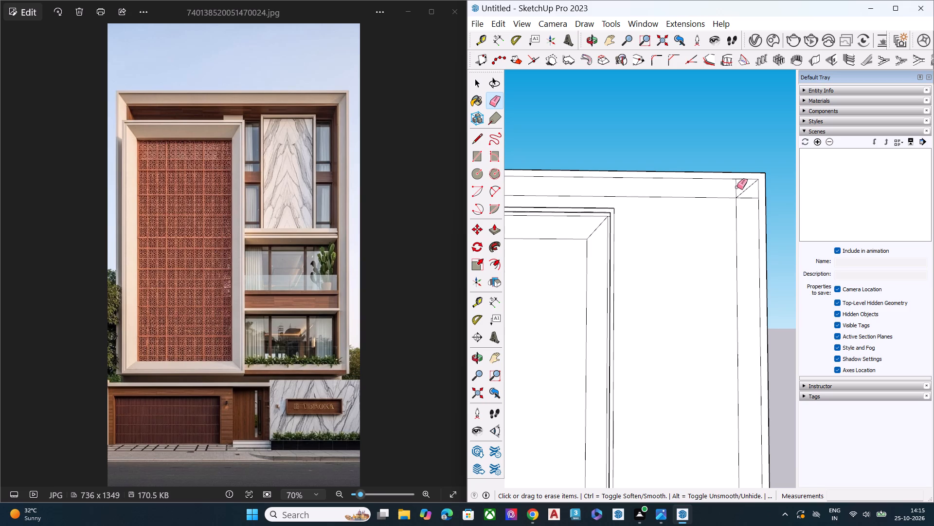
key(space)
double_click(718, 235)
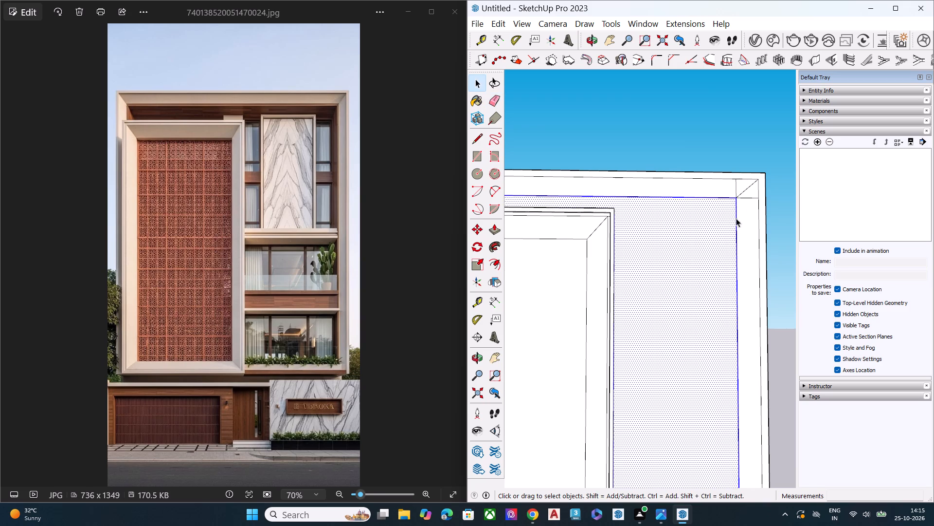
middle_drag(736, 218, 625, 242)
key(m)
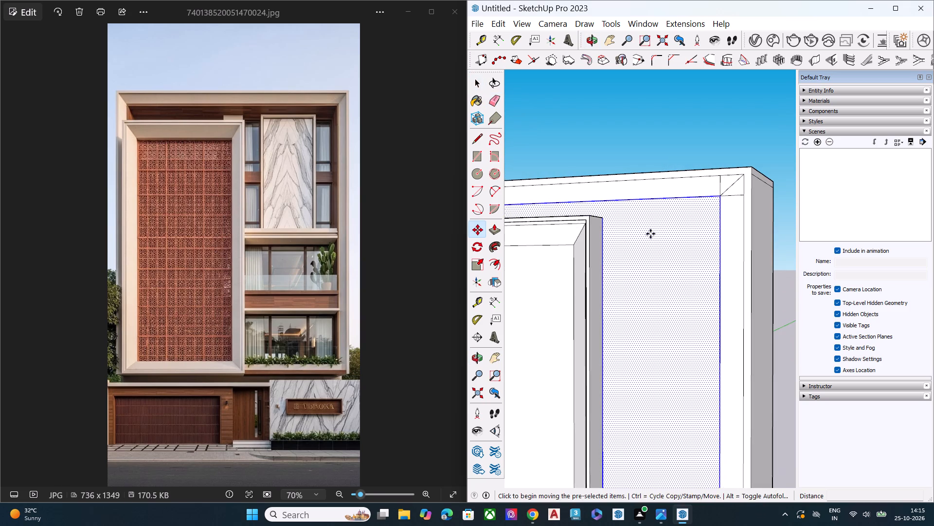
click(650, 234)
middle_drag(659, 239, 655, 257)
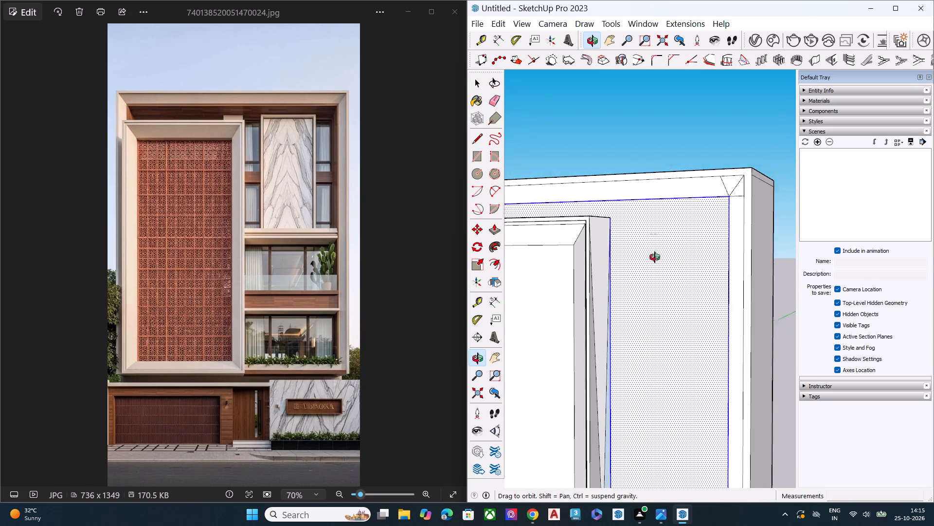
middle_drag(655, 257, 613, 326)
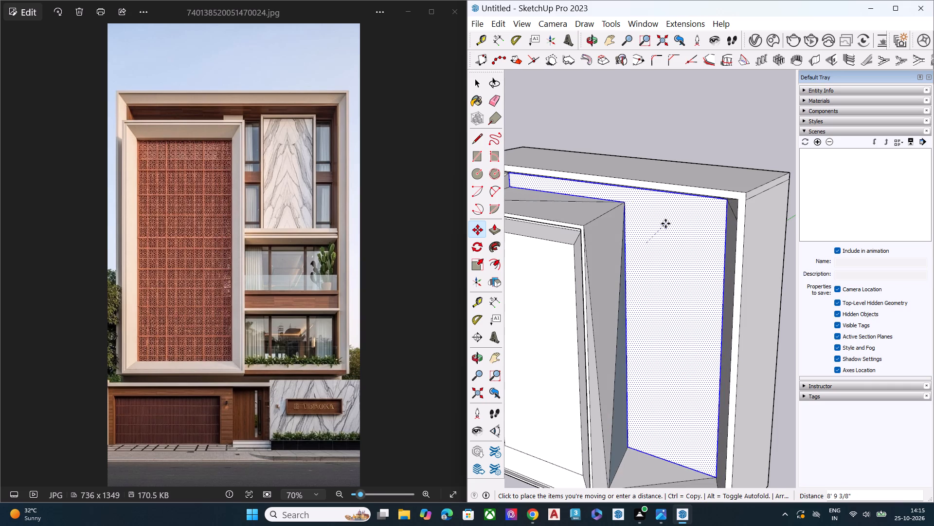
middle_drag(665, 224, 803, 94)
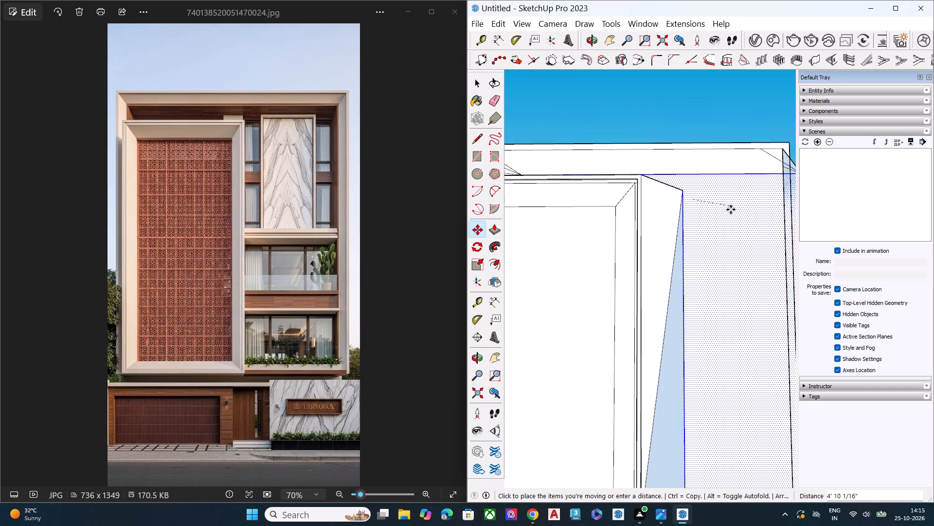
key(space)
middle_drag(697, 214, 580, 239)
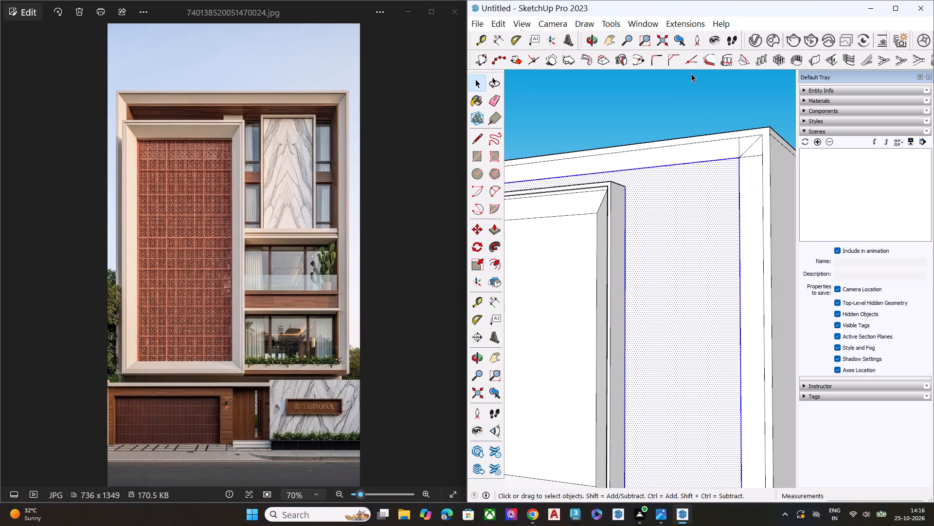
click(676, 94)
Draw a vertical line about 37' 6" long down the projecting frame's right rear edge, from its top to the building's base.
key(l)
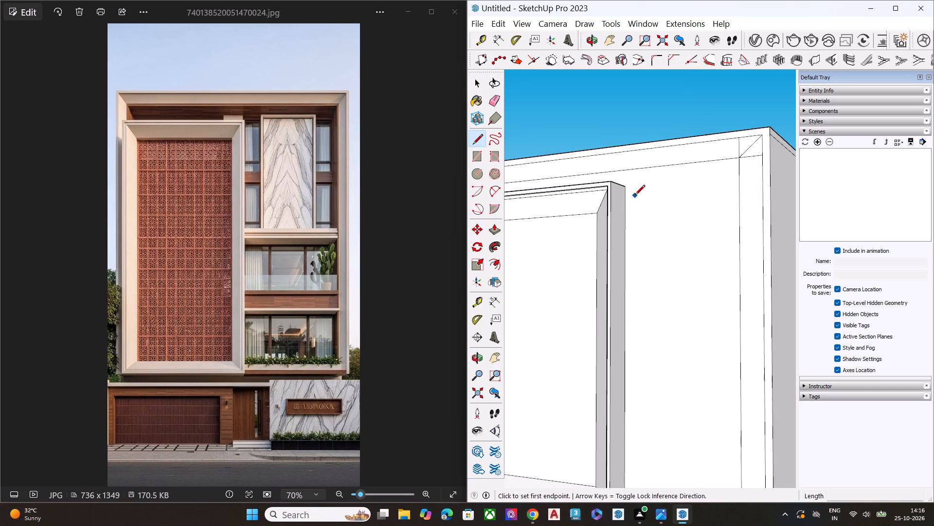
click(626, 184)
scroll(650, 212, down, 7)
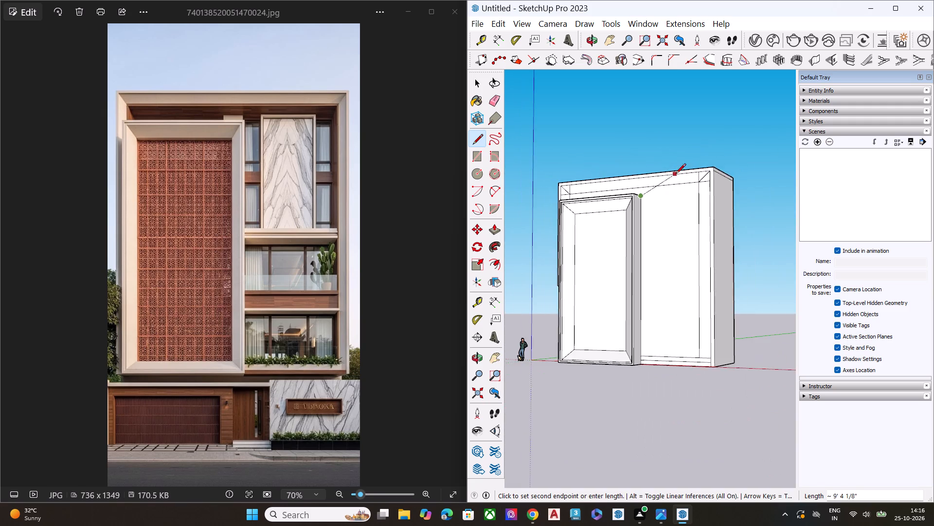
scroll(650, 165, down, 5)
middle_drag(643, 225, 634, 172)
scroll(634, 253, up, 10)
scroll(651, 296, up, 2)
scroll(654, 295, down, 1)
scroll(654, 295, up, 4)
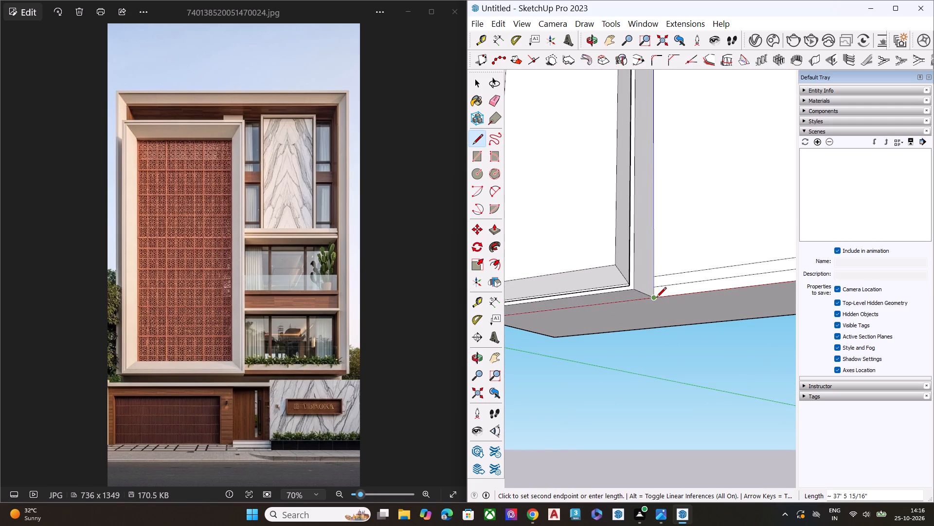
click(656, 298)
key(space)
Draw a line along the red axis on the underside, from the projecting frame's lower right rear corner to the building's left edge.
scroll(619, 286, down, 6)
scroll(638, 248, down, 5)
middle_drag(642, 267, 624, 90)
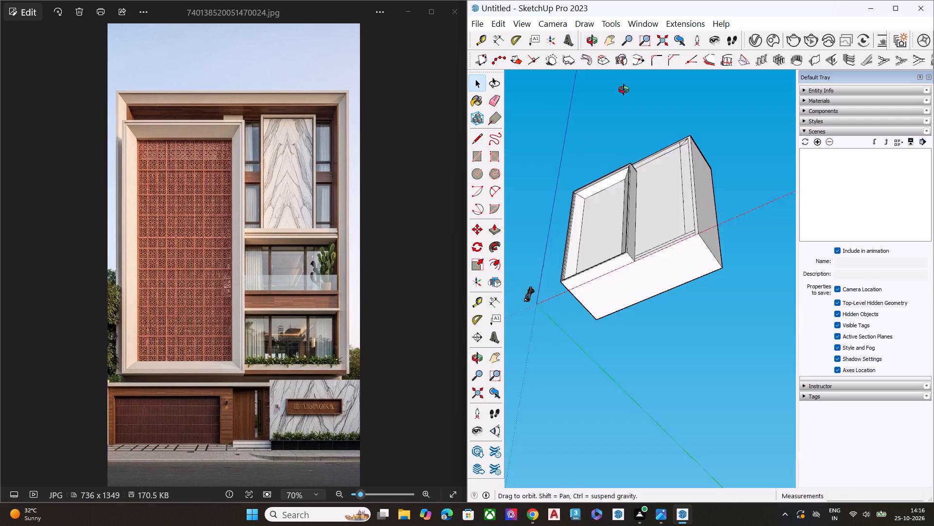
middle_drag(624, 90, 622, 82)
scroll(642, 238, up, 2)
scroll(642, 262, down, 3)
scroll(642, 262, up, 2)
middle_drag(638, 268, 664, 231)
scroll(664, 231, up, 1)
key(l)
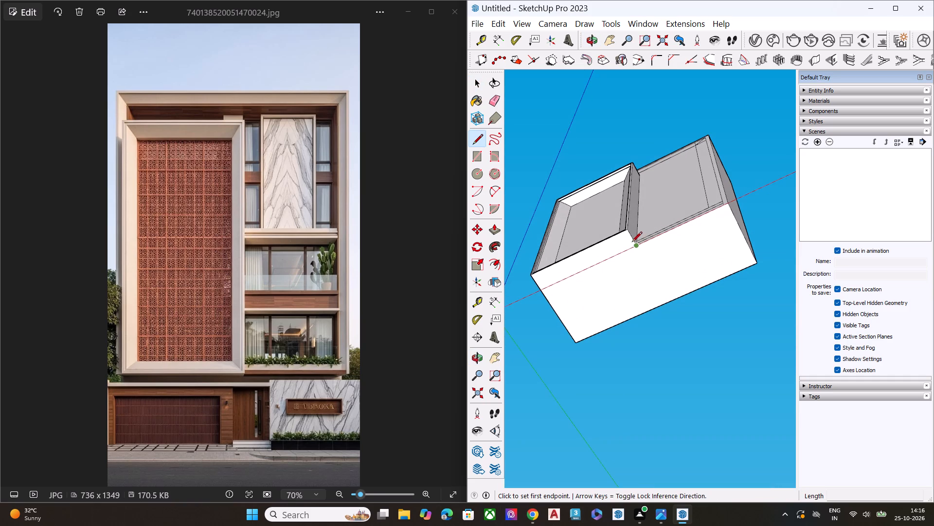
click(635, 247)
click(537, 289)
key(space)
Examine the building's underside, left side and front borders around the projecting frame.
middle_drag(613, 239, 864, 283)
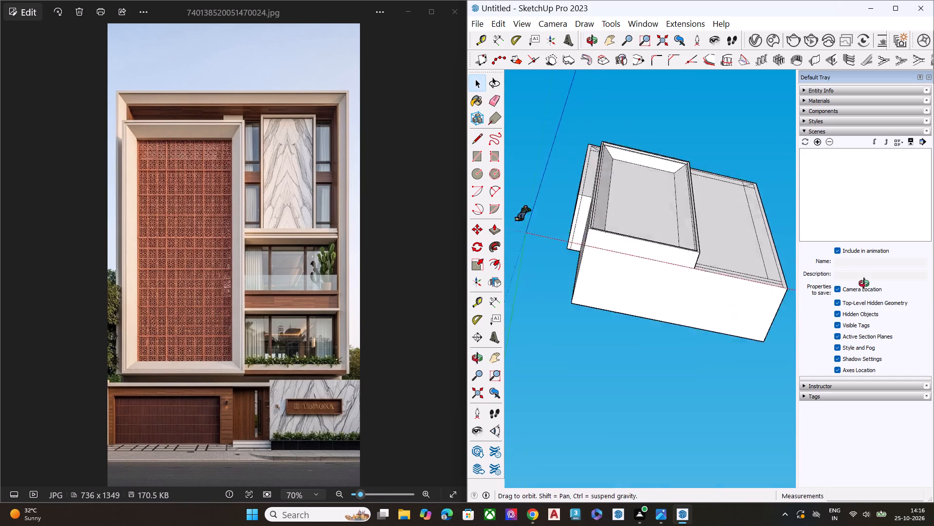
middle_drag(864, 283, 930, 316)
middle_drag(715, 268, 719, 310)
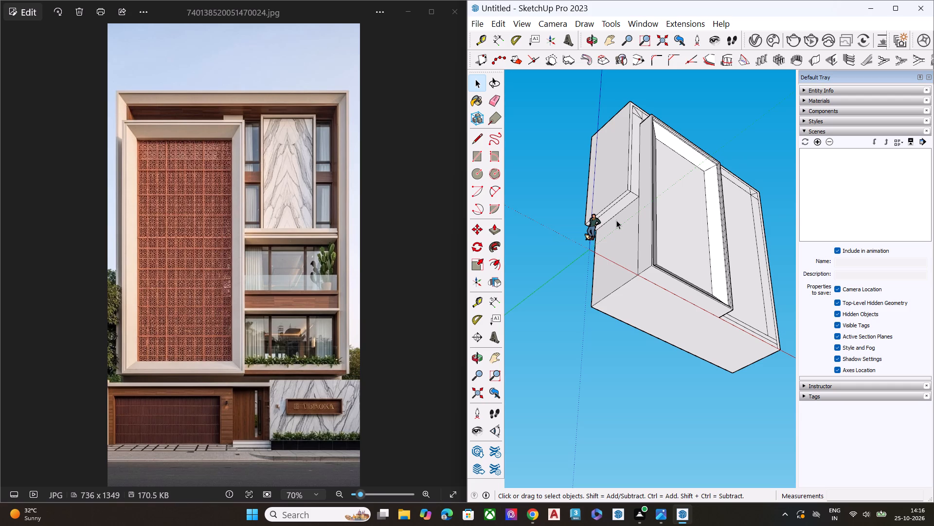
scroll(512, 414, down, 5)
middle_drag(653, 334, 648, 409)
scroll(677, 313, up, 3)
scroll(703, 294, down, 1)
scroll(703, 294, up, 2)
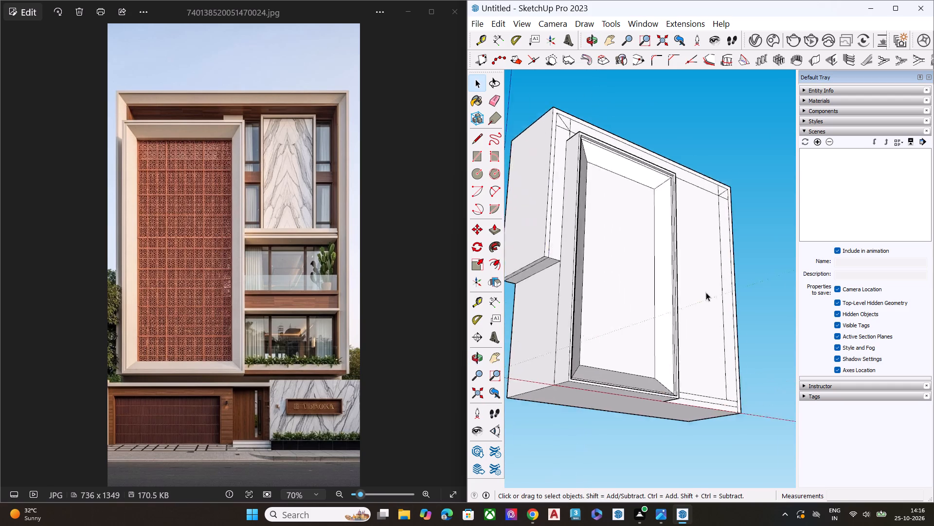
scroll(706, 292, up, 3)
middle_drag(681, 253, 678, 360)
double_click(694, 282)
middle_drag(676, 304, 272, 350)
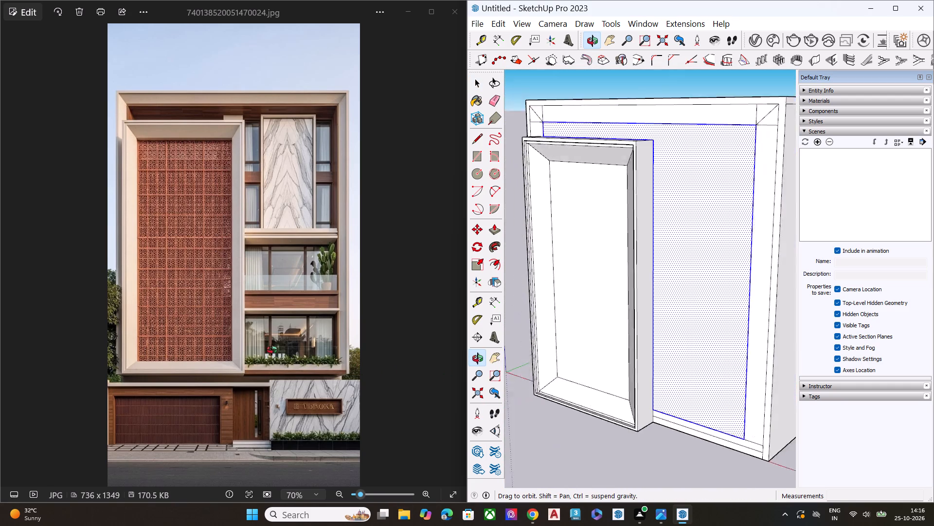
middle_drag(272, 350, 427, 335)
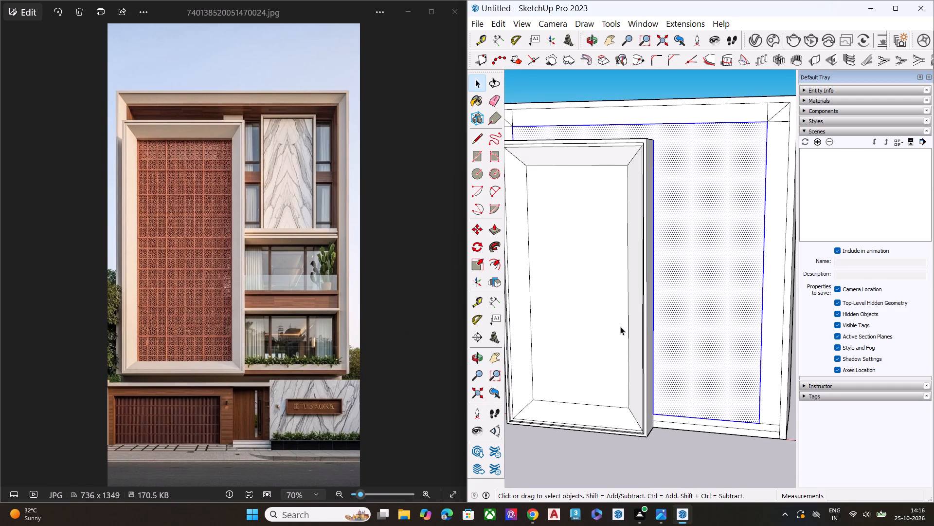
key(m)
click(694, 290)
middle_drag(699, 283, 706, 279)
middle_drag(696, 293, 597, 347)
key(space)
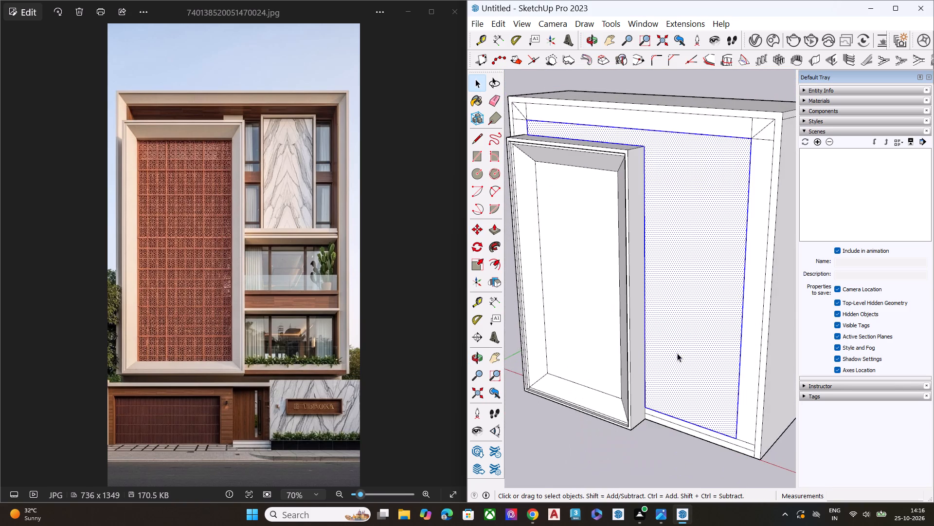
Draw a short vertical line at the projecting frame's lower right rear edge, from the building's base to the inner panel's lower corner.
scroll(645, 403, up, 9)
middle_drag(644, 426, 645, 376)
scroll(647, 431, up, 6)
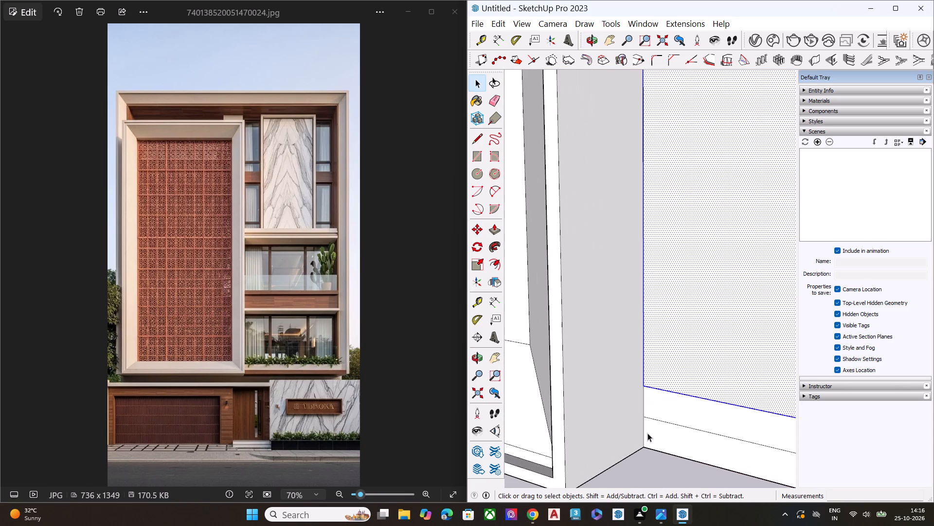
key(l)
click(644, 449)
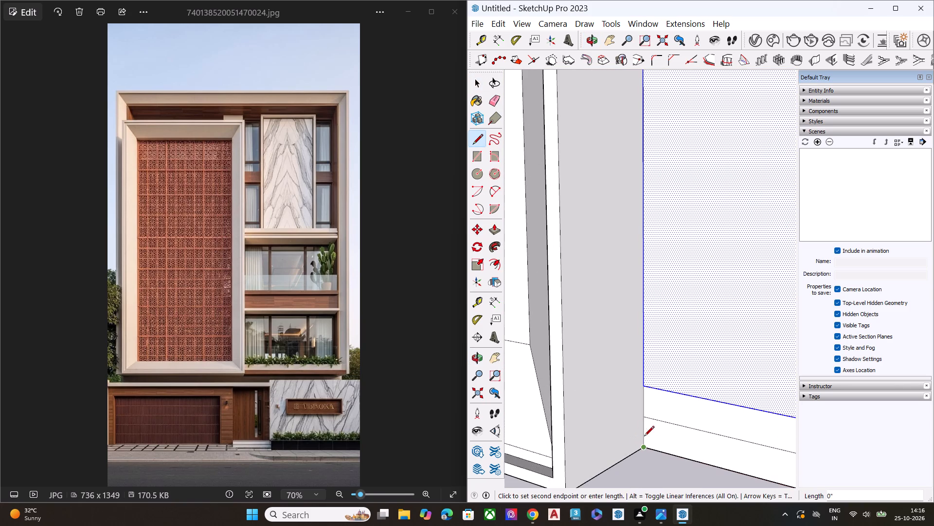
click(642, 386)
key(space)
scroll(602, 379, down, 19)
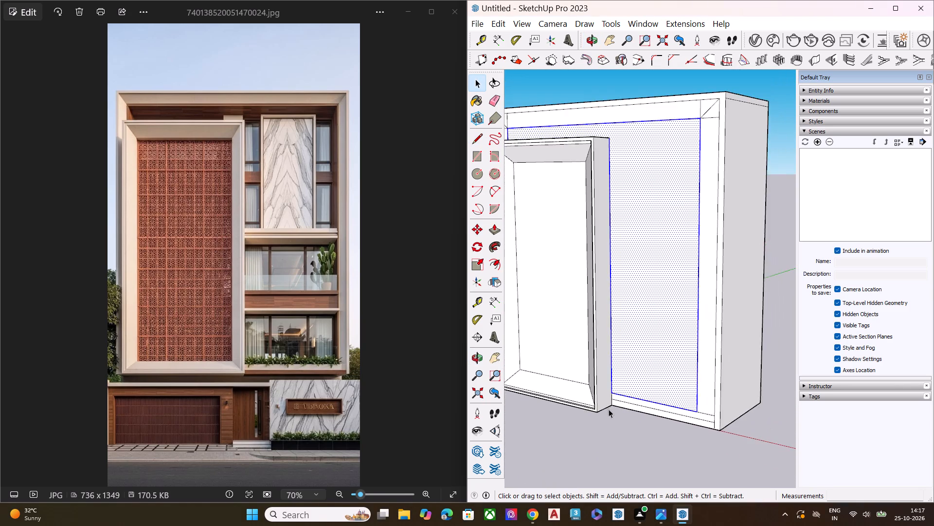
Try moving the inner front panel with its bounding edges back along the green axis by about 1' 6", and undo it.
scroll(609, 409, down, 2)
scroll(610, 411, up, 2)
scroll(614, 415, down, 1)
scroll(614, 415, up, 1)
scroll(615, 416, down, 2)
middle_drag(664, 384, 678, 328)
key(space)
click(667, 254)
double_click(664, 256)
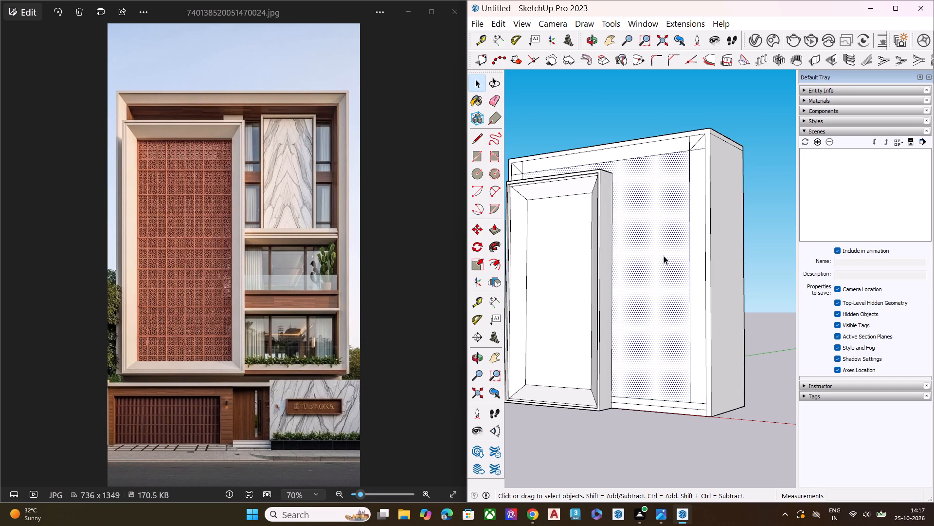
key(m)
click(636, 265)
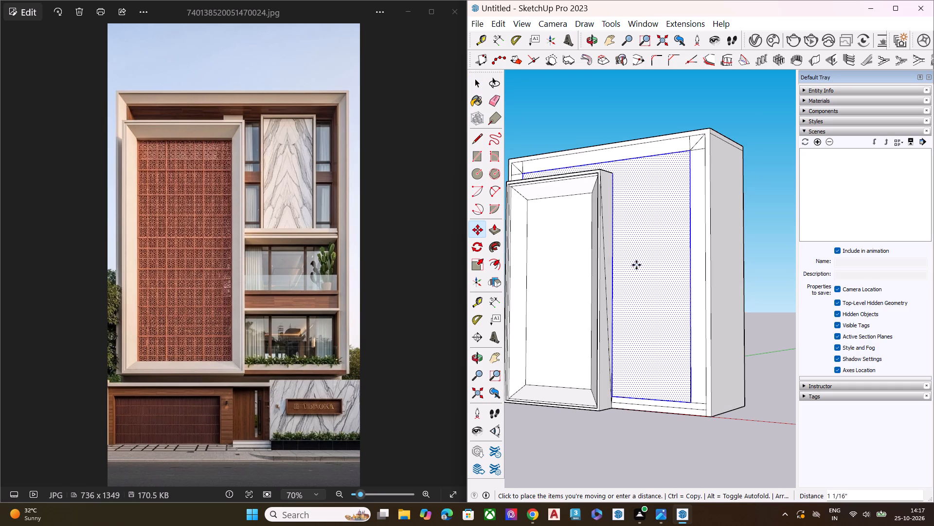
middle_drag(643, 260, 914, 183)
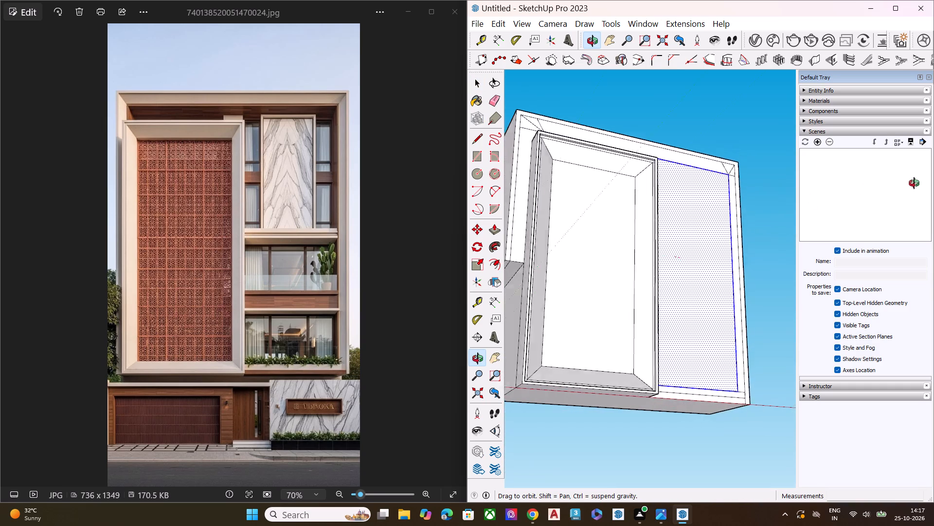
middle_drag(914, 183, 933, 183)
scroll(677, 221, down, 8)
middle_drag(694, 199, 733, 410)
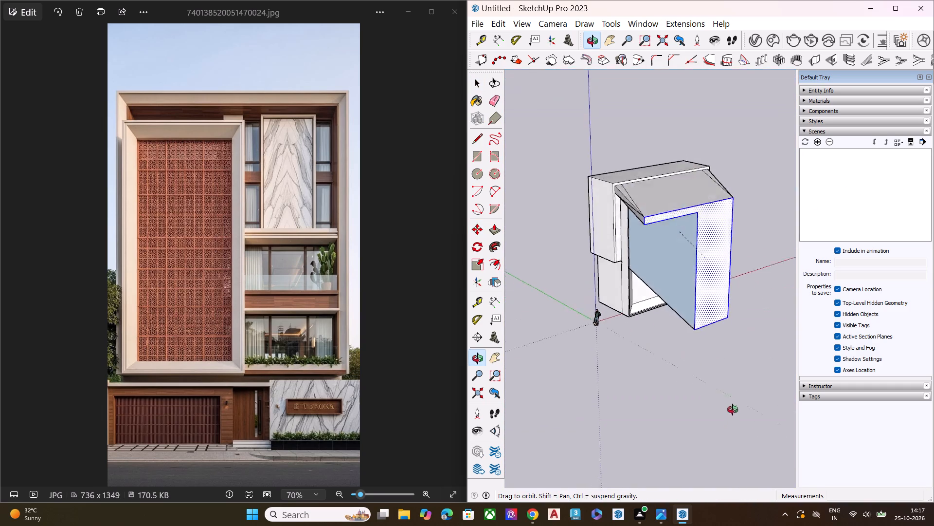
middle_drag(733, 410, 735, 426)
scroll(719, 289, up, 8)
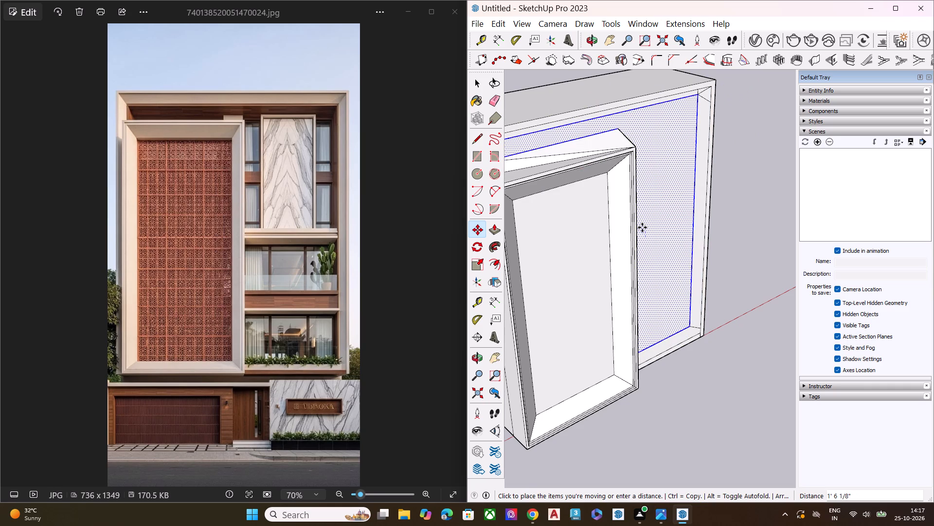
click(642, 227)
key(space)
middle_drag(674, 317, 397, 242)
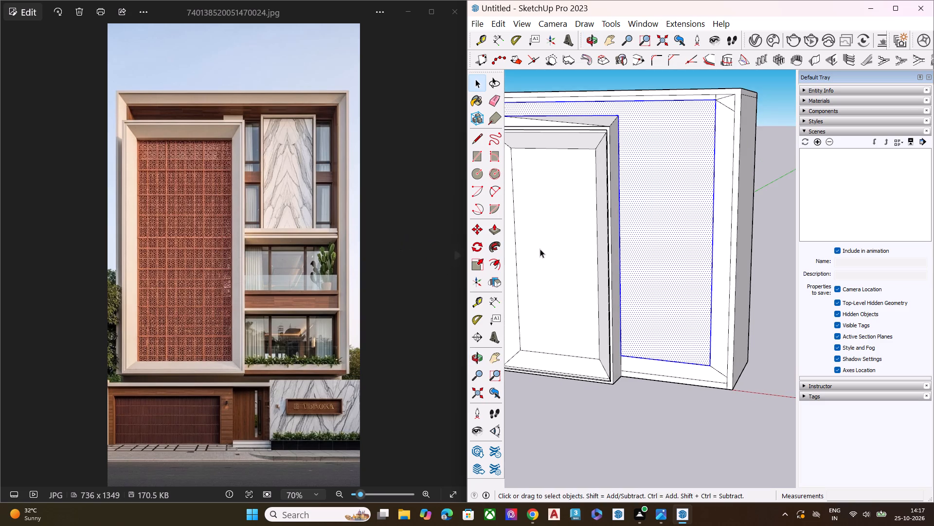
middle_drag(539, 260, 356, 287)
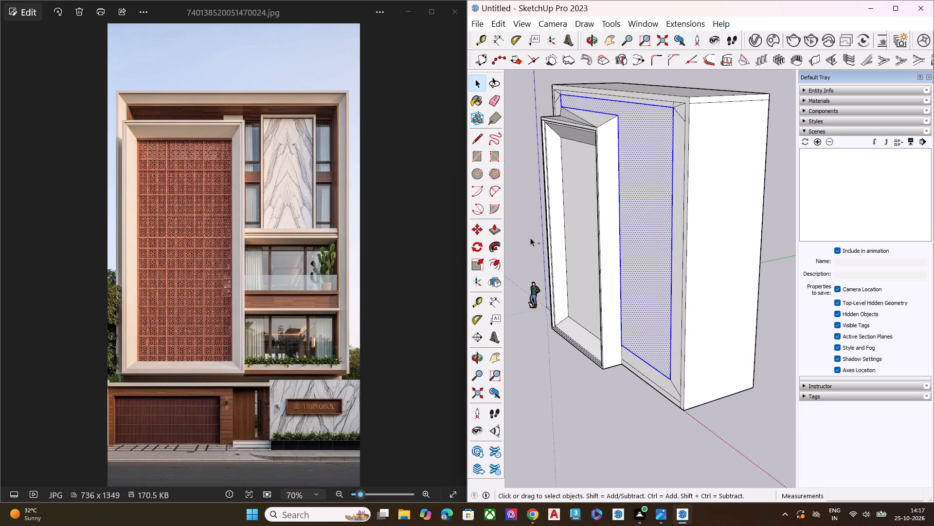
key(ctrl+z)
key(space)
Draw a line about 20' 6" long along the projecting frame's top rear edge, from its left corner to its right corner.
middle_drag(629, 285, 639, 285)
middle_drag(539, 154, 662, 258)
key(l)
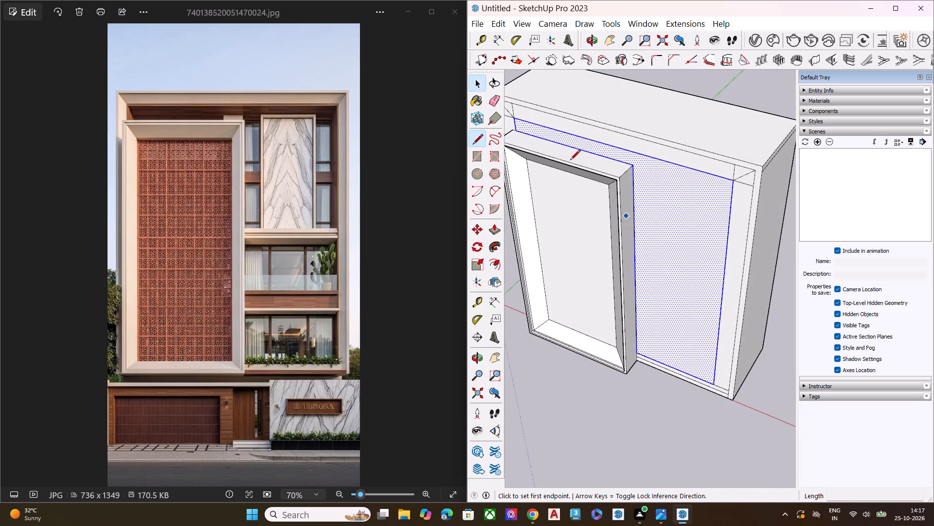
middle_drag(552, 169, 817, 199)
scroll(816, 201, down, 1)
scroll(815, 202, up, 1)
scroll(745, 209, down, 5)
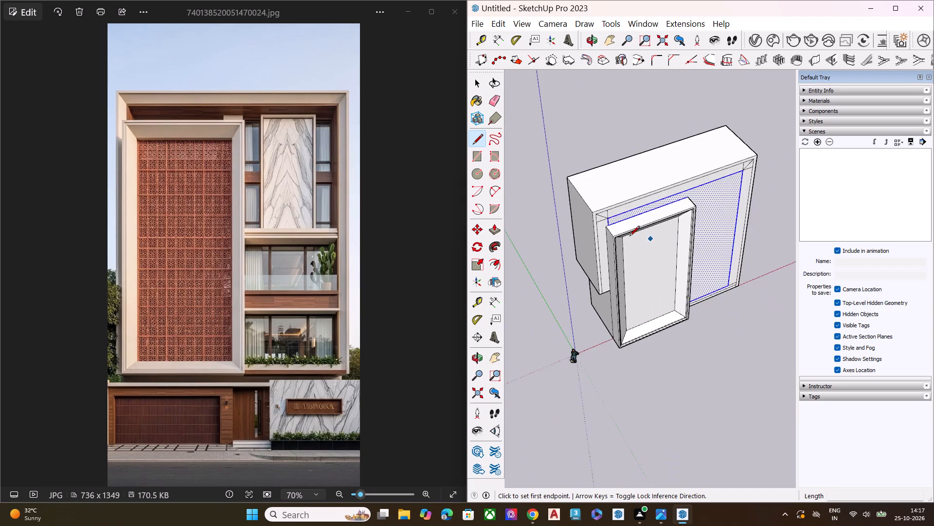
scroll(599, 225, up, 9)
scroll(620, 232, up, 13)
click(614, 219)
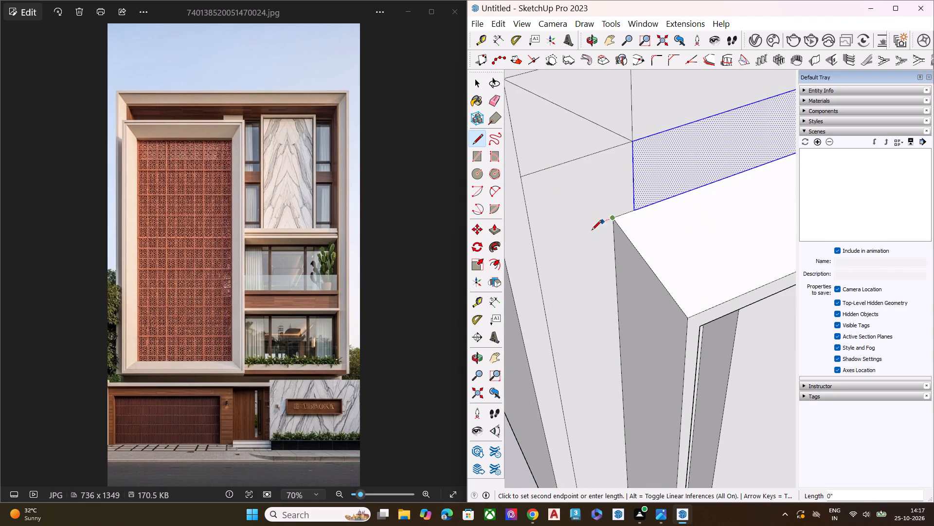
scroll(574, 253, down, 7)
scroll(559, 279, up, 1)
scroll(559, 279, down, 10)
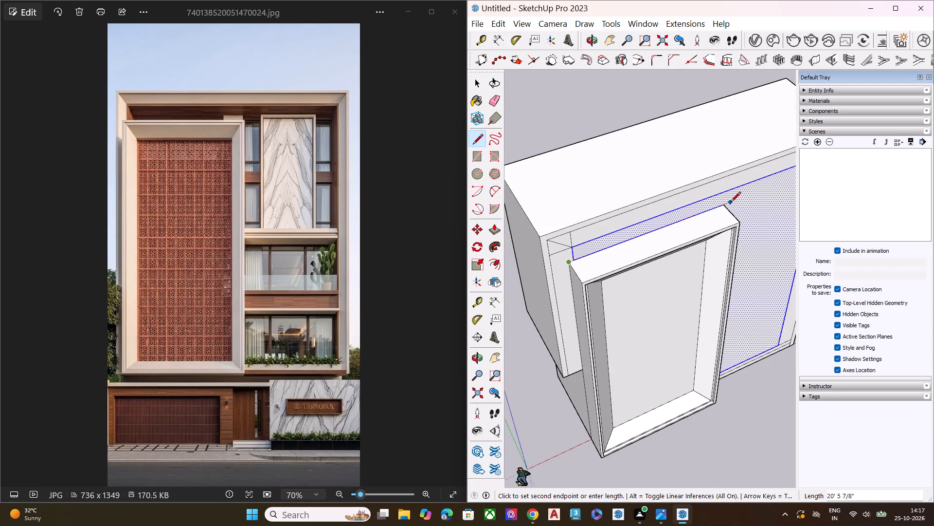
click(727, 205)
key(space)
Trace the projecting frame's right rear edge with vertical lines from its lower corner to its top corner.
middle_drag(667, 268, 451, 193)
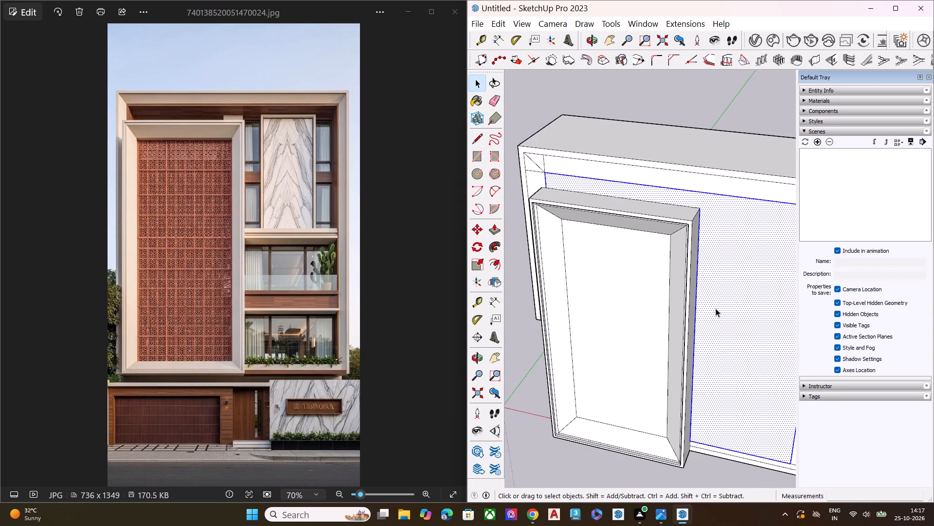
middle_drag(716, 308, 668, 233)
key(l)
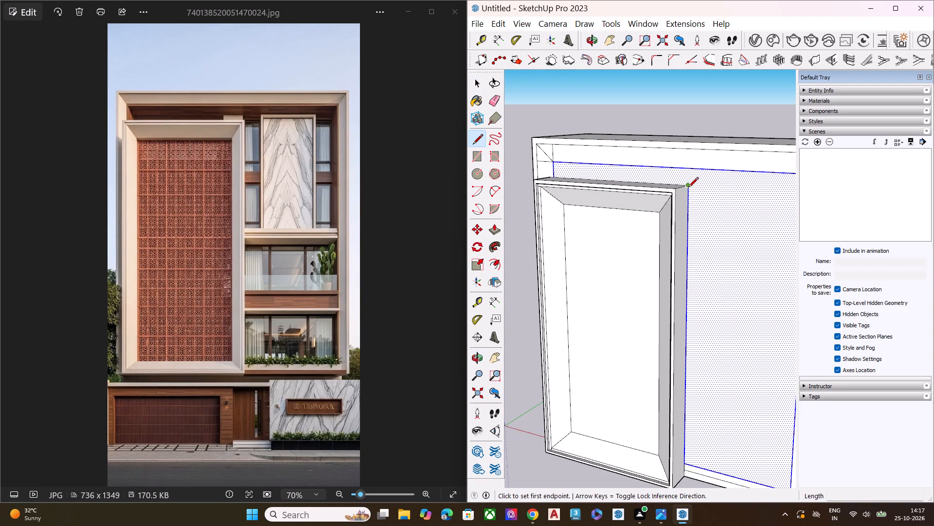
click(688, 187)
scroll(705, 289, down, 7)
drag(707, 360, 697, 388)
scroll(700, 381, up, 2)
scroll(698, 387, down, 1)
scroll(697, 388, up, 1)
scroll(695, 392, down, 1)
scroll(693, 394, up, 5)
scroll(700, 405, down, 2)
scroll(700, 405, up, 6)
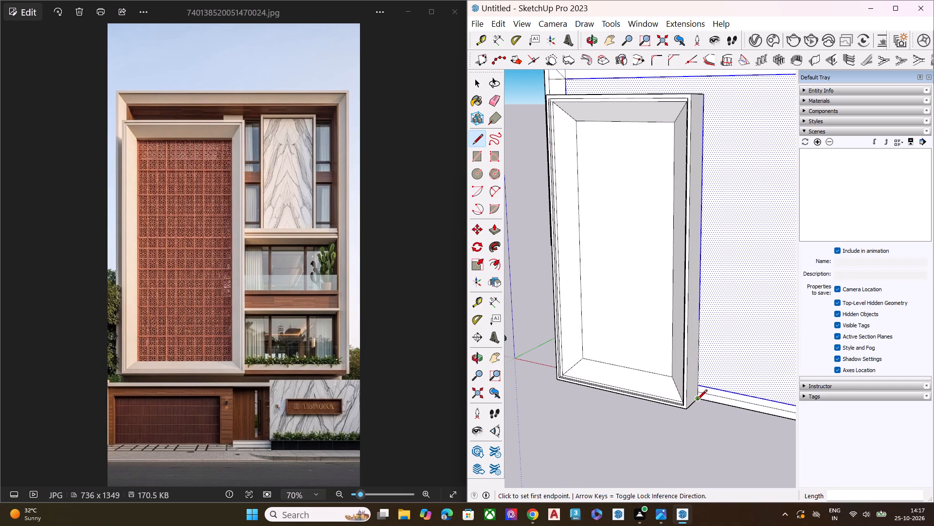
click(696, 401)
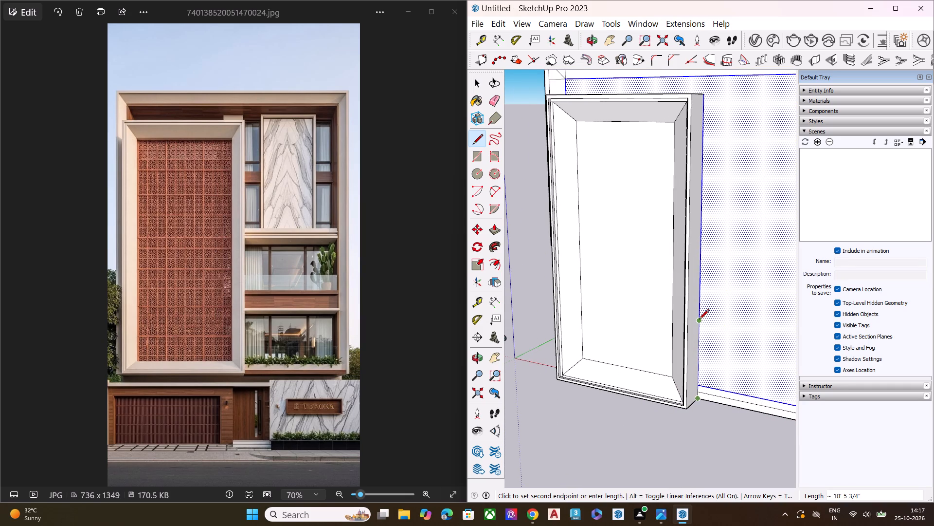
click(699, 320)
click(704, 95)
key(space)
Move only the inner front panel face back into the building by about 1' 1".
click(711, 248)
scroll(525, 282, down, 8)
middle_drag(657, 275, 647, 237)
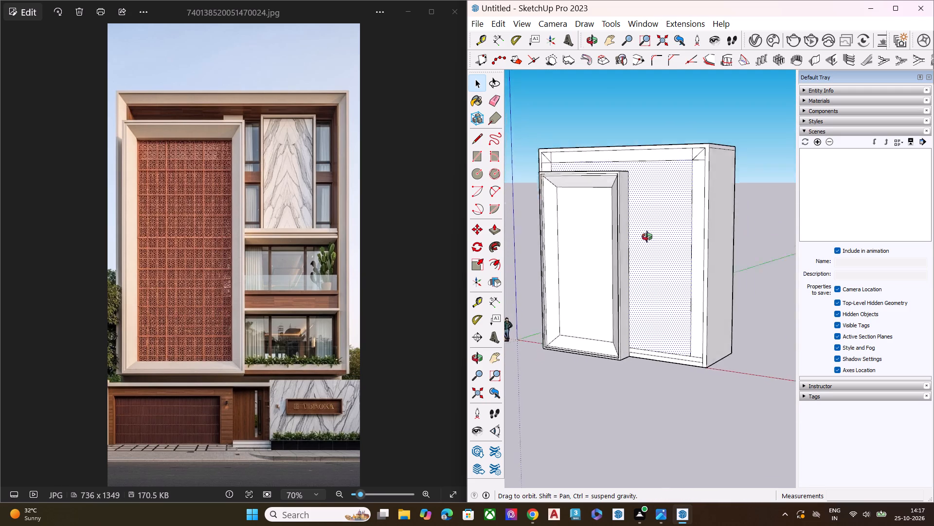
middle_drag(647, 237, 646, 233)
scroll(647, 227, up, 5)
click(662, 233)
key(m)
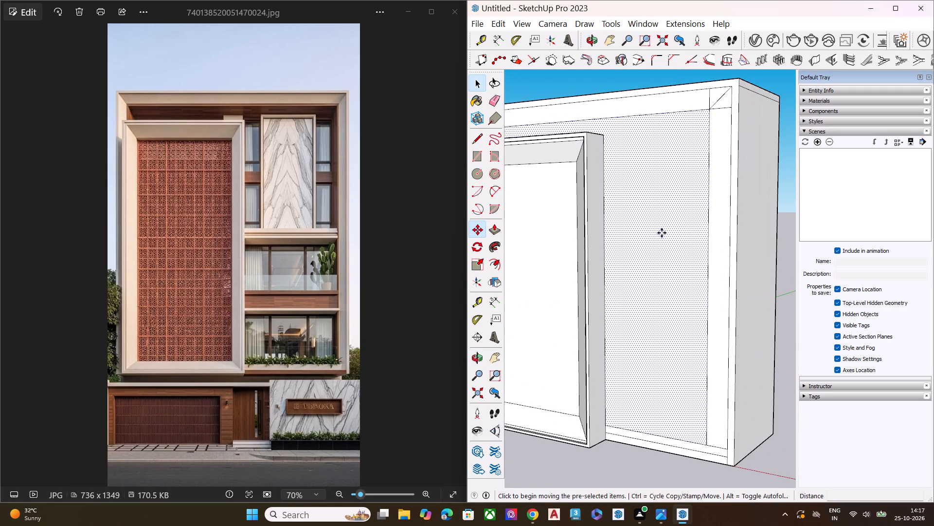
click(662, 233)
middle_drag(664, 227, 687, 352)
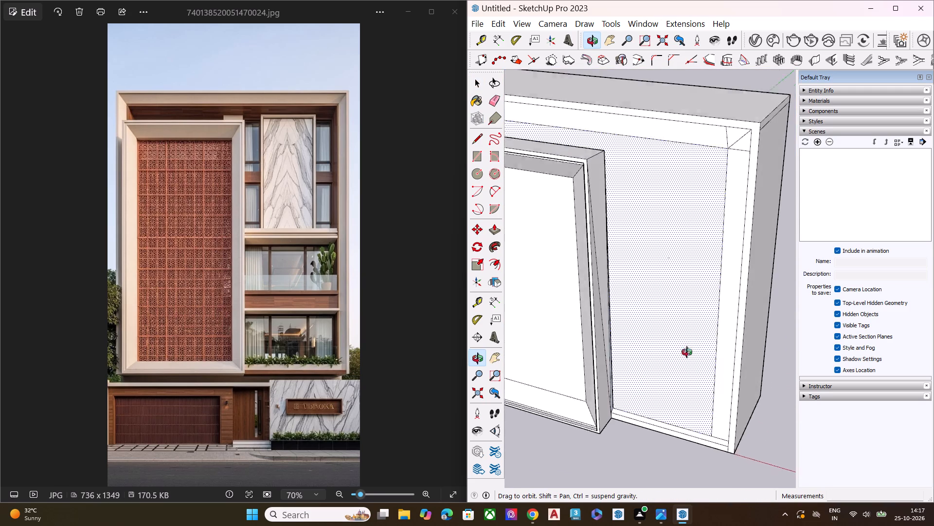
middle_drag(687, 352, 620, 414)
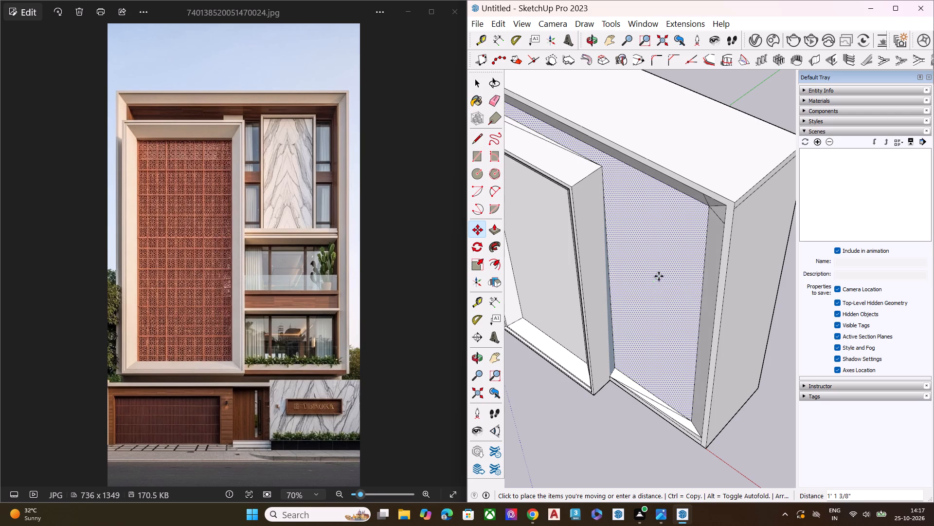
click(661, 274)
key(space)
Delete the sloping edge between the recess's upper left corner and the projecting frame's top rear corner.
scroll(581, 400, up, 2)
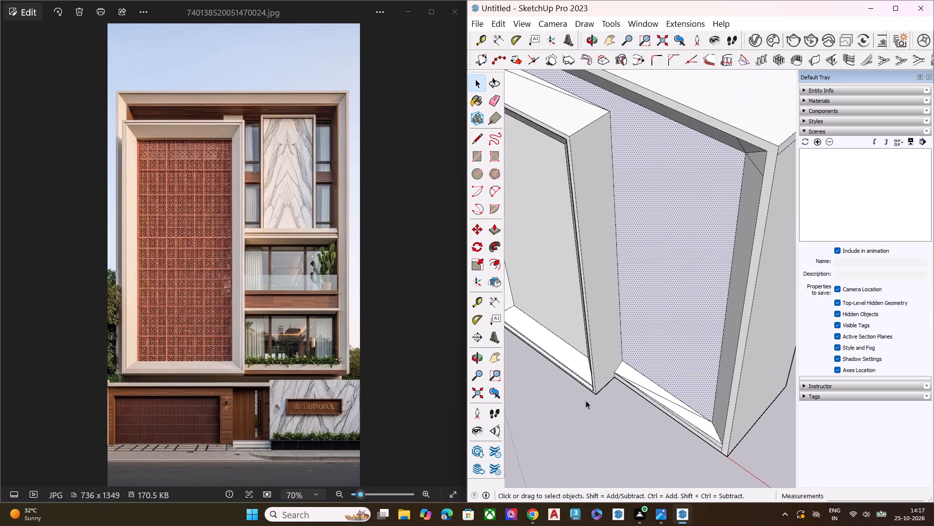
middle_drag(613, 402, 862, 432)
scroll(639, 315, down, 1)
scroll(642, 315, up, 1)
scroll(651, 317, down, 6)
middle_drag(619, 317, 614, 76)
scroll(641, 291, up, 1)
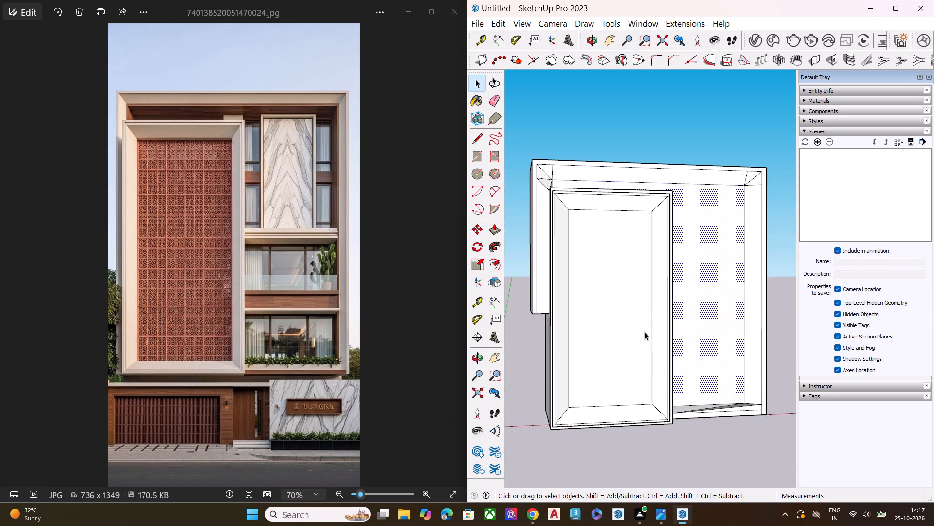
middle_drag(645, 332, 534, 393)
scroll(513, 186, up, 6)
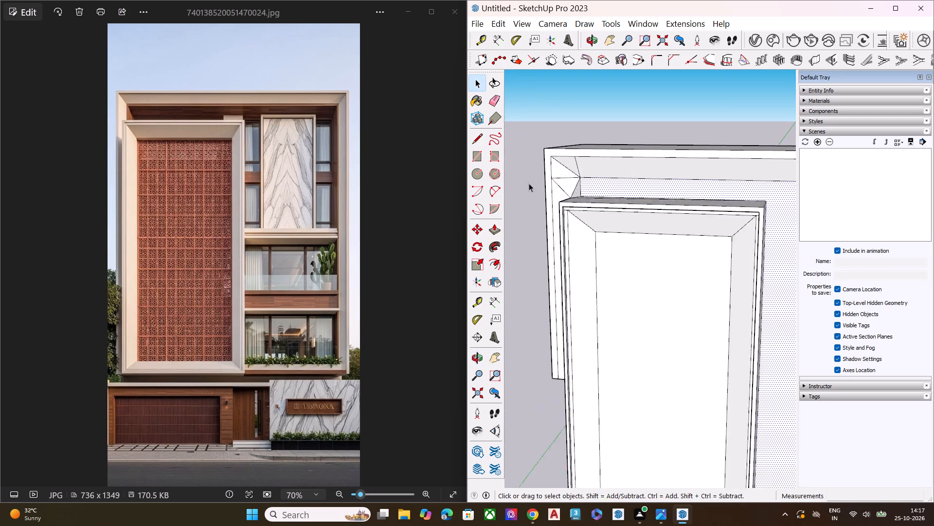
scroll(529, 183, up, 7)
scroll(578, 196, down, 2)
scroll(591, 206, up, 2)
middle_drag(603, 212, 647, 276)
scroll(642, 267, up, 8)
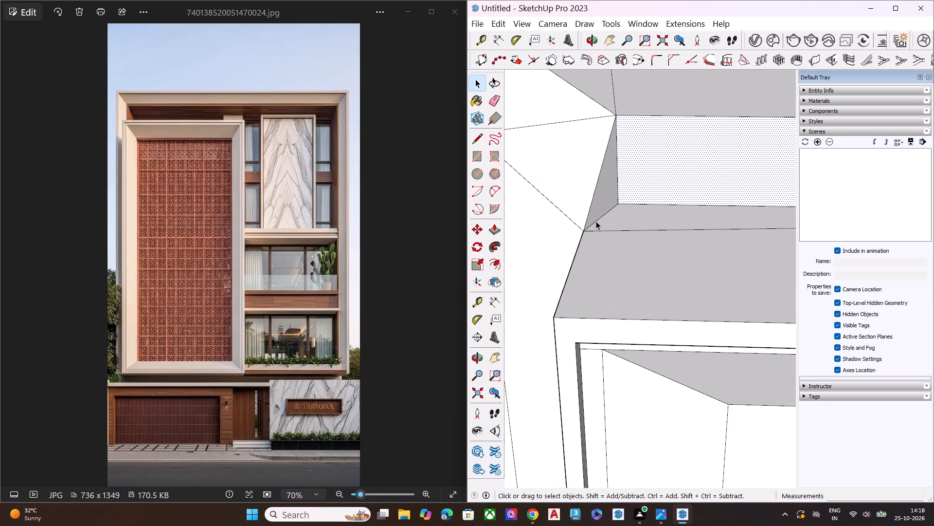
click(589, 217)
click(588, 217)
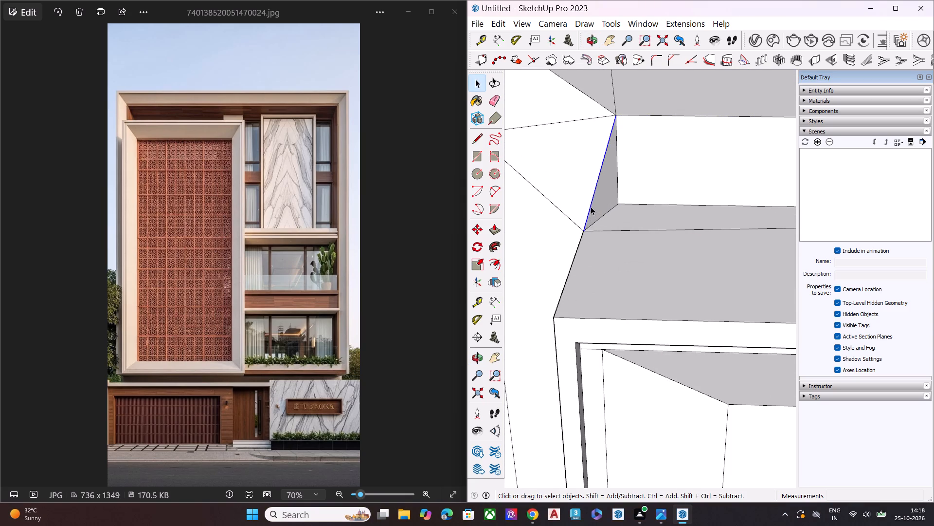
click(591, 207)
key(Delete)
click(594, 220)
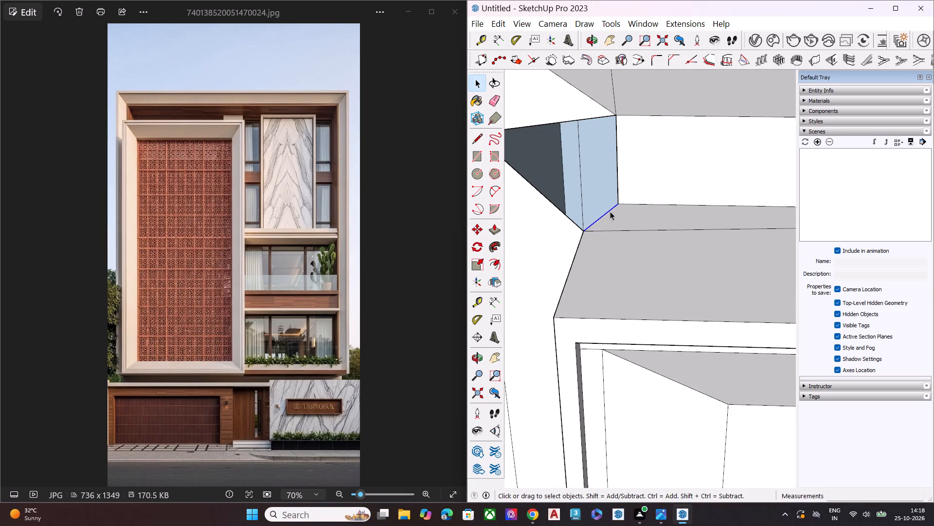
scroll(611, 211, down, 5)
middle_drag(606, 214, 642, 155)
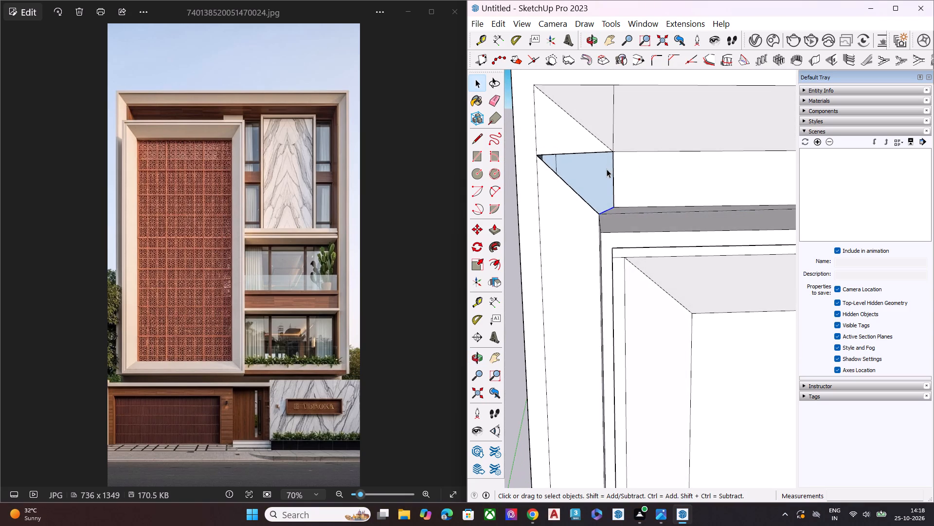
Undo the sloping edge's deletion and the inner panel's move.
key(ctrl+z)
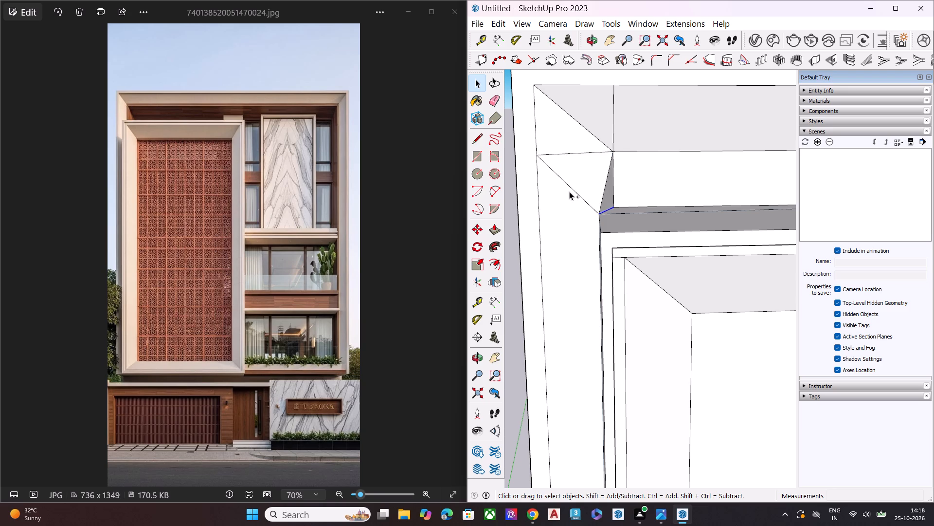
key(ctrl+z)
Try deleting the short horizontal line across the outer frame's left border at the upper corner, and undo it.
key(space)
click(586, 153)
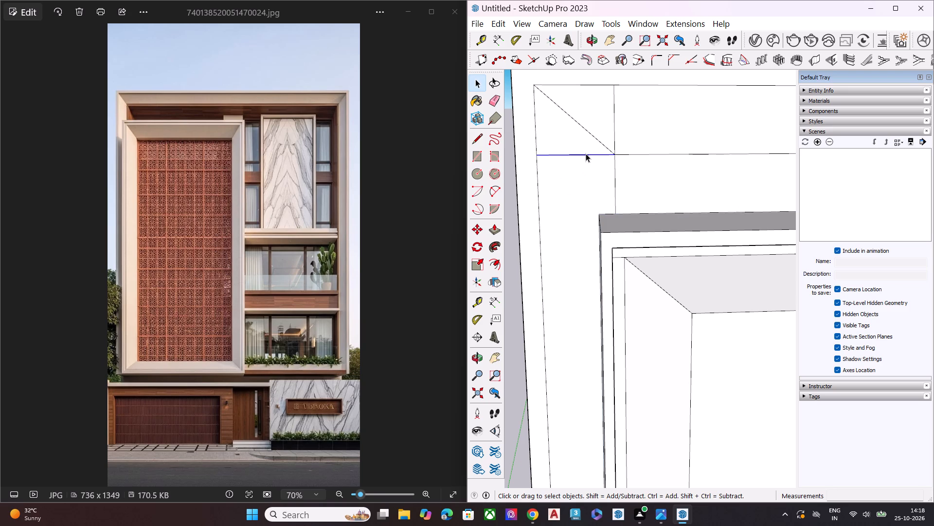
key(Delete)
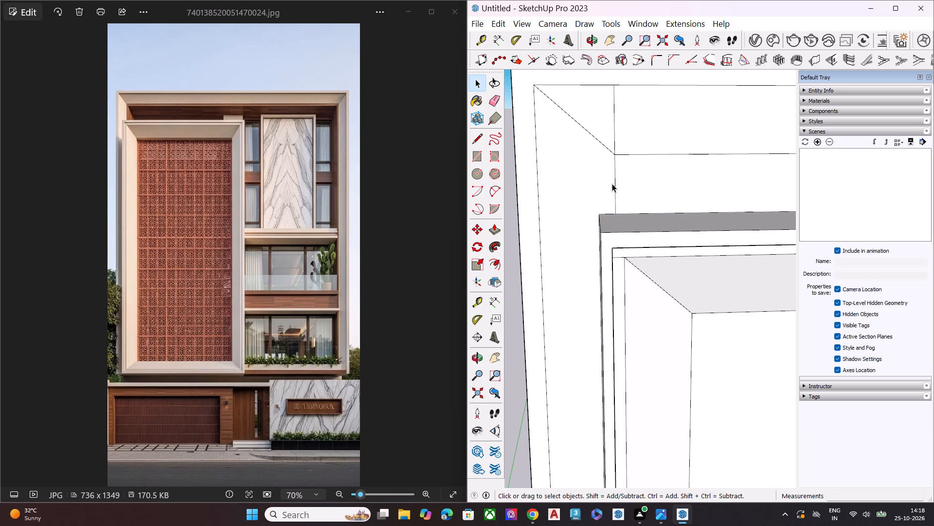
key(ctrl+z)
Delete the short vertical edge between the outer frame's inner upper left corner and the projecting frame's top.
click(613, 184)
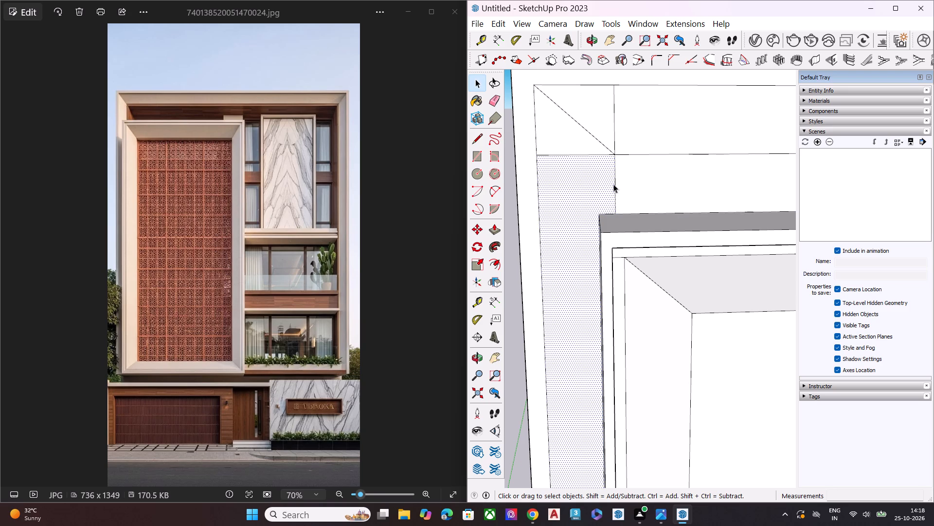
click(615, 184)
key(Delete)
Move the inner front panel face back along the green axis by about 2' 2" to recess it behind the outer frame.
scroll(580, 195, down, 10)
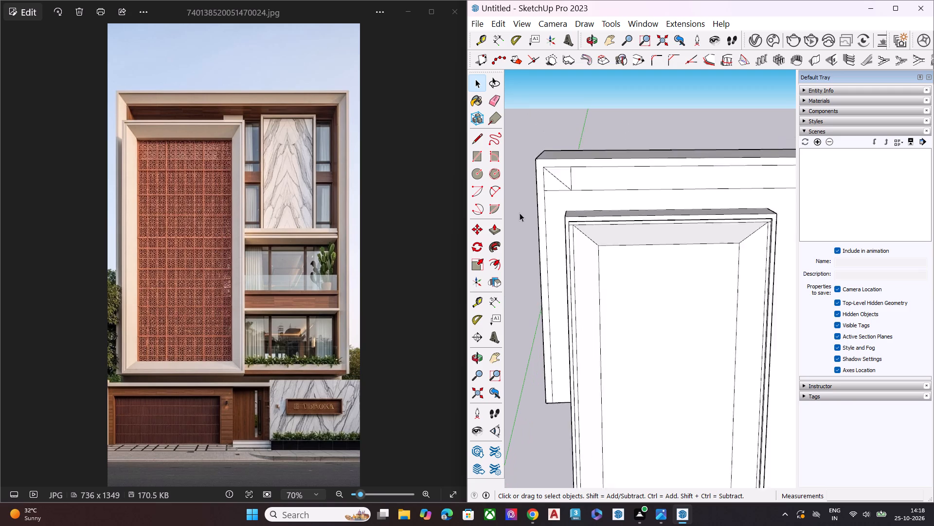
scroll(520, 213, down, 11)
scroll(710, 199, up, 6)
scroll(702, 205, down, 1)
scroll(701, 205, up, 4)
scroll(685, 226, down, 1)
scroll(685, 225, up, 1)
scroll(686, 225, down, 1)
scroll(688, 225, up, 1)
scroll(688, 225, down, 5)
click(654, 265)
middle_drag(724, 260, 567, 311)
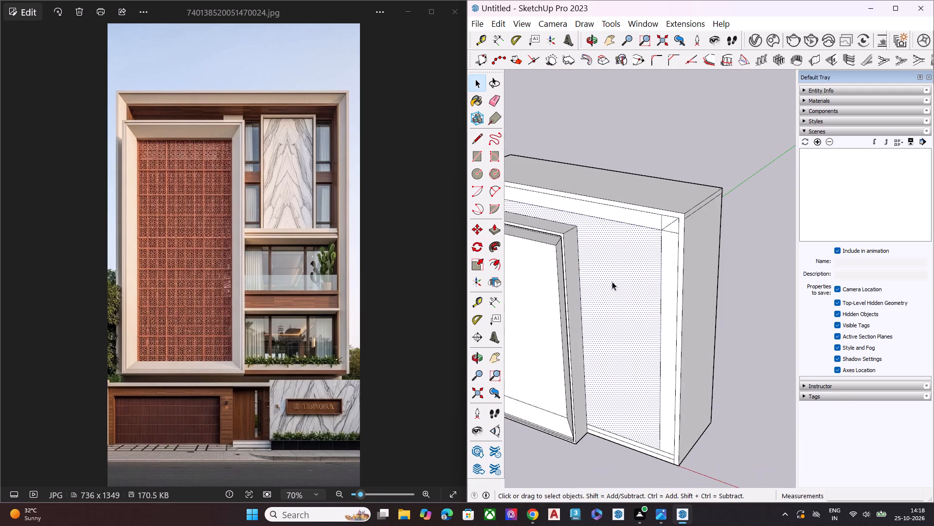
key(m)
click(606, 285)
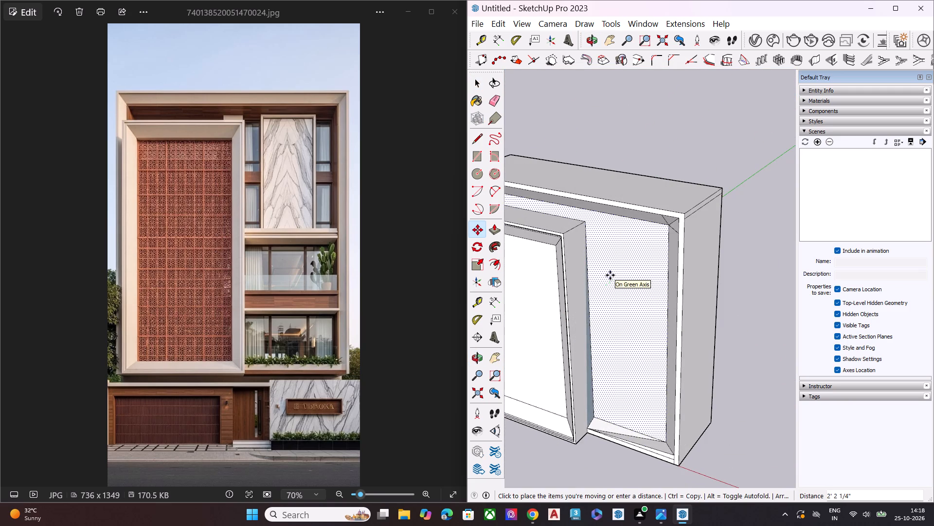
click(610, 275)
key(space)
middle_drag(703, 310, 785, 175)
scroll(713, 266, up, 2)
scroll(723, 271, down, 5)
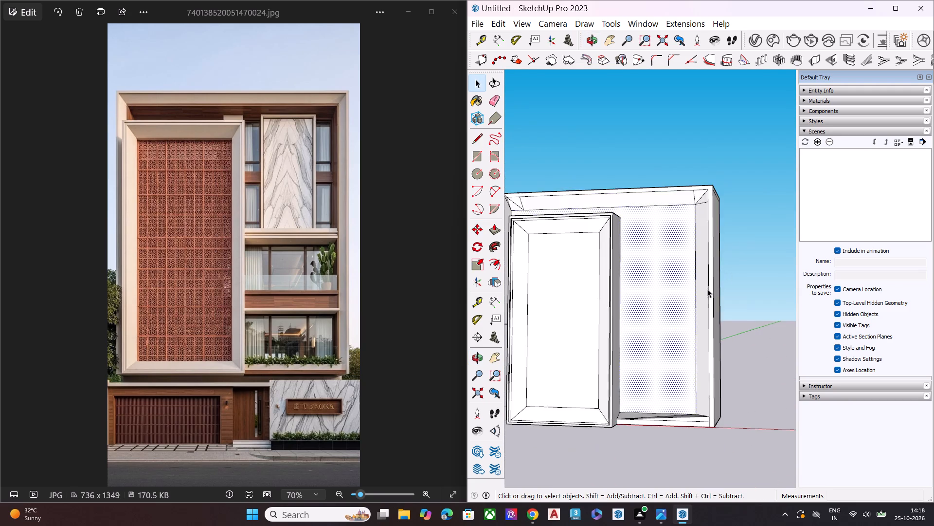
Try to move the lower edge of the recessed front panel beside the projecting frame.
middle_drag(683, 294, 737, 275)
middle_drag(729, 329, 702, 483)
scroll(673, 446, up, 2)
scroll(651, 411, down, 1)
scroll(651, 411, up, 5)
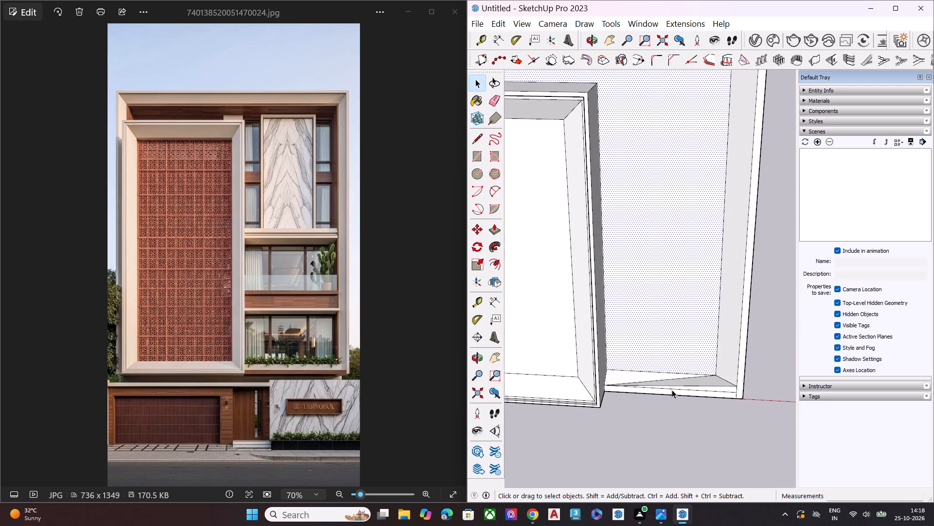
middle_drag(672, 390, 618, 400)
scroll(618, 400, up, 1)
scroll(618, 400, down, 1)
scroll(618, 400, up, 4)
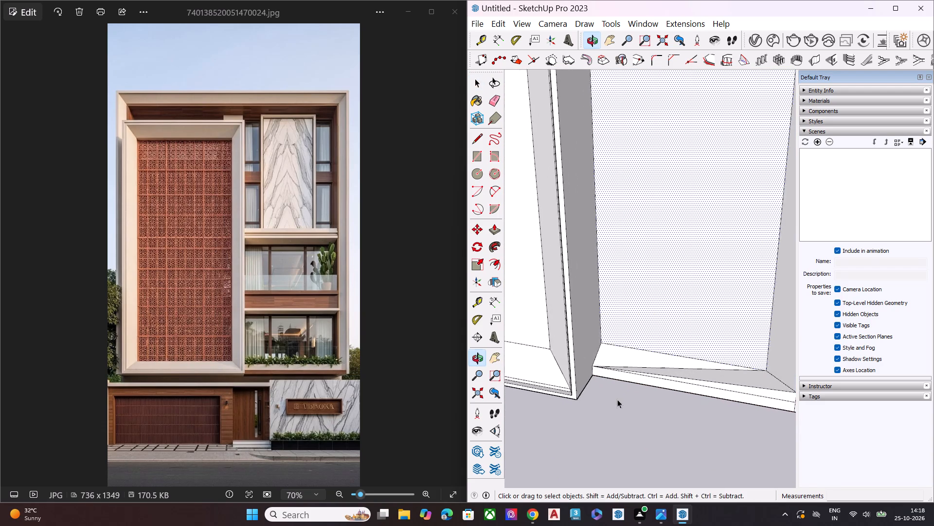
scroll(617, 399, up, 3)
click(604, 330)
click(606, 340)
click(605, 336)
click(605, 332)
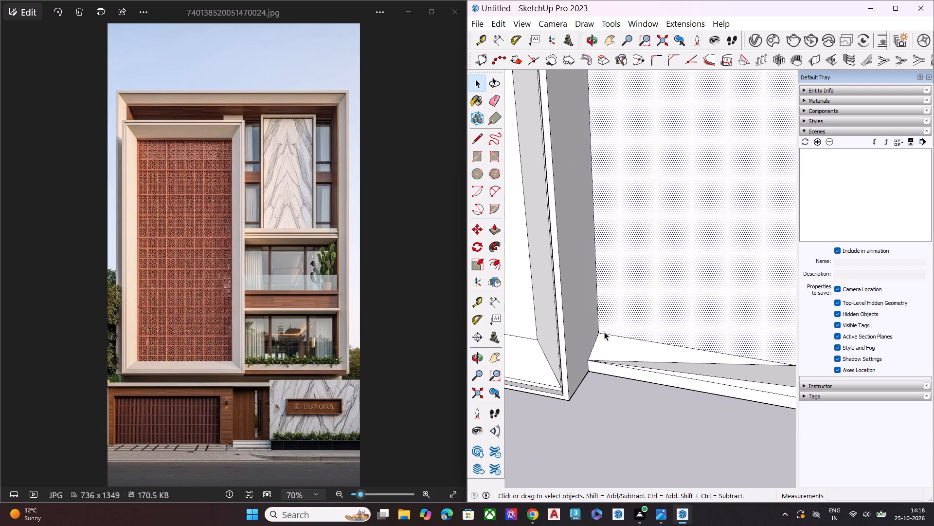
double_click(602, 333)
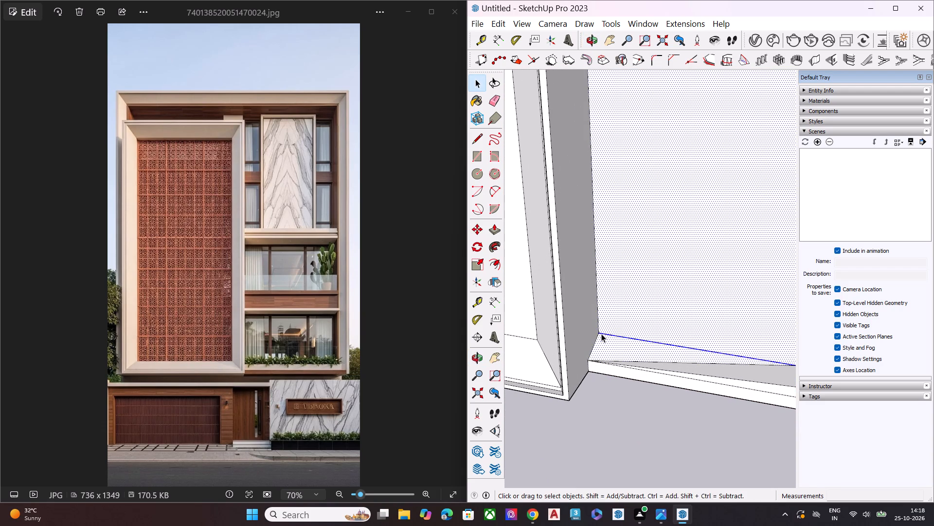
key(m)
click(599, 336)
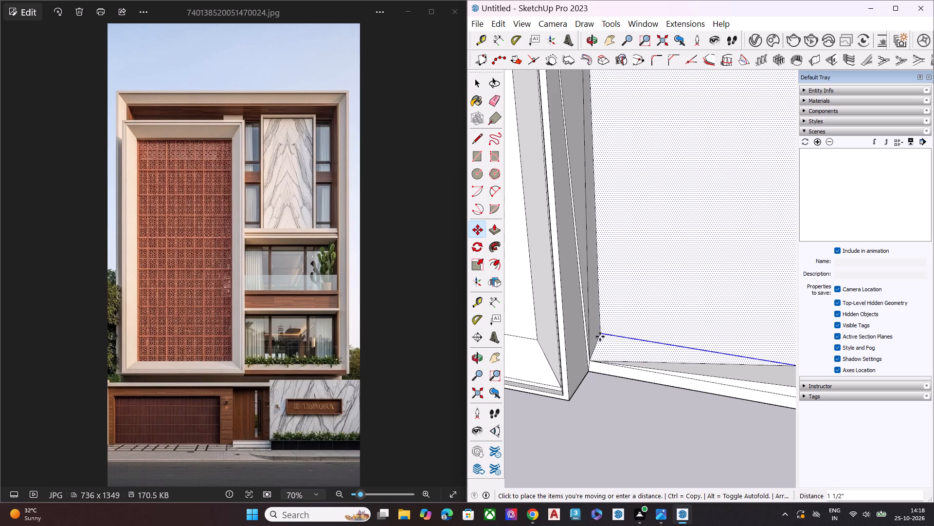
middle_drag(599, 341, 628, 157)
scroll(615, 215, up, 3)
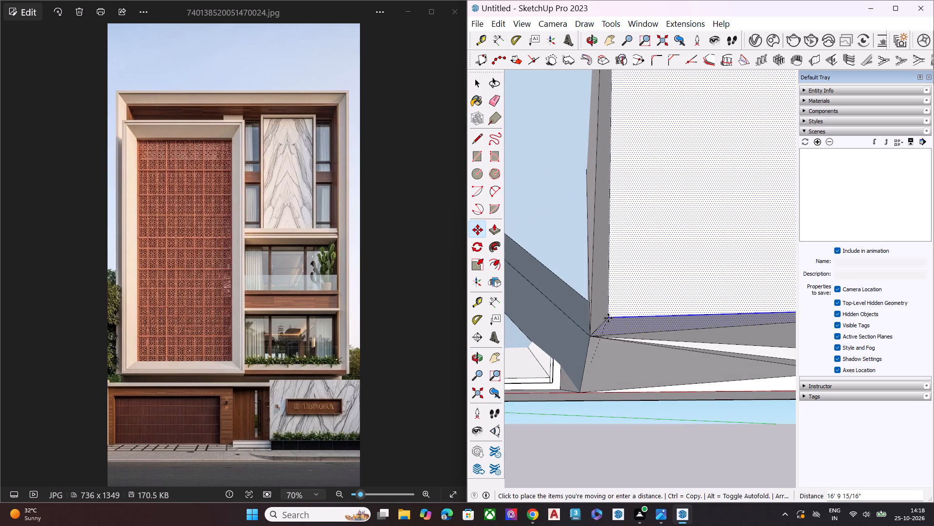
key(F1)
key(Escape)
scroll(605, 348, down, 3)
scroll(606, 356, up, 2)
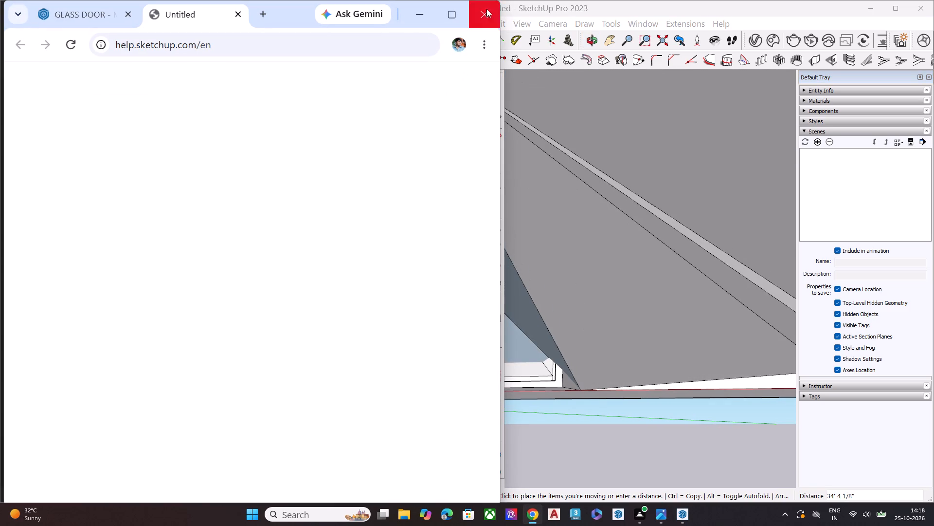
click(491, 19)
Undo the lower edge's move and the front panel's recess move, and clear the selection.
key(ctrl+z)
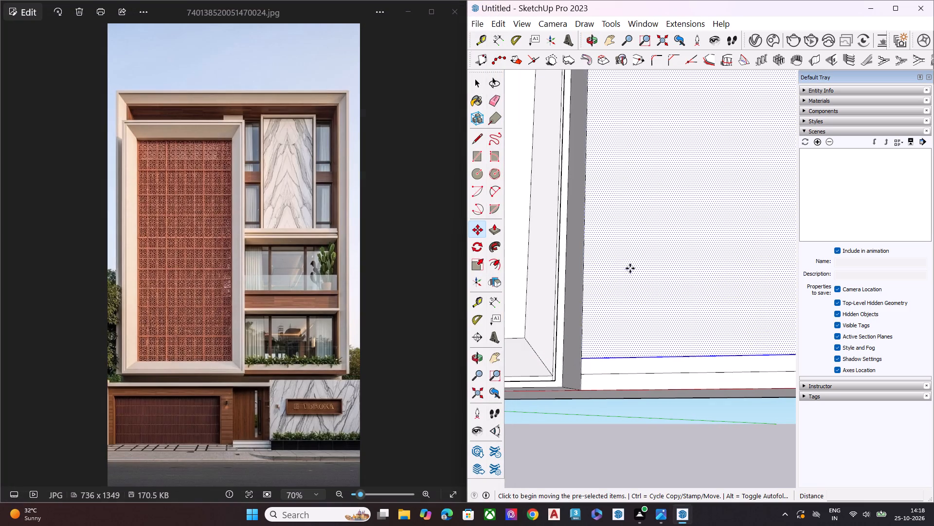
ctrl+scroll(630, 272, down, 2)
ctrl+scroll(633, 287, up, 1)
ctrl+scroll(633, 289, down, 13)
ctrl+middle_drag(650, 290, 721, 383)
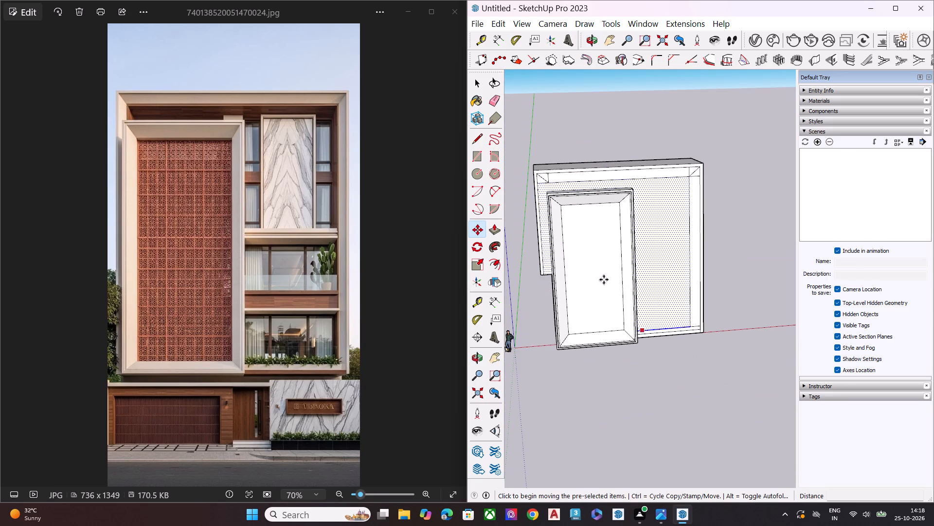
ctrl+scroll(566, 215, up, 1)
ctrl+scroll(566, 215, down, 1)
ctrl+scroll(573, 218, up, 1)
middle_drag(621, 232, 434, 197)
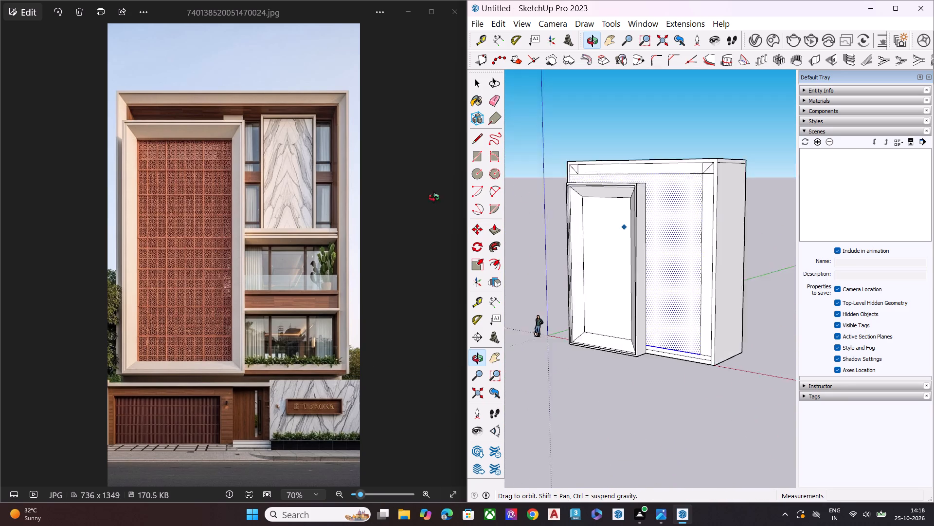
middle_drag(434, 197, 676, 197)
key(space)
click(734, 277)
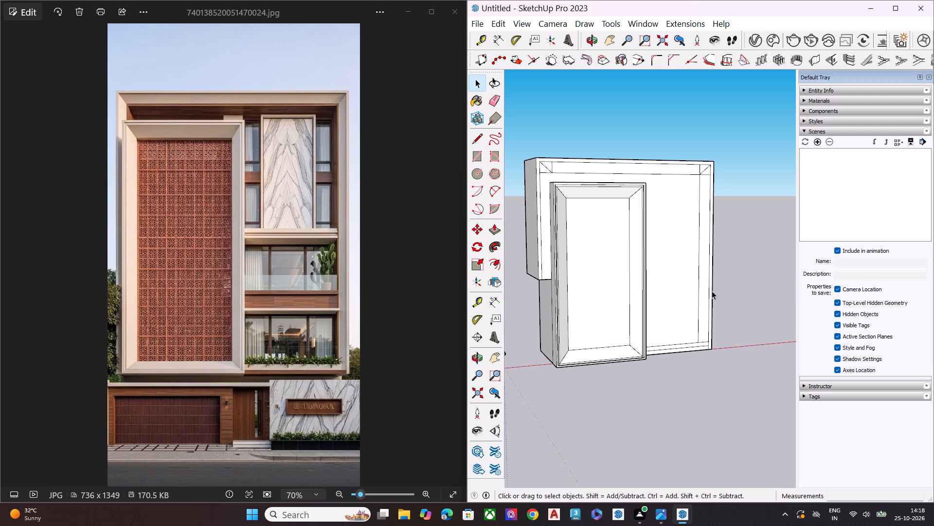
Erase the upper left corner's square and diagonal lines and the border lines along the front face's top and left side.
middle_drag(686, 186, 705, 198)
scroll(586, 168, up, 2)
scroll(545, 160, down, 1)
scroll(545, 160, up, 5)
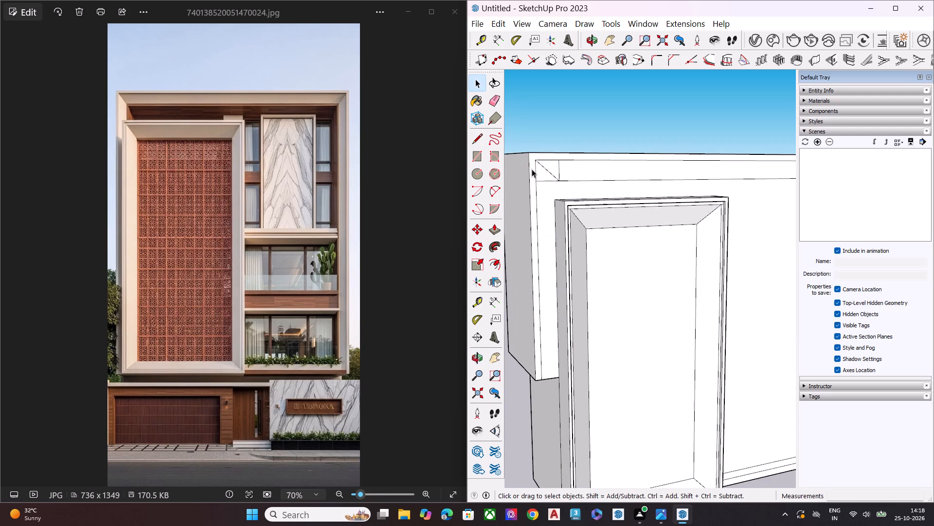
scroll(532, 169, up, 7)
key(e)
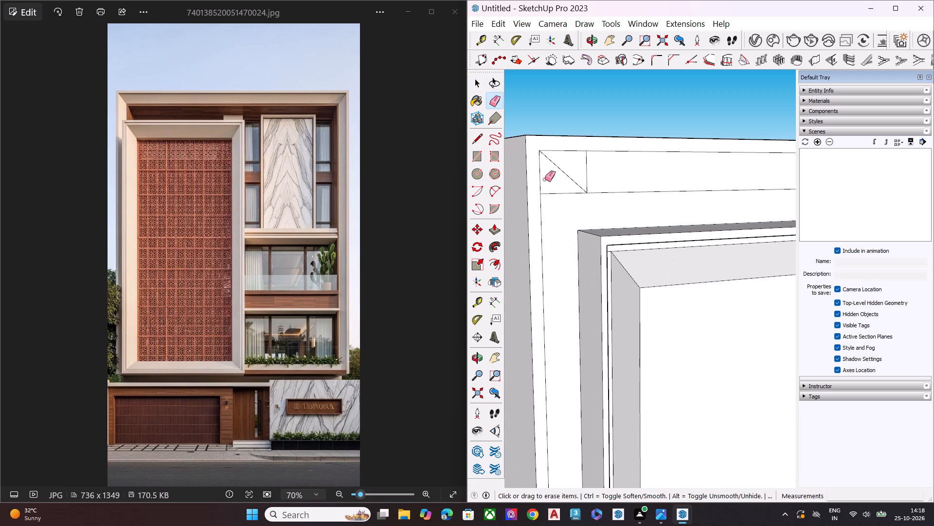
click(541, 177)
click(555, 167)
click(540, 174)
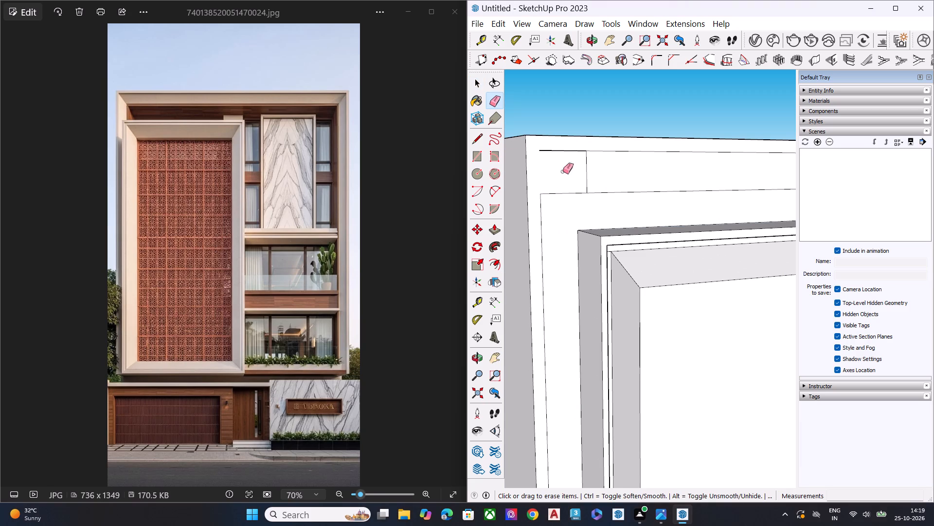
click(577, 151)
click(587, 161)
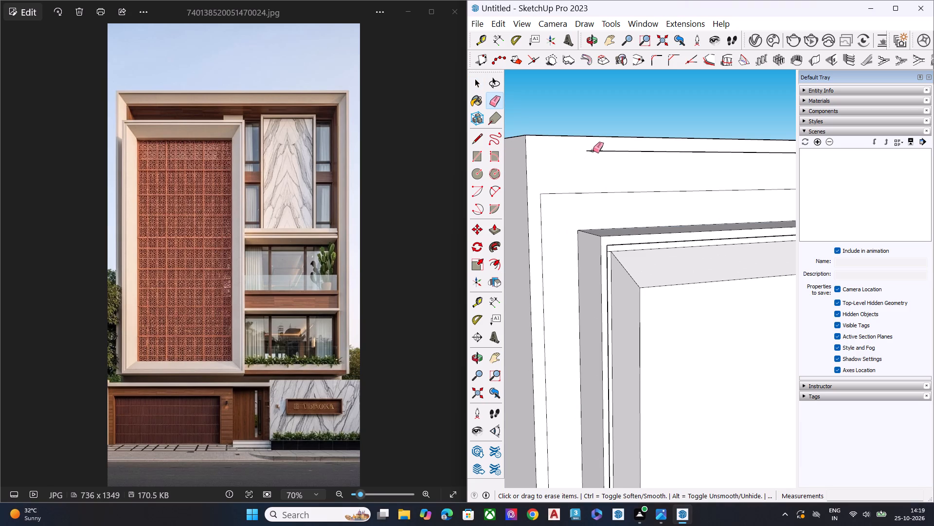
click(593, 150)
click(566, 194)
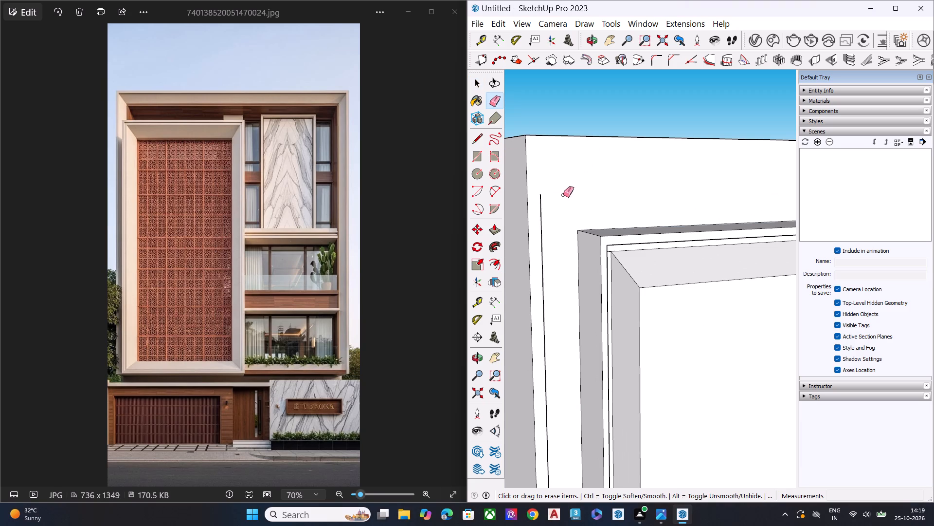
click(540, 210)
scroll(525, 189, down, 14)
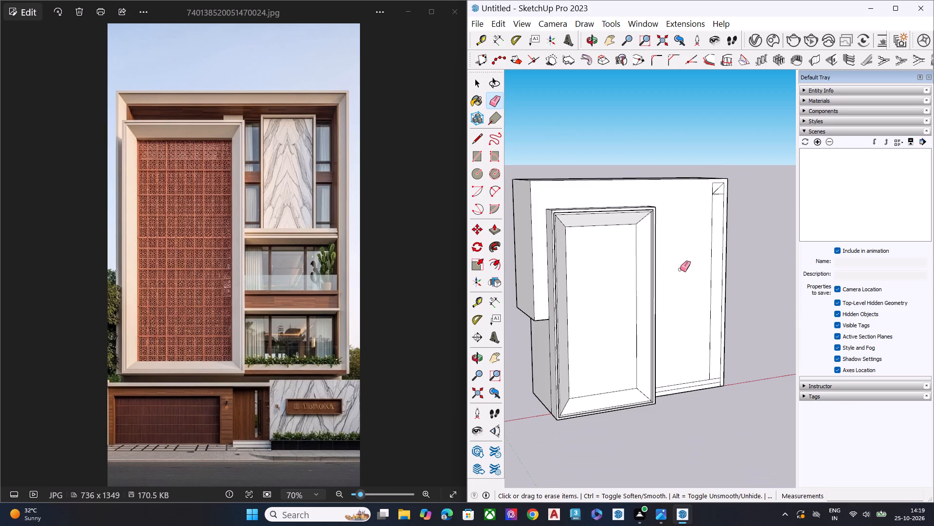
Erase the corner square, its diagonal and the vertical border lines along the front face's right side.
scroll(692, 244, up, 2)
scroll(692, 244, down, 1)
scroll(700, 237, up, 7)
click(720, 147)
click(723, 159)
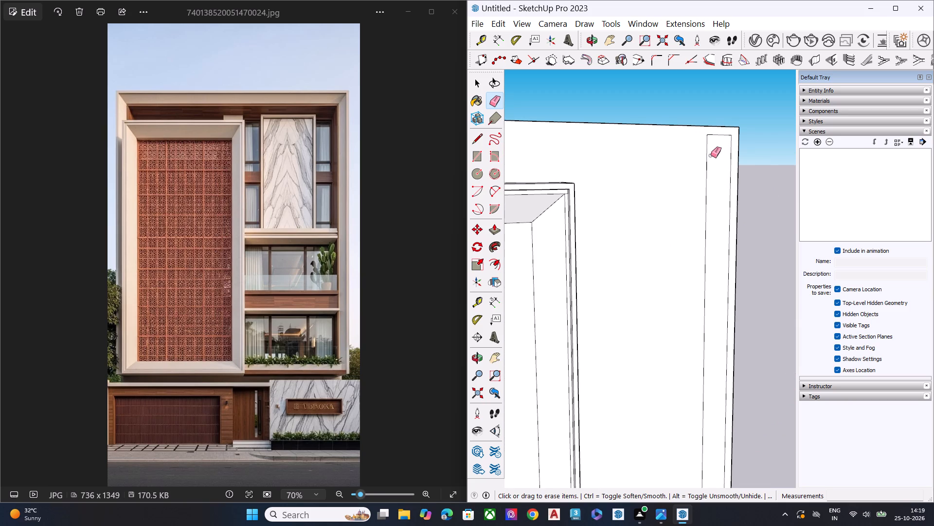
click(707, 150)
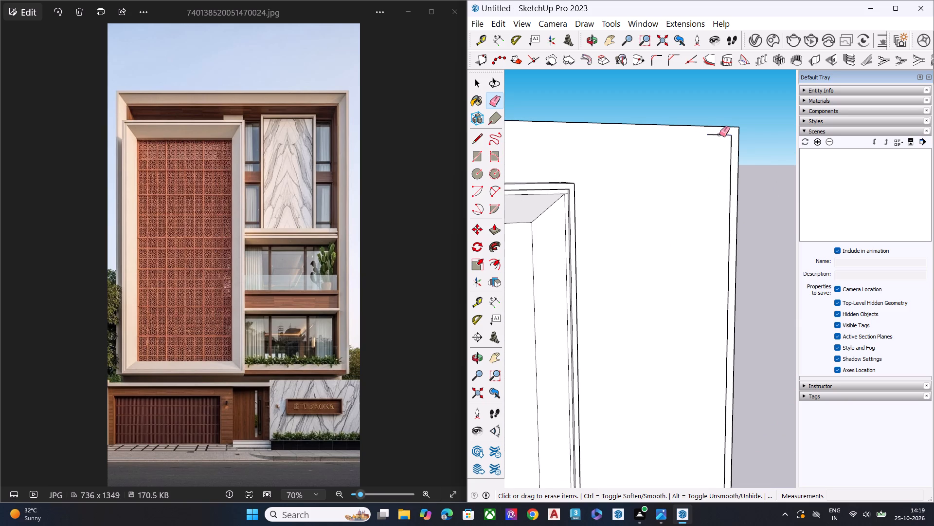
click(719, 134)
click(730, 148)
Erase the remaining border lines along the bottom of the front face, including the short ones at the lower right corner.
scroll(643, 142, down, 6)
scroll(655, 359, up, 5)
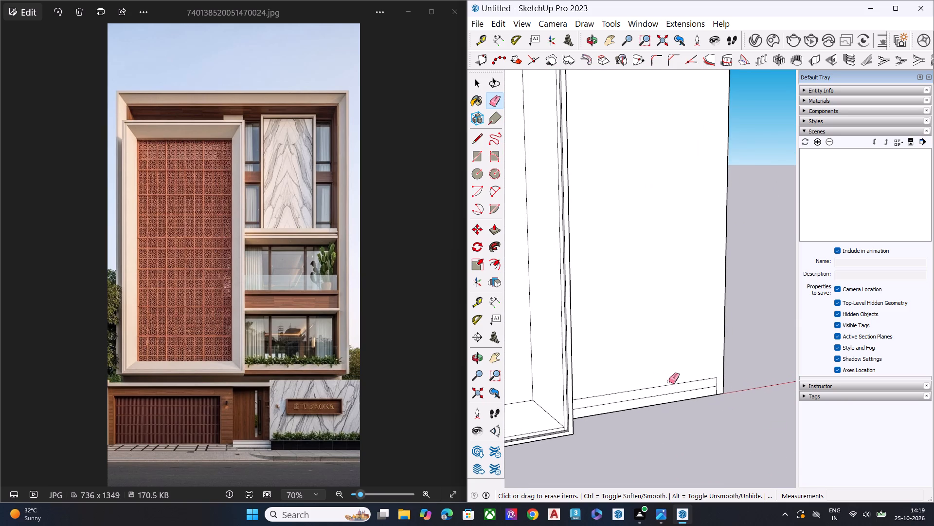
click(671, 384)
click(673, 394)
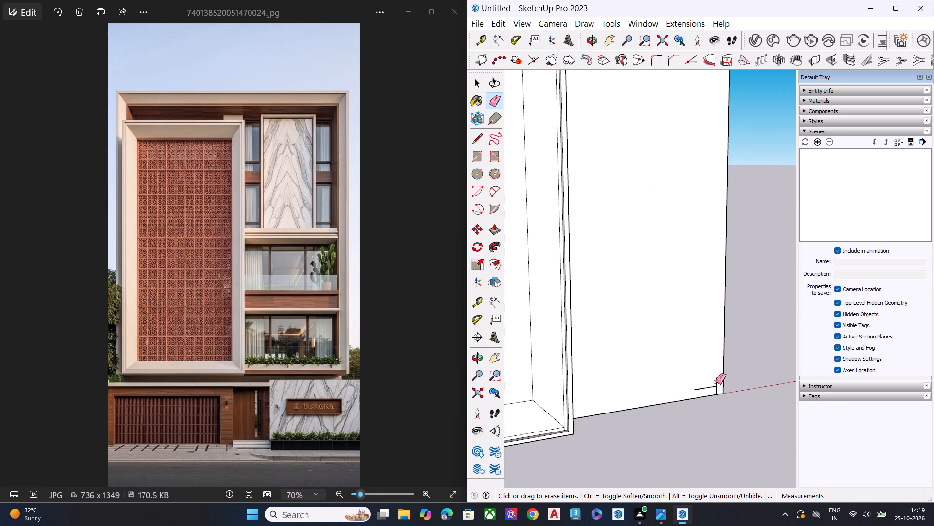
click(716, 382)
click(712, 387)
click(717, 390)
Erase the leftover line across the top of the block's right side face.
middle_drag(715, 391, 538, 348)
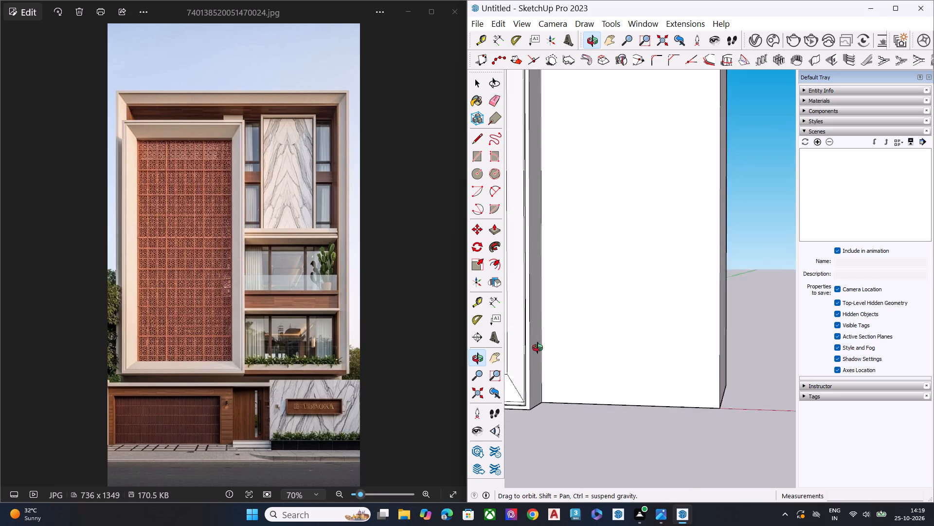
middle_drag(538, 348, 459, 332)
scroll(692, 336, down, 7)
scroll(714, 151, down, 1)
scroll(714, 151, up, 3)
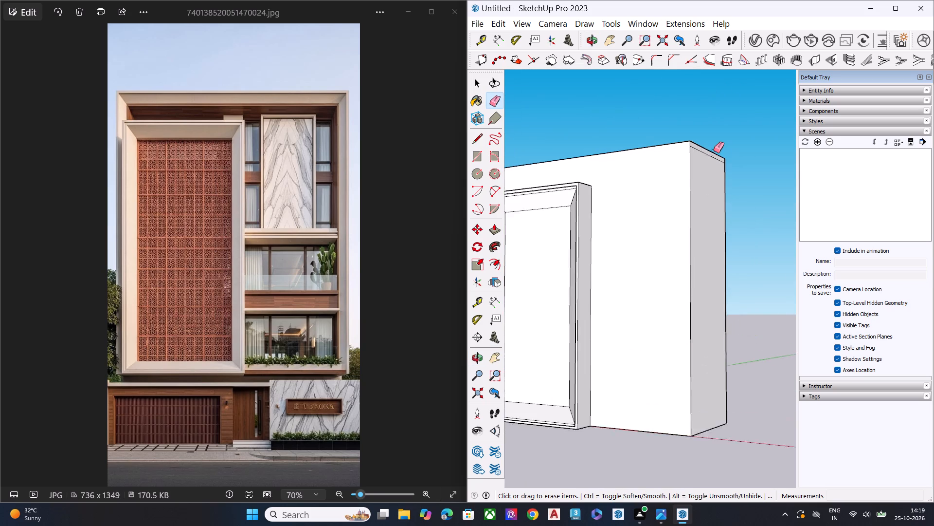
scroll(714, 150, up, 2)
click(713, 158)
scroll(726, 257, down, 6)
Push the block's overhanging upper left side face inward by about 2' 8", in line with the side face below.
middle_drag(680, 281, 702, 427)
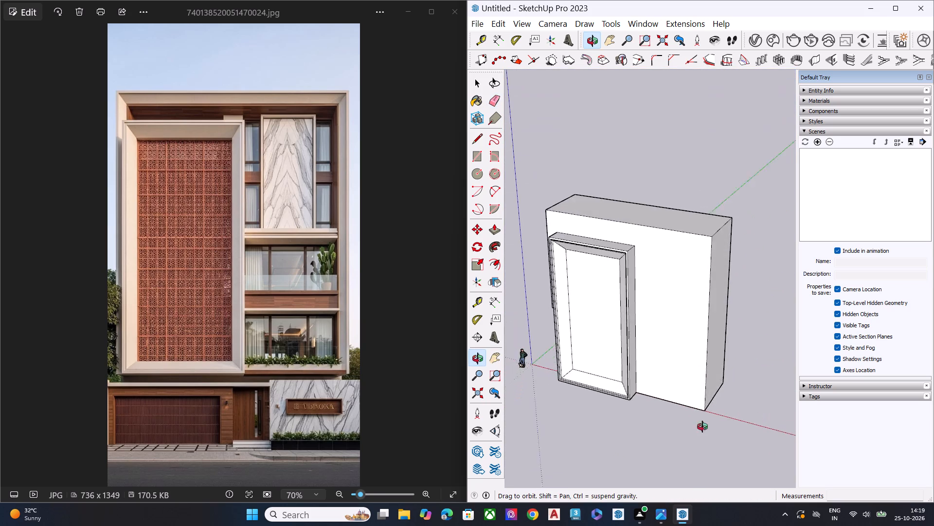
middle_drag(702, 427, 700, 446)
scroll(594, 276, up, 1)
scroll(594, 274, down, 2)
scroll(578, 251, up, 5)
middle_drag(568, 252, 833, 156)
scroll(694, 256, up, 5)
key(space)
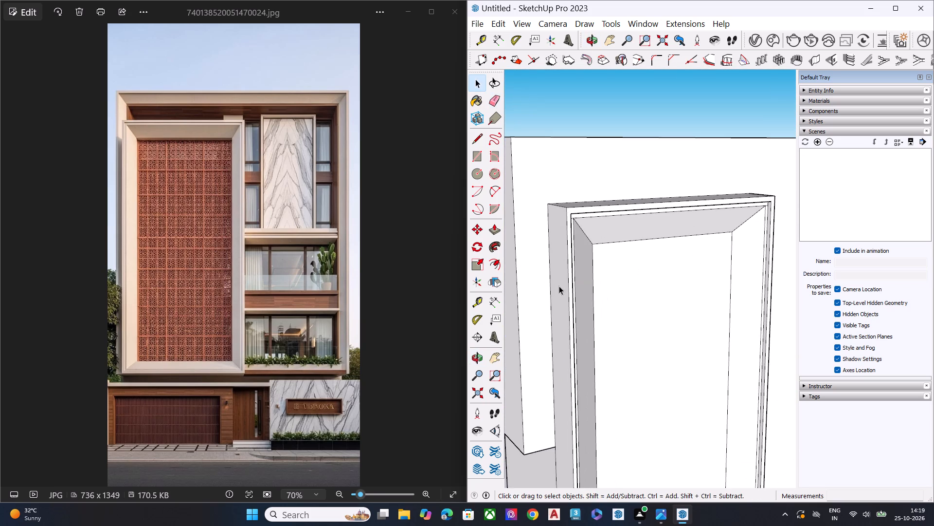
scroll(602, 308, down, 8)
click(554, 313)
key(p)
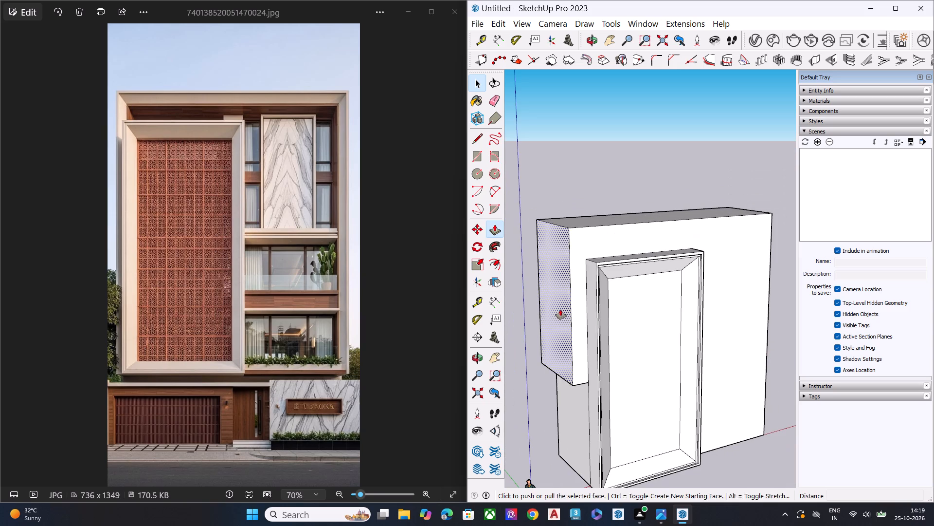
click(560, 309)
drag(586, 393, 585, 386)
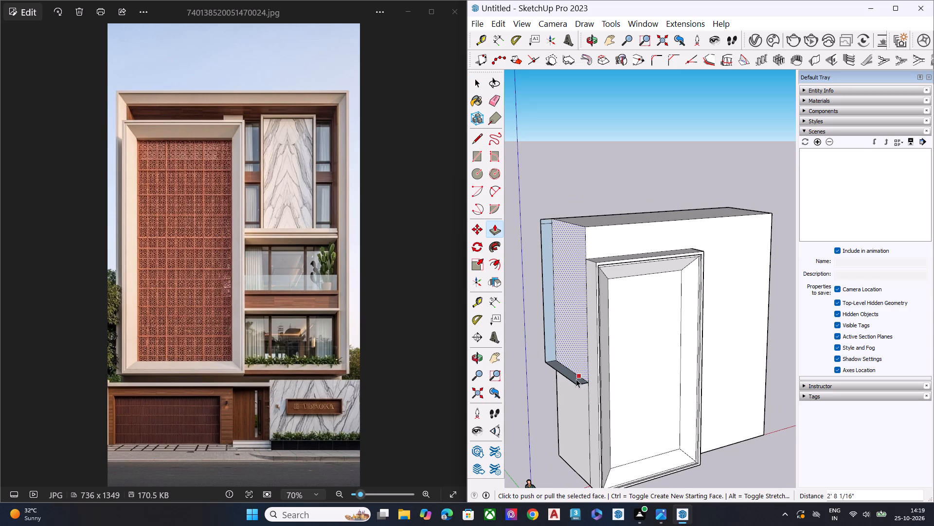
Delete the leftover ledge face beneath the former overhang on the left side, together with its loose edges.
key(space)
middle_drag(571, 375, 621, 131)
scroll(582, 267, up, 3)
scroll(575, 291, down, 2)
scroll(572, 295, up, 3)
click(578, 319)
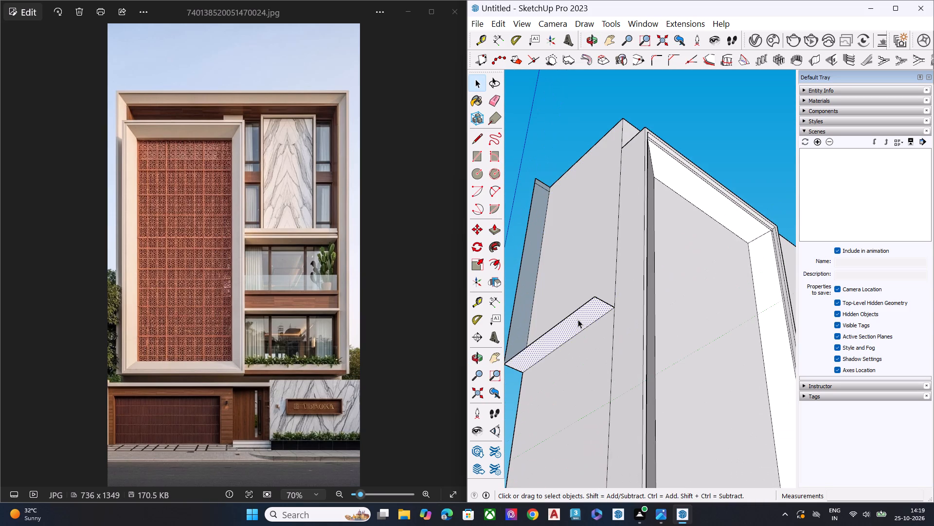
key(Delete)
click(605, 302)
key(Delete)
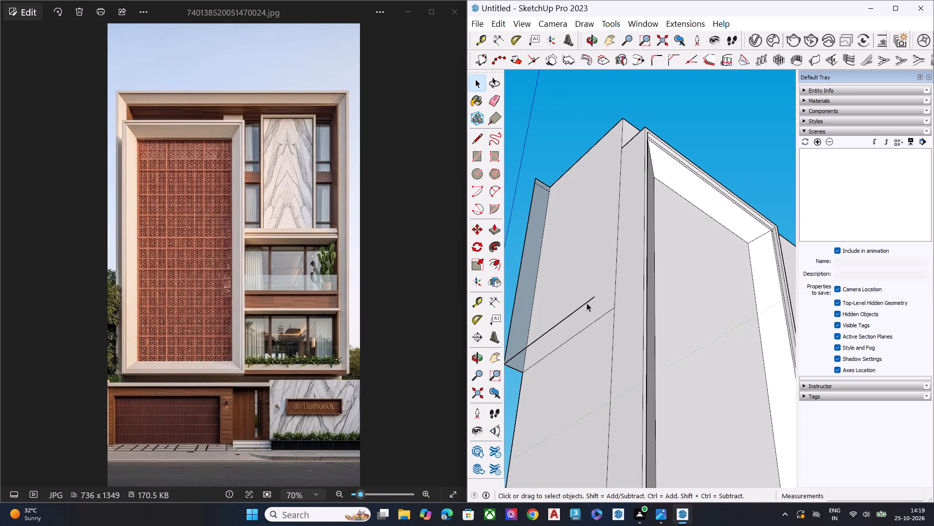
click(587, 303)
key(Delete)
click(600, 317)
key(Delete)
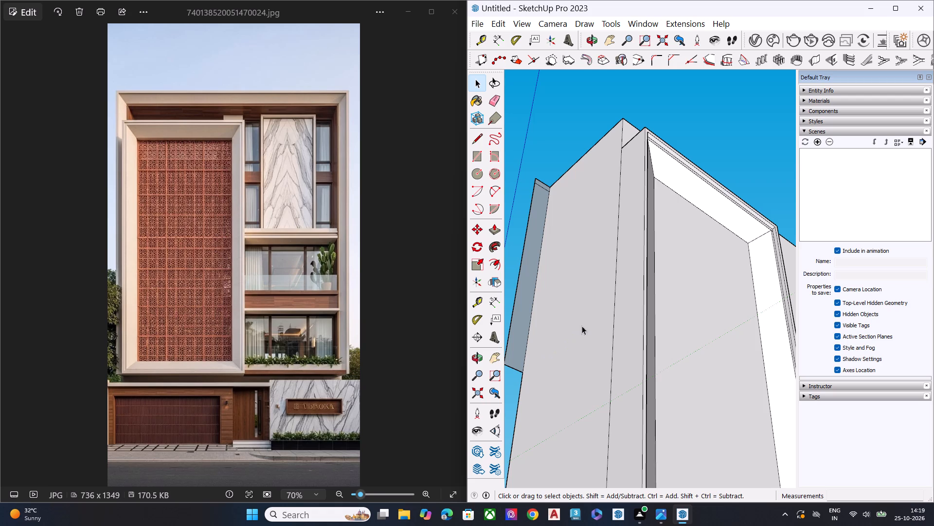
Delete the leftover back flap of the former overhang and its stray edges at the block's rear left edge.
click(524, 313)
key(Delete)
click(514, 315)
key(Delete)
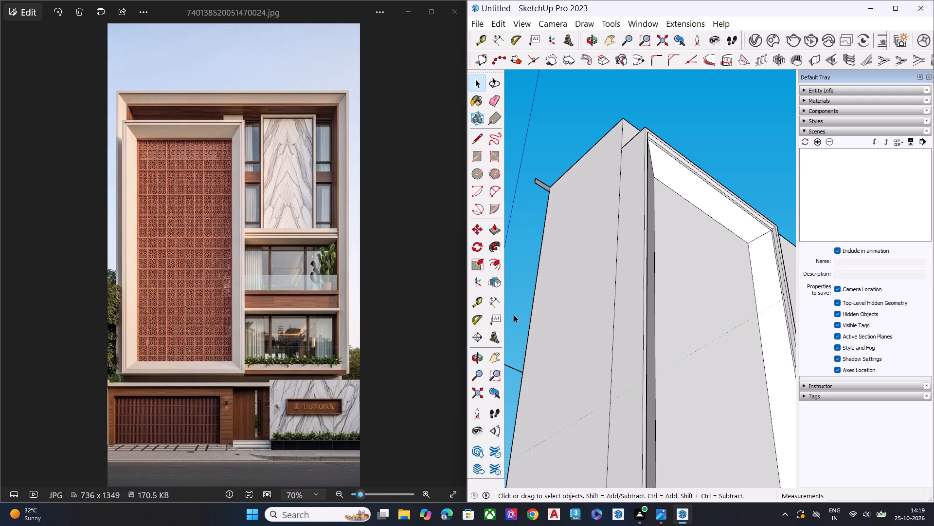
drag(543, 199, 532, 147)
key(Delete)
scroll(592, 226, down, 5)
scroll(526, 319, up, 8)
middle_drag(550, 323, 537, 405)
scroll(568, 286, up, 3)
scroll(576, 267, down, 1)
scroll(576, 267, up, 2)
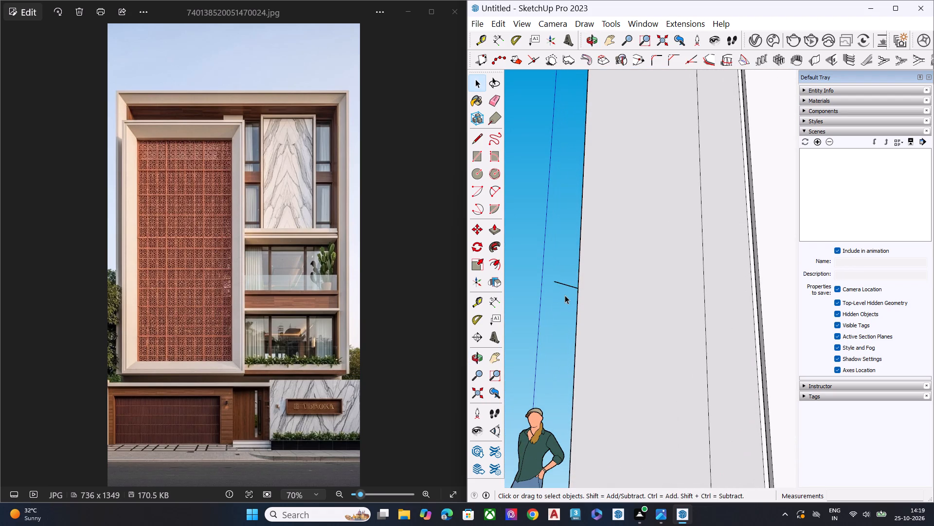
drag(567, 293, 556, 247)
key(Delete)
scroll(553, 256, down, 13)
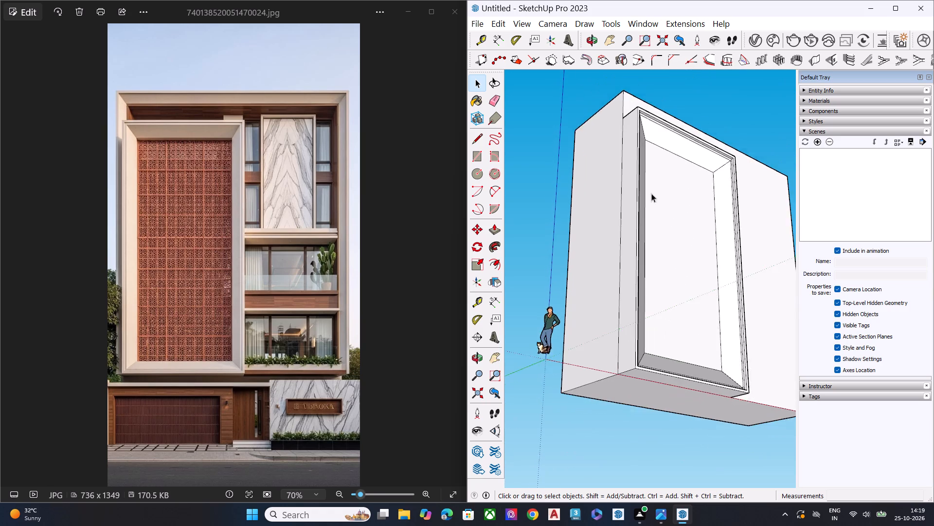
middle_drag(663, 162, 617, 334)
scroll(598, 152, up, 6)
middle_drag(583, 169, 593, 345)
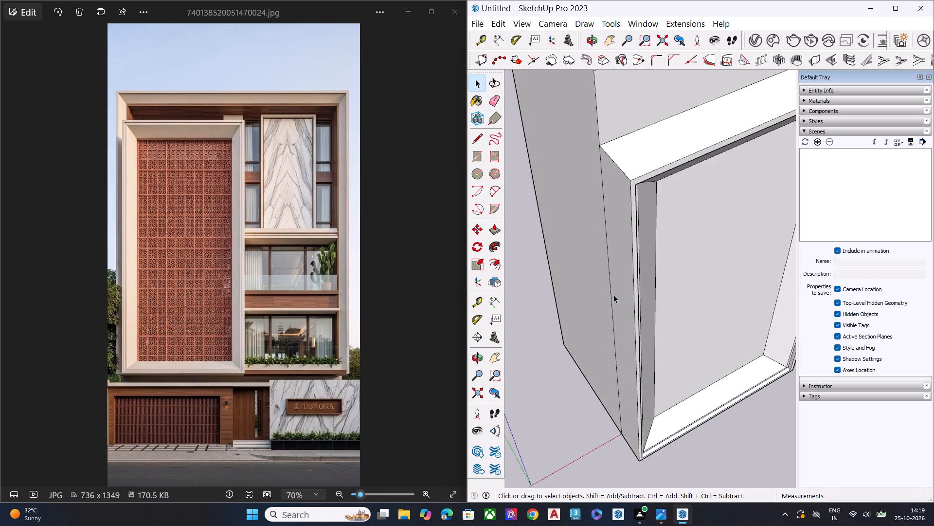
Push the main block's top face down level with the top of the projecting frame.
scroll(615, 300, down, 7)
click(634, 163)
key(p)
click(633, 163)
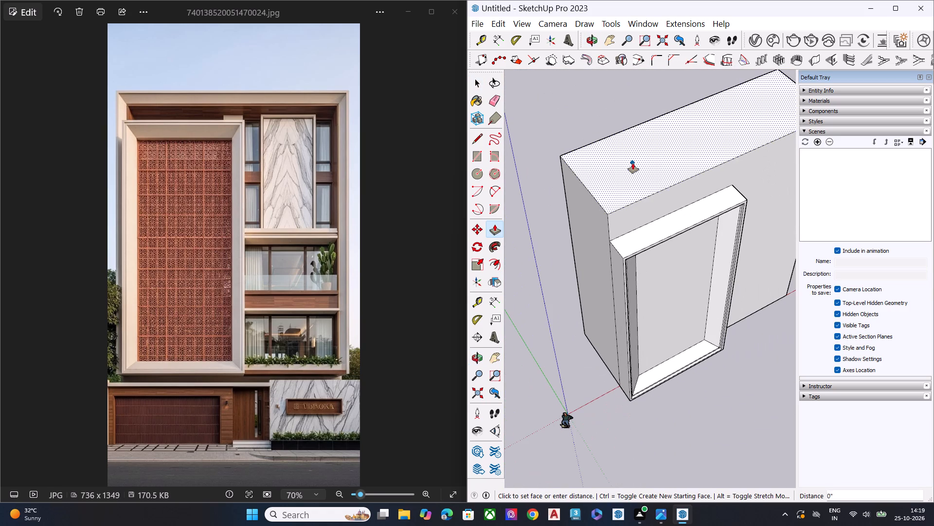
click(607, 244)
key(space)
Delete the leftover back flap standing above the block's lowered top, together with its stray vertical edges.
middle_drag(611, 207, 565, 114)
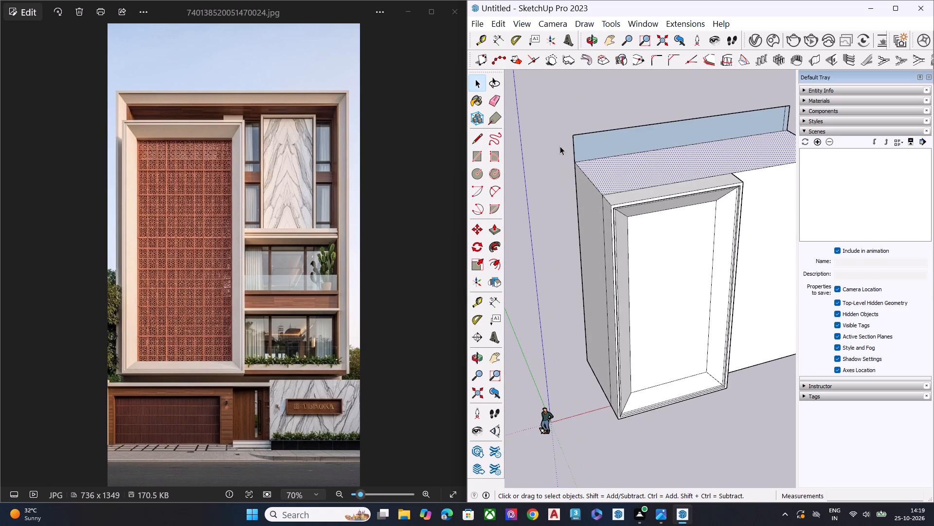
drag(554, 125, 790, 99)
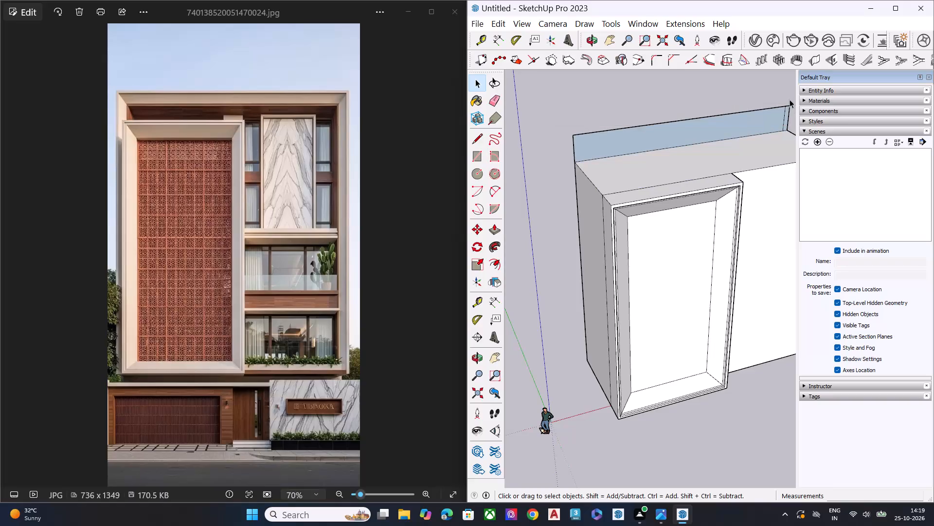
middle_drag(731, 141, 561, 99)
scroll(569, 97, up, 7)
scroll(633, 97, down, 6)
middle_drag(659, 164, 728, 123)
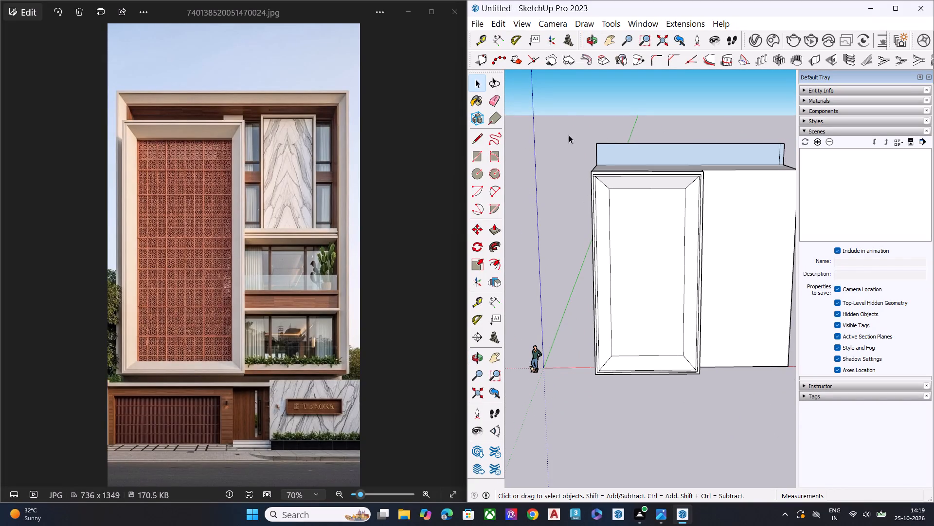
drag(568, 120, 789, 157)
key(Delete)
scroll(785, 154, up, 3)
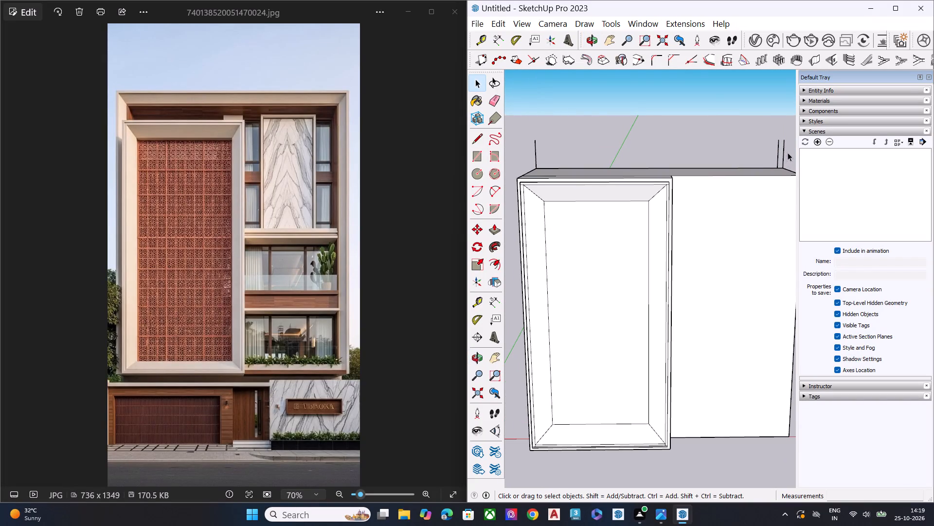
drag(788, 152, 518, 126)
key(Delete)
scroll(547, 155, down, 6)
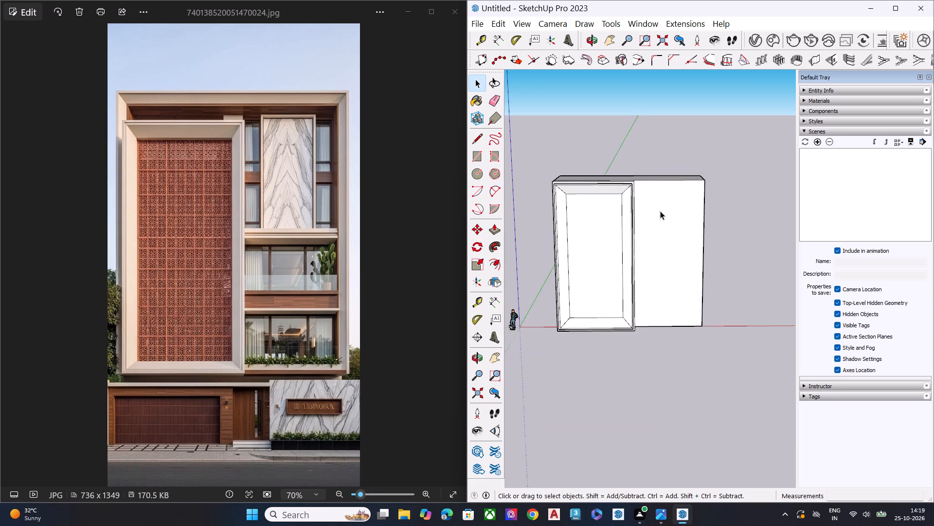
Delete the main block's faces and edges, including its rear wall, keeping only the projecting frame.
scroll(660, 211, down, 1)
middle_drag(672, 220, 510, 247)
scroll(723, 244, up, 1)
click(709, 245)
key(Delete)
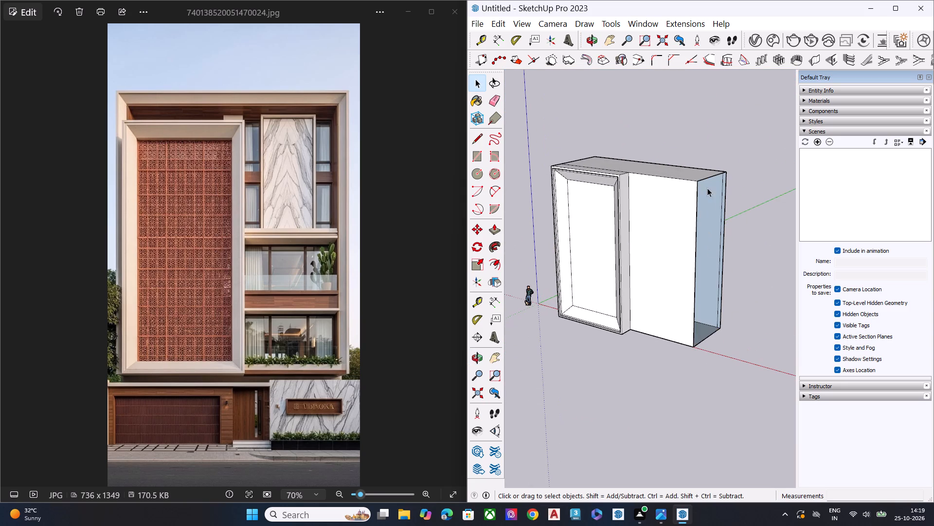
drag(755, 363, 682, 123)
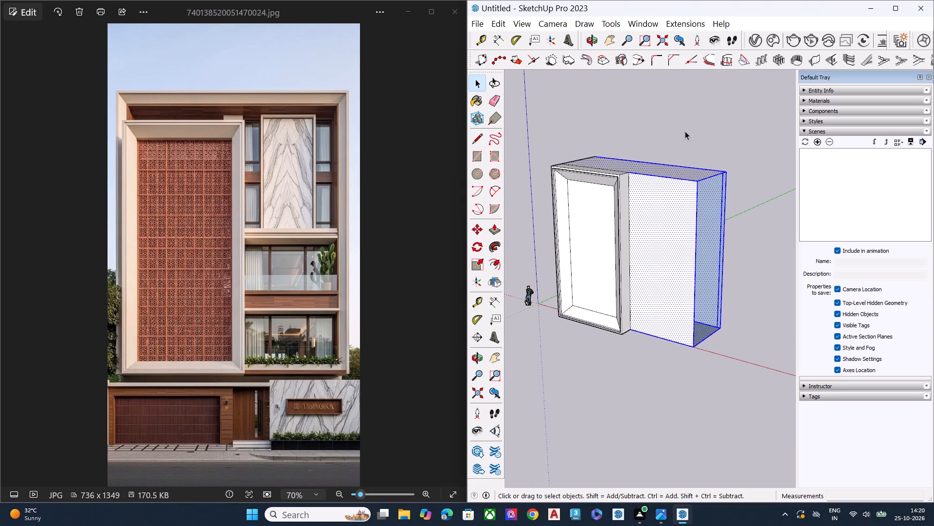
key(Delete)
middle_drag(687, 193, 274, 215)
middle_drag(719, 301, 728, 295)
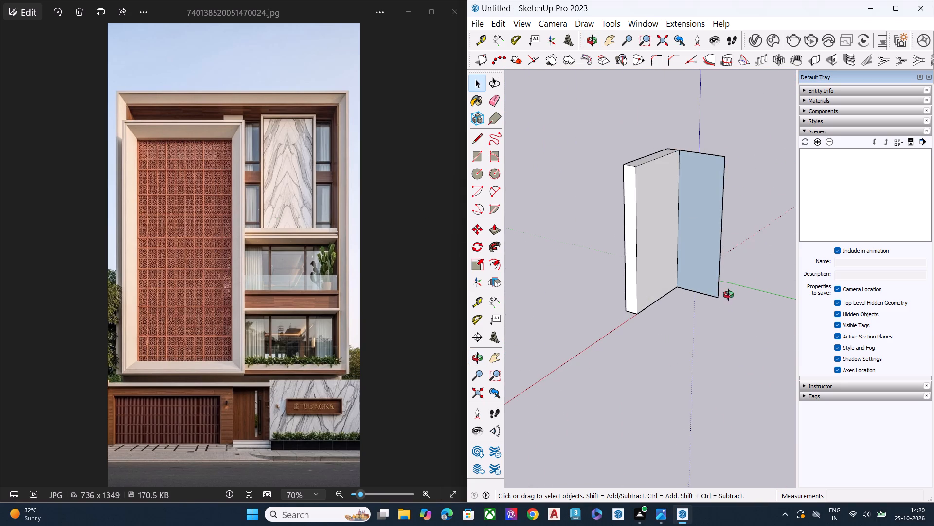
middle_drag(728, 295, 775, 251)
scroll(768, 274, up, 1)
drag(744, 330, 670, 102)
key(Delete)
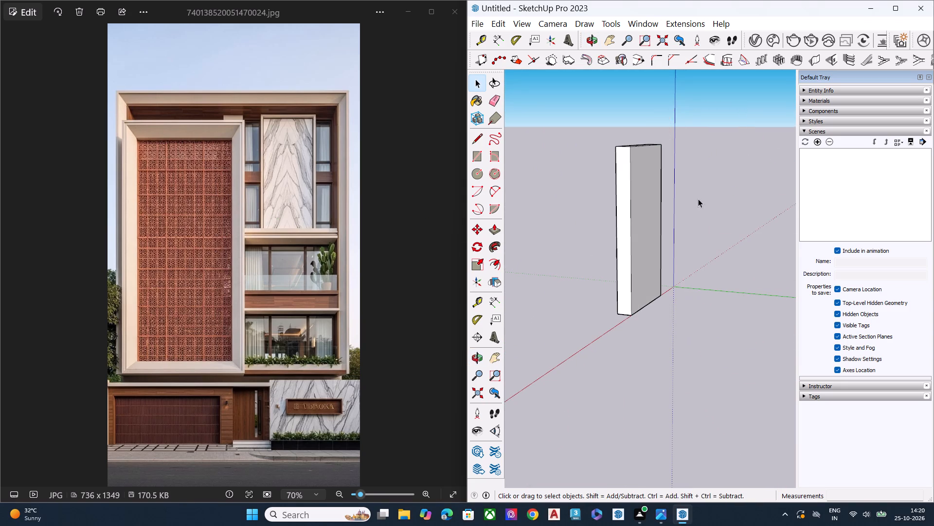
Examine the isolated projecting frame from the back, side, front and above.
scroll(684, 211, down, 2)
scroll(681, 214, up, 2)
scroll(676, 222, down, 4)
middle_drag(643, 237, 747, 216)
scroll(677, 206, down, 1)
scroll(677, 206, up, 1)
scroll(677, 206, down, 5)
middle_drag(675, 218, 669, 304)
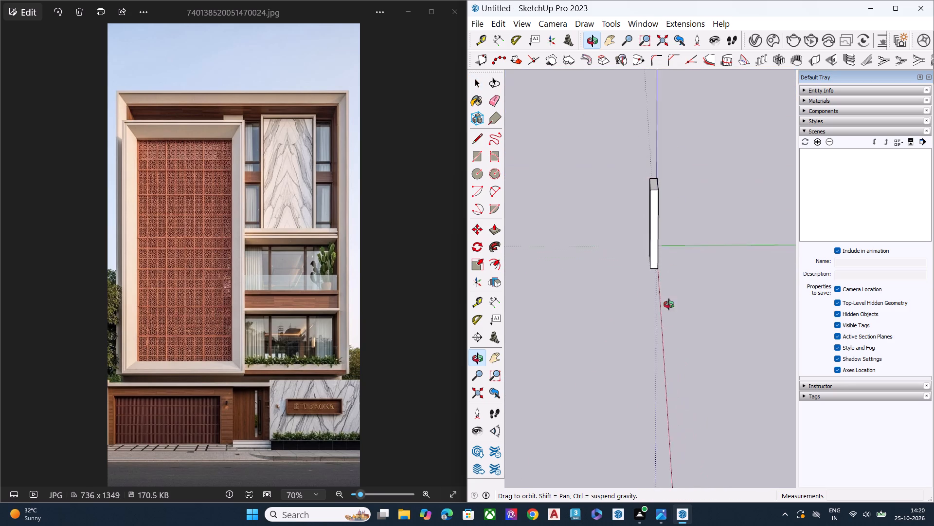
middle_drag(669, 304, 874, 248)
middle_drag(616, 242, 718, 143)
scroll(711, 156, up, 3)
scroll(642, 223, down, 1)
scroll(641, 225, up, 5)
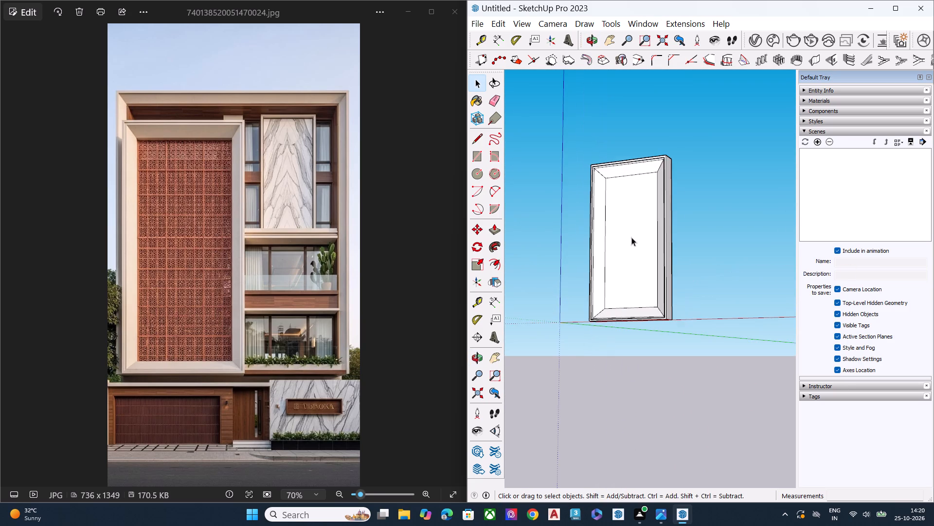
middle_drag(627, 239, 716, 249)
scroll(716, 249, up, 1)
scroll(624, 162, down, 6)
middle_drag(636, 188, 659, 316)
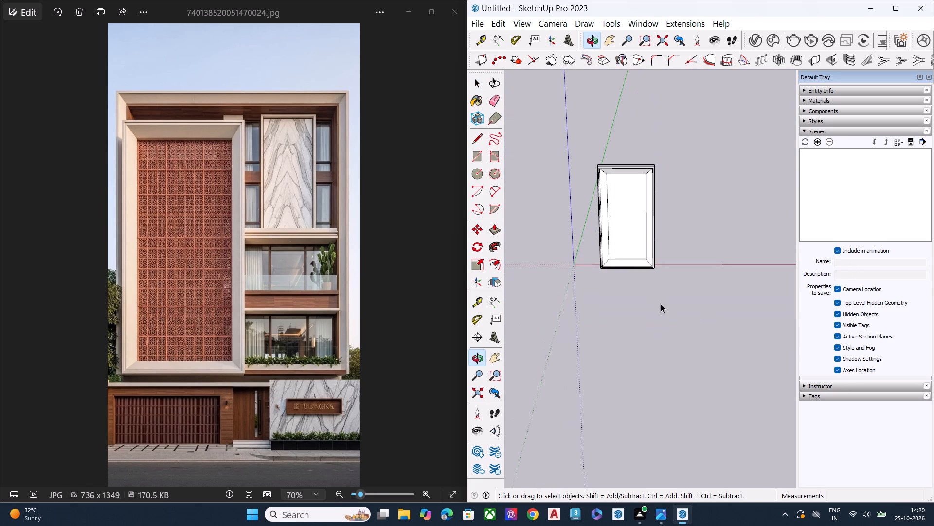
Draw a rectangle about 64' by 57' flat on the ground beside the frame, with one side along the red axis.
key(r)
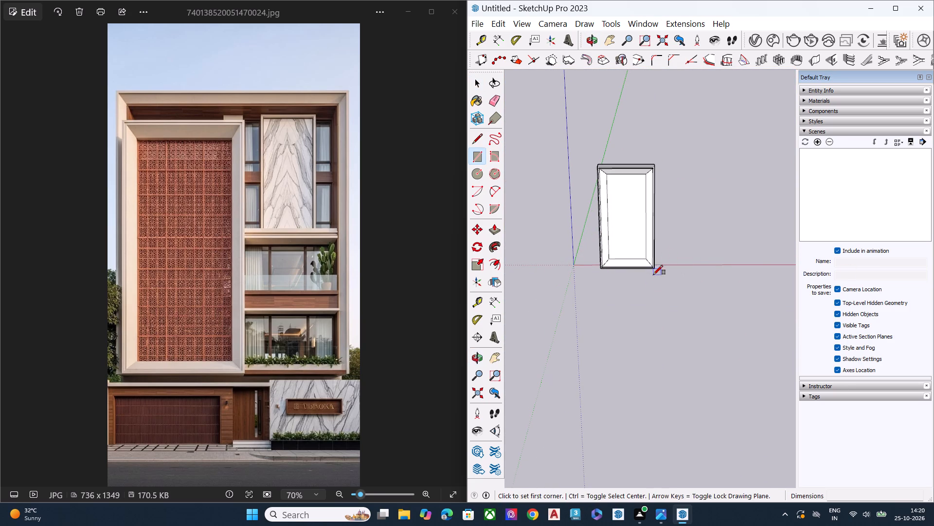
middle_drag(653, 275, 649, 271)
scroll(652, 221, up, 8)
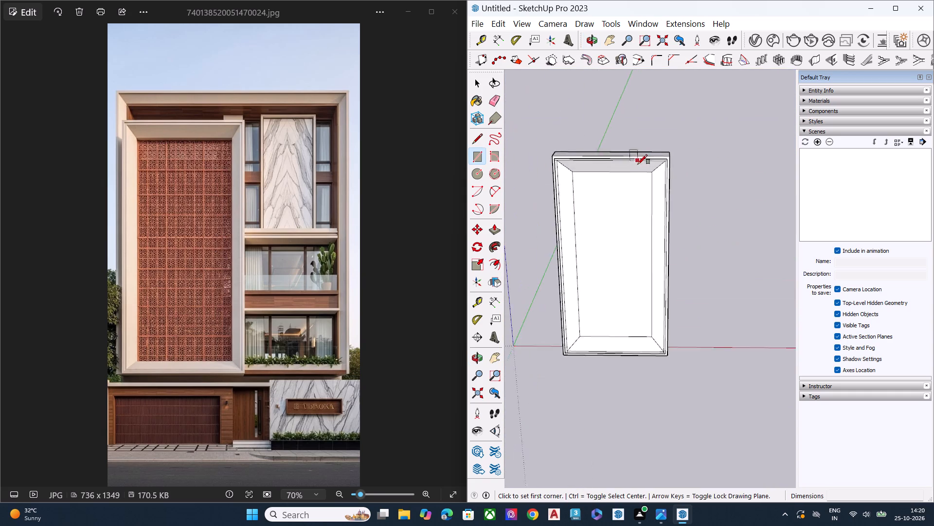
middle_drag(627, 201, 618, 110)
scroll(633, 174, up, 2)
scroll(633, 182, down, 2)
scroll(633, 186, up, 5)
scroll(629, 204, down, 8)
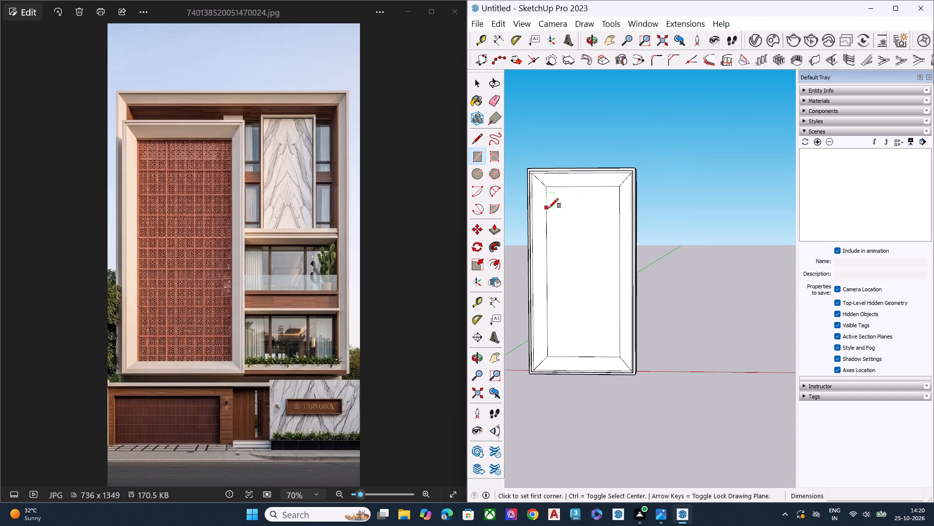
scroll(477, 226, down, 9)
scroll(606, 249, down, 8)
scroll(672, 257, up, 1)
scroll(672, 257, down, 1)
middle_drag(675, 275, 677, 318)
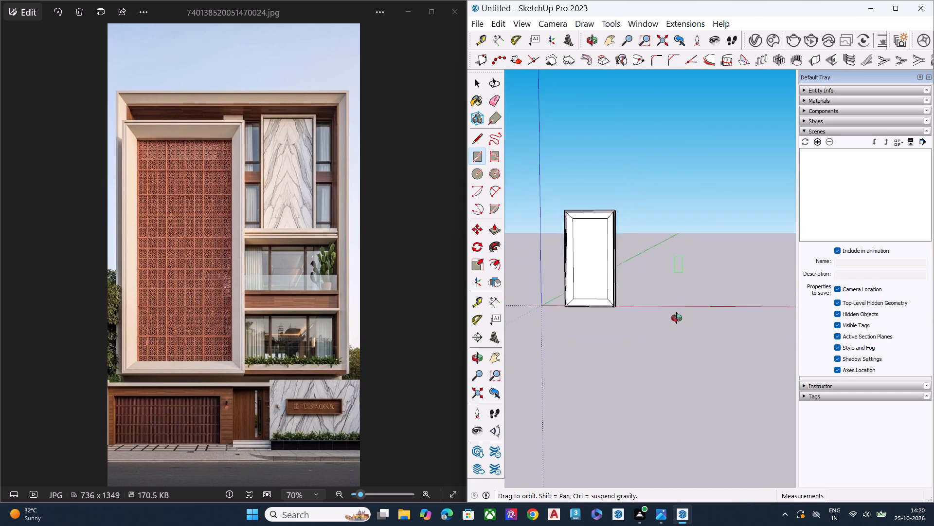
middle_drag(677, 318, 673, 397)
scroll(675, 324, up, 4)
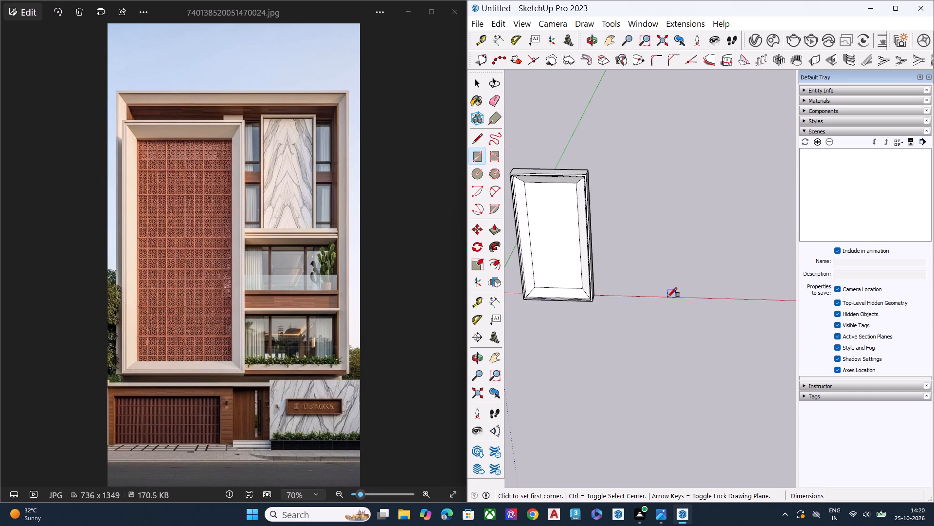
click(667, 297)
scroll(629, 220, down, 13)
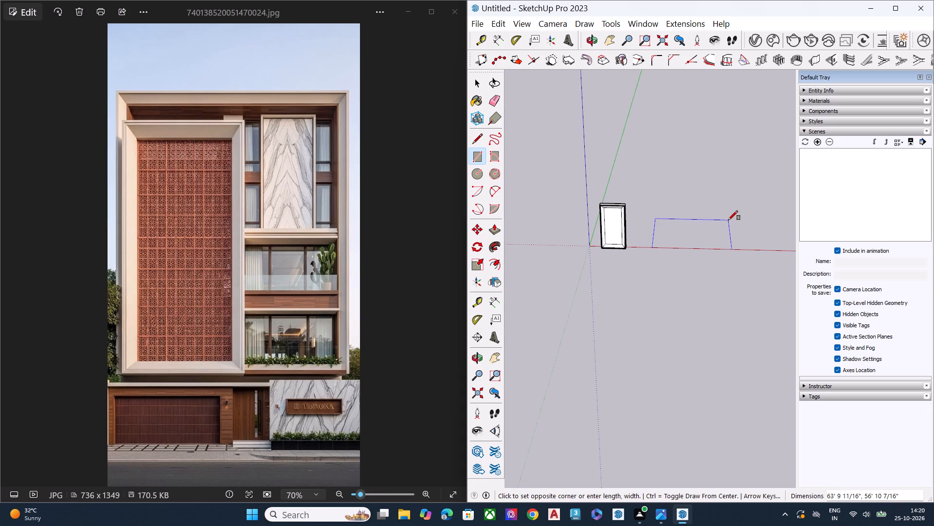
click(731, 220)
key(space)
Extrude the ground rectangle upward into a solid block about as tall as it is wide.
middle_drag(644, 258, 644, 314)
scroll(698, 270, up, 4)
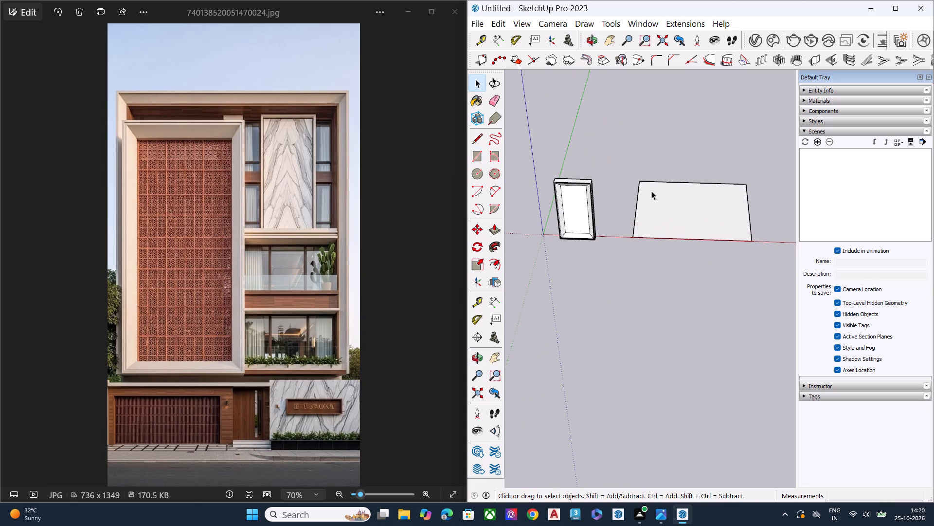
scroll(643, 200, up, 3)
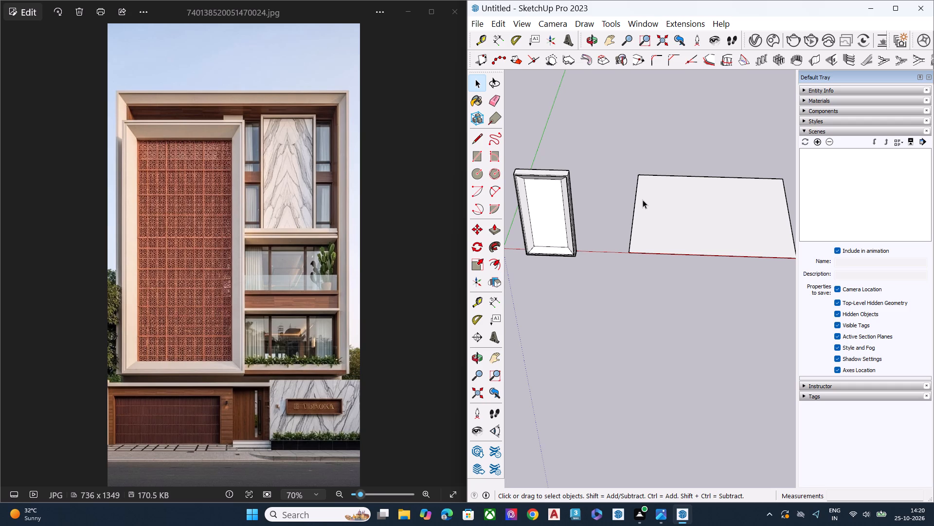
scroll(692, 187, down, 7)
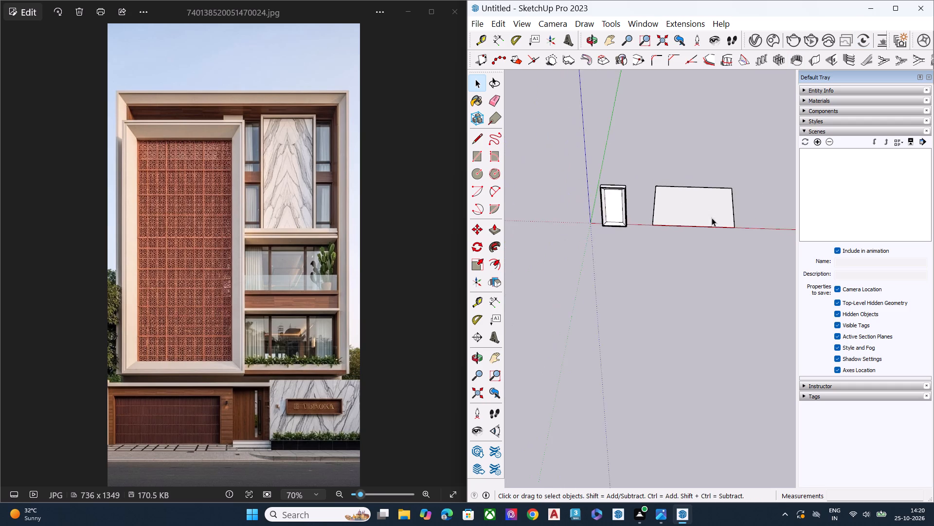
middle_drag(712, 218, 748, 258)
scroll(749, 176, up, 6)
scroll(716, 163, down, 1)
scroll(713, 167, up, 2)
middle_drag(685, 212, 608, 230)
scroll(640, 228, up, 8)
key(space)
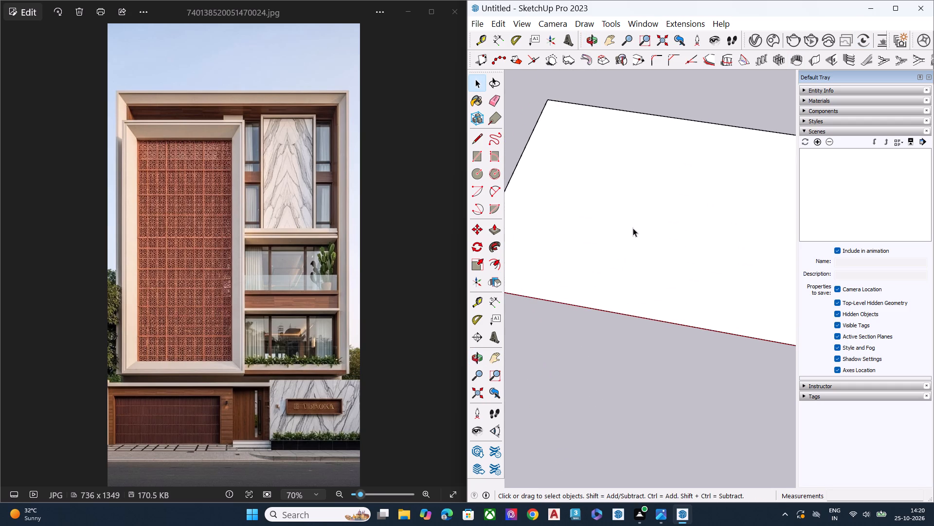
scroll(633, 228, down, 4)
middle_drag(646, 246, 675, 246)
click(651, 239)
middle_drag(645, 232, 657, 218)
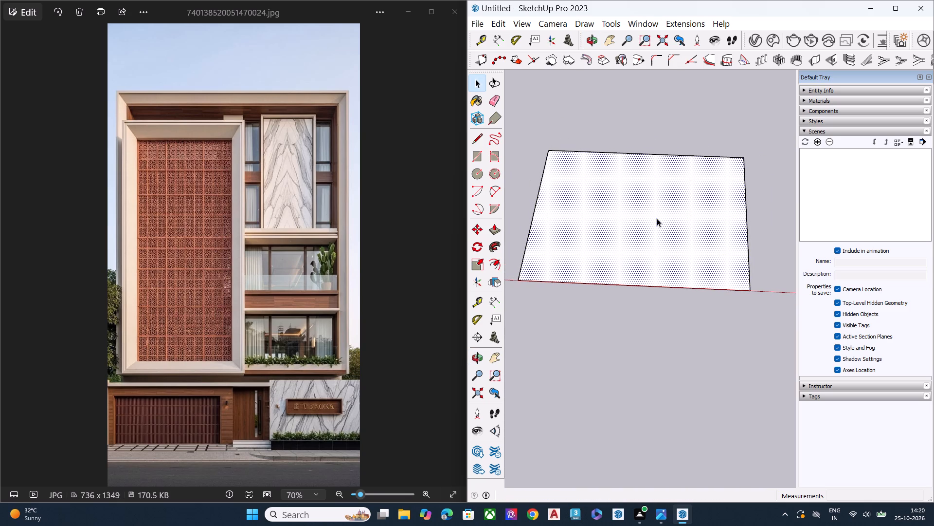
click(626, 244)
key(p)
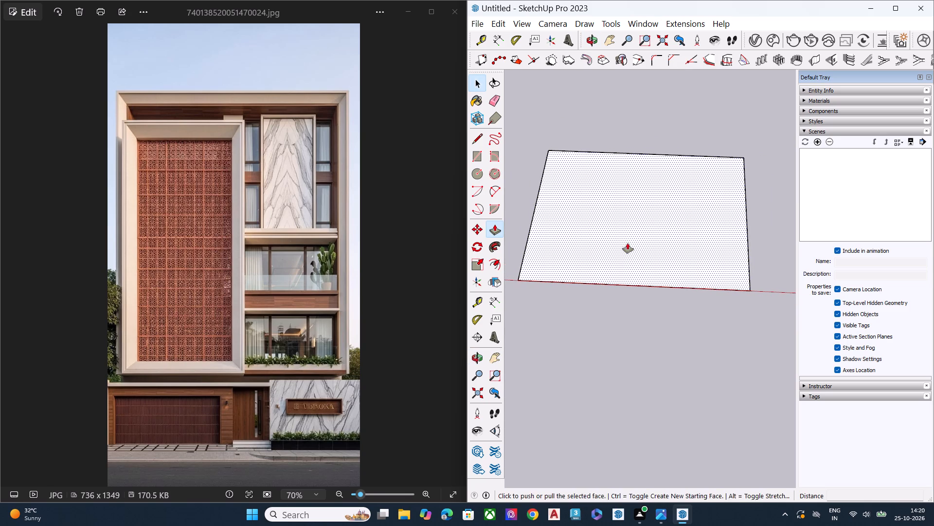
click(628, 243)
scroll(640, 190, down, 3)
scroll(646, 198, up, 1)
scroll(647, 199, down, 2)
middle_drag(649, 106, 649, 85)
middle_drag(641, 146, 644, 83)
scroll(641, 142, down, 1)
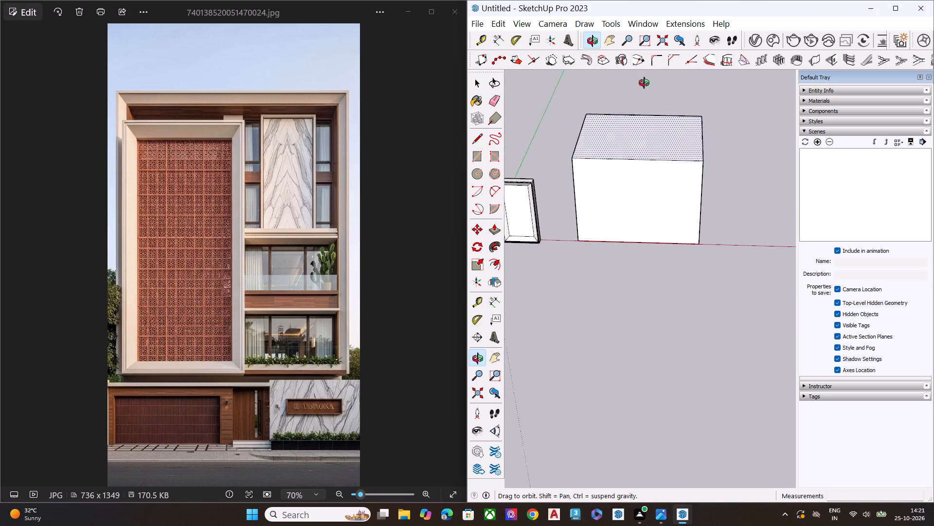
middle_drag(644, 83, 657, 26)
scroll(631, 125, up, 1)
click(631, 116)
key(space)
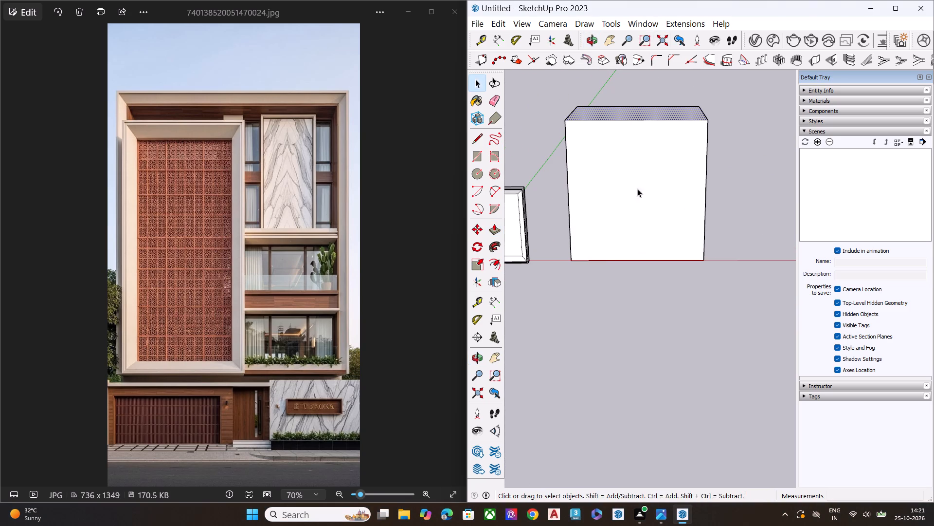
Offset the outline of the new block's front face inward by about 4' 4".
middle_drag(634, 185, 634, 125)
scroll(634, 126, up, 2)
scroll(632, 137, down, 3)
scroll(631, 144, up, 1)
scroll(629, 152, down, 2)
scroll(629, 153, up, 2)
key(l)
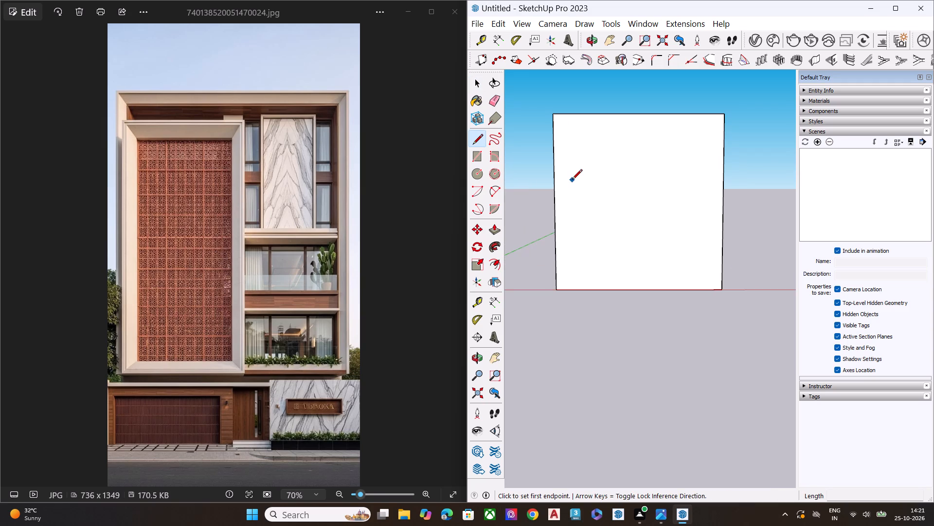
key(space)
click(623, 188)
key(f)
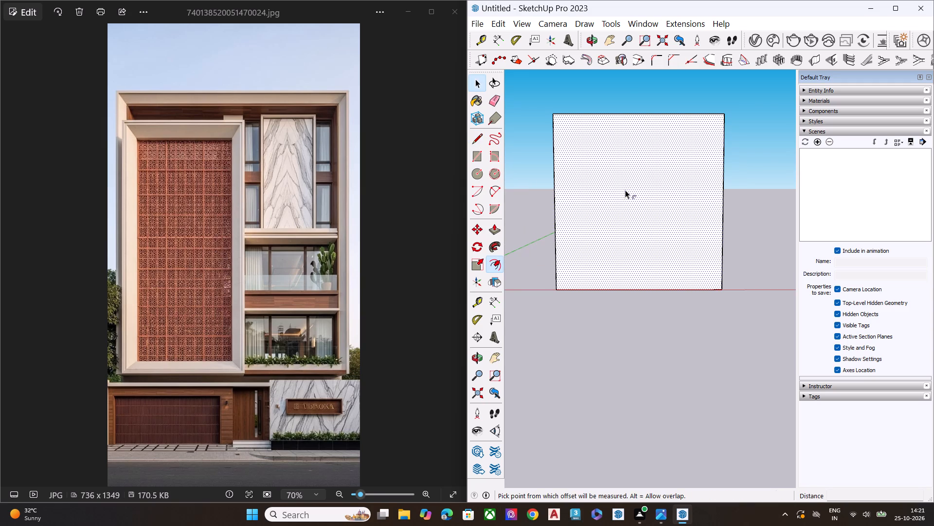
click(625, 190)
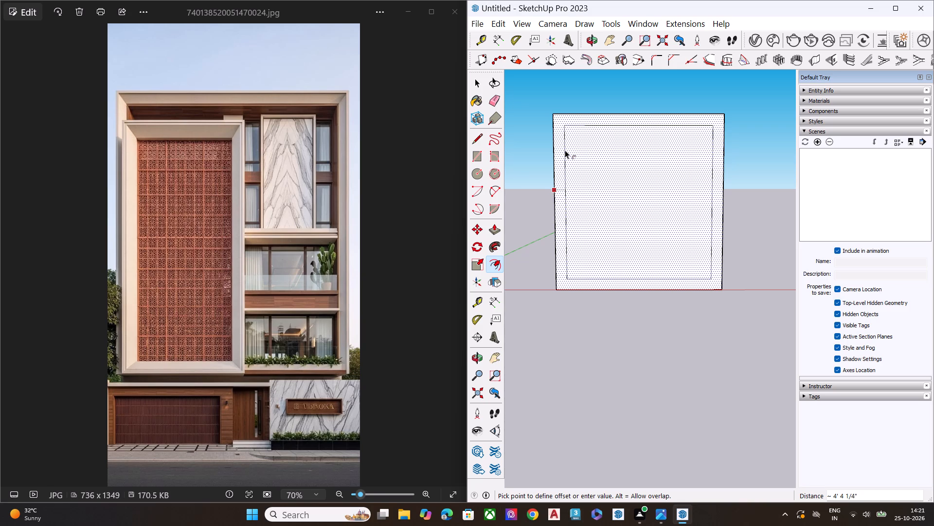
click(565, 150)
key(space)
Draw diagonal mitre lines joining the inner and outer outlines at both upper corners of the block's front face.
scroll(738, 148, up, 1)
middle_drag(730, 150, 702, 150)
scroll(707, 127, up, 9)
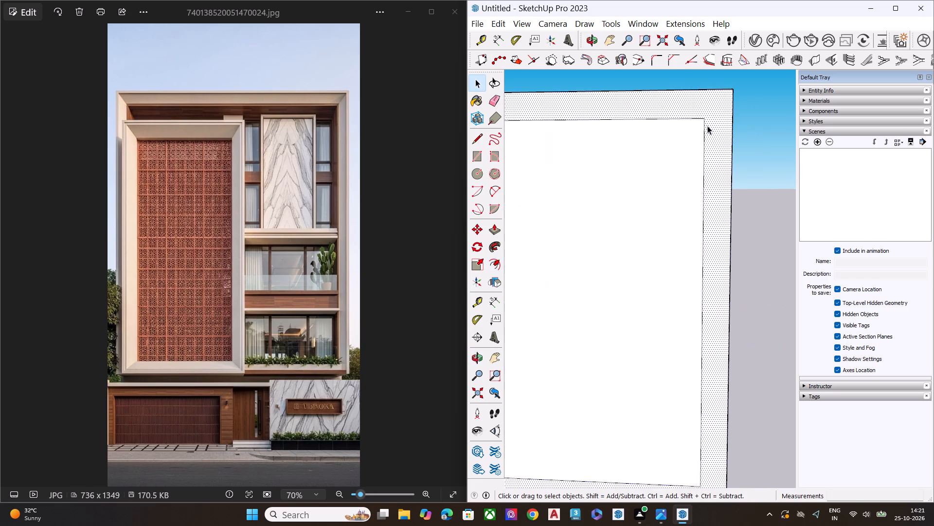
key(l)
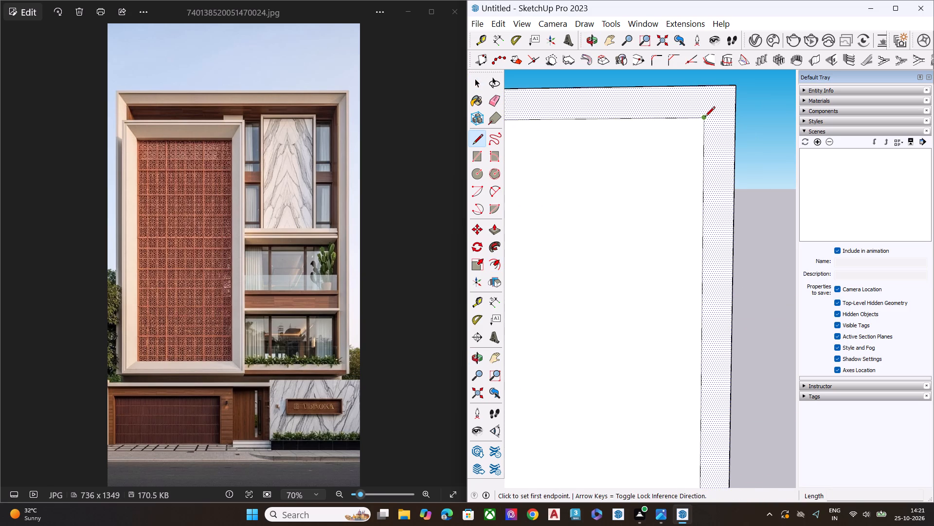
click(705, 117)
click(737, 83)
scroll(665, 130, down, 9)
scroll(746, 118, down, 5)
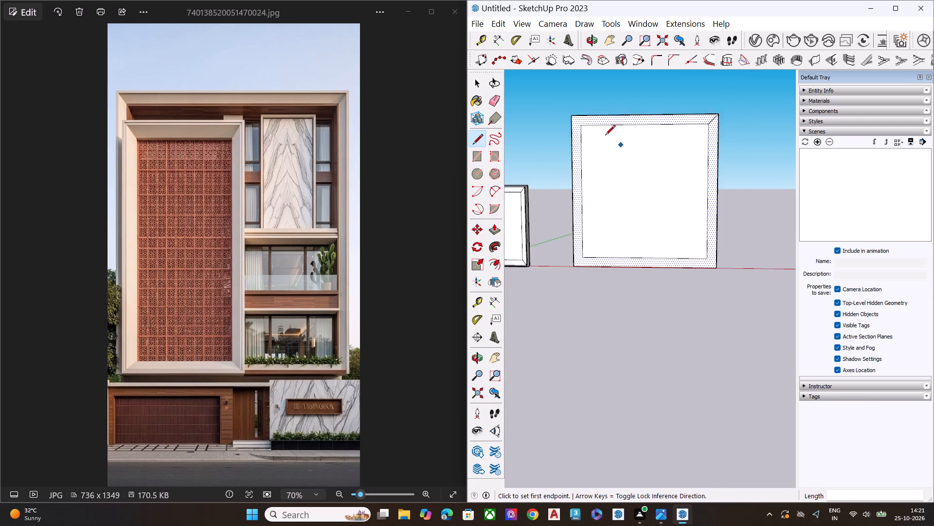
scroll(586, 121, up, 8)
click(588, 135)
click(564, 117)
scroll(552, 124, down, 5)
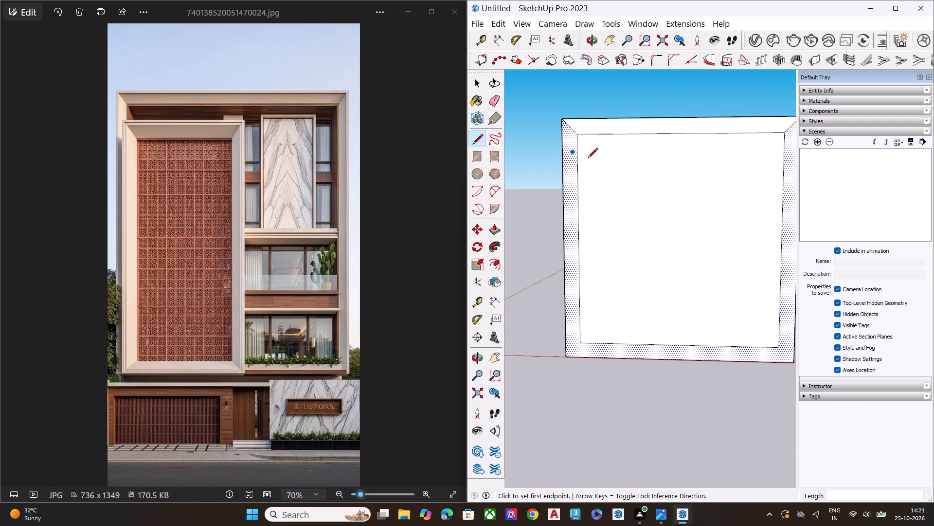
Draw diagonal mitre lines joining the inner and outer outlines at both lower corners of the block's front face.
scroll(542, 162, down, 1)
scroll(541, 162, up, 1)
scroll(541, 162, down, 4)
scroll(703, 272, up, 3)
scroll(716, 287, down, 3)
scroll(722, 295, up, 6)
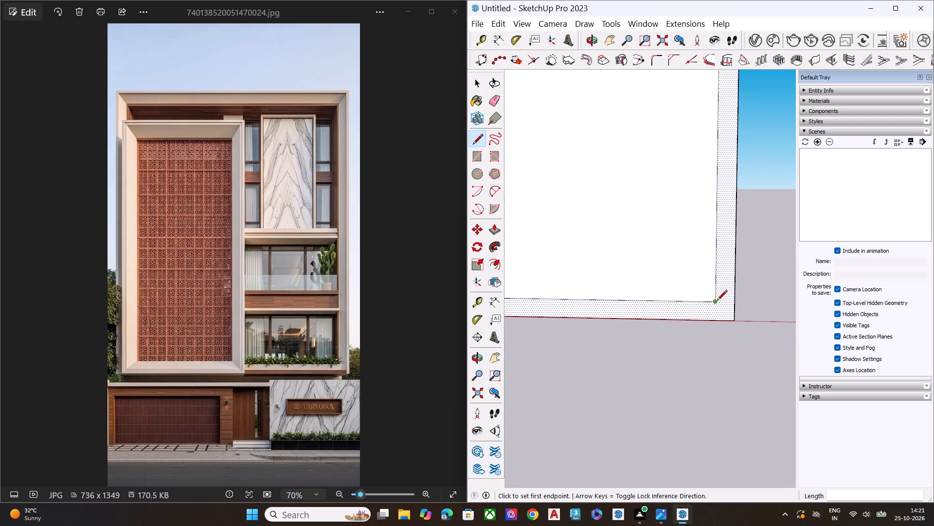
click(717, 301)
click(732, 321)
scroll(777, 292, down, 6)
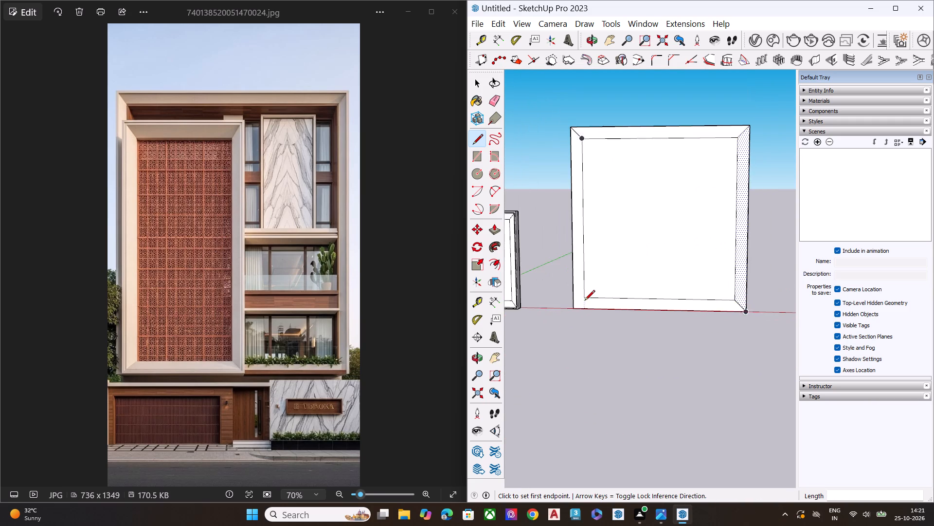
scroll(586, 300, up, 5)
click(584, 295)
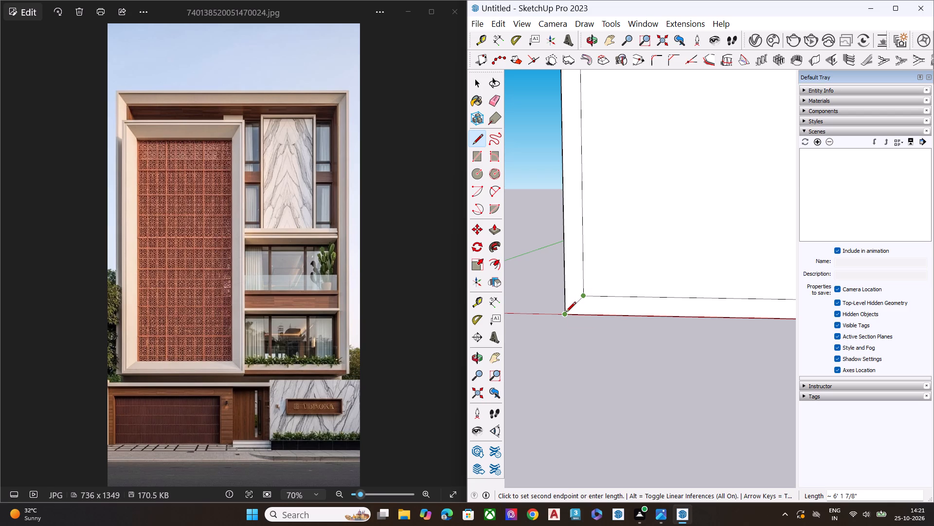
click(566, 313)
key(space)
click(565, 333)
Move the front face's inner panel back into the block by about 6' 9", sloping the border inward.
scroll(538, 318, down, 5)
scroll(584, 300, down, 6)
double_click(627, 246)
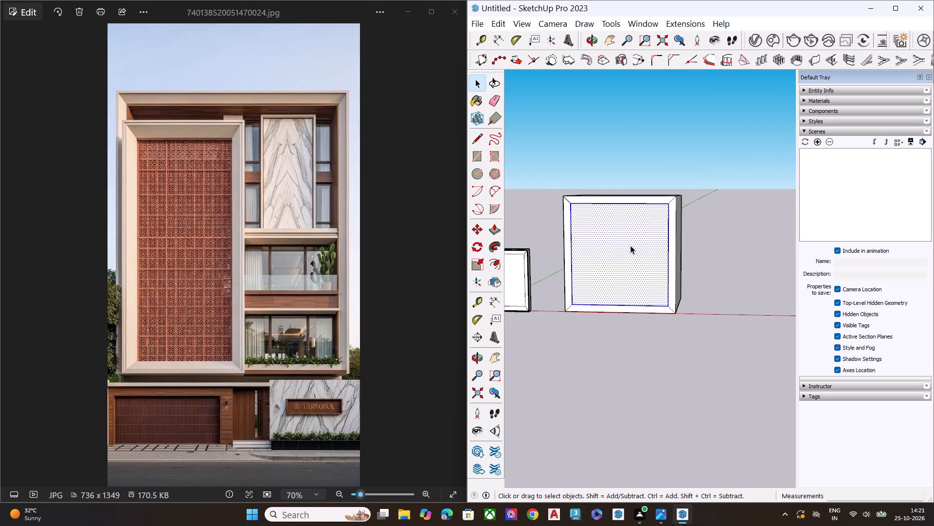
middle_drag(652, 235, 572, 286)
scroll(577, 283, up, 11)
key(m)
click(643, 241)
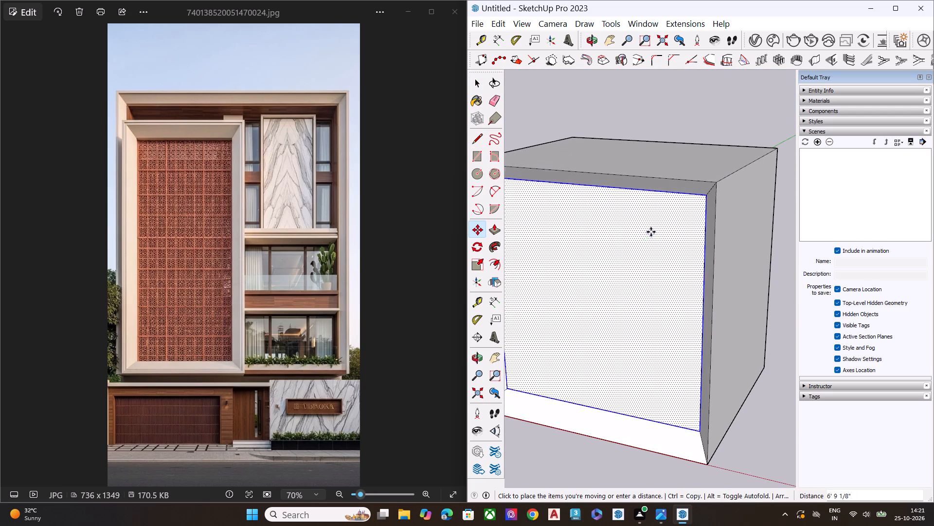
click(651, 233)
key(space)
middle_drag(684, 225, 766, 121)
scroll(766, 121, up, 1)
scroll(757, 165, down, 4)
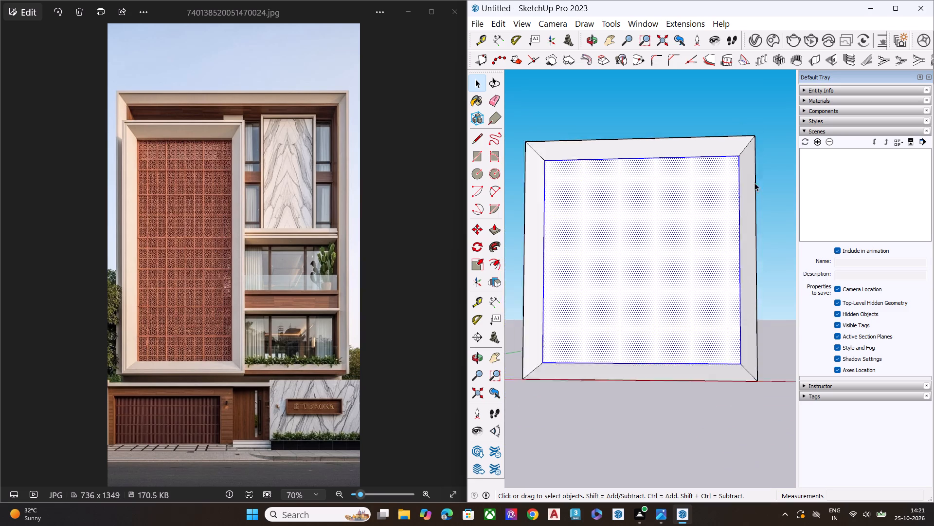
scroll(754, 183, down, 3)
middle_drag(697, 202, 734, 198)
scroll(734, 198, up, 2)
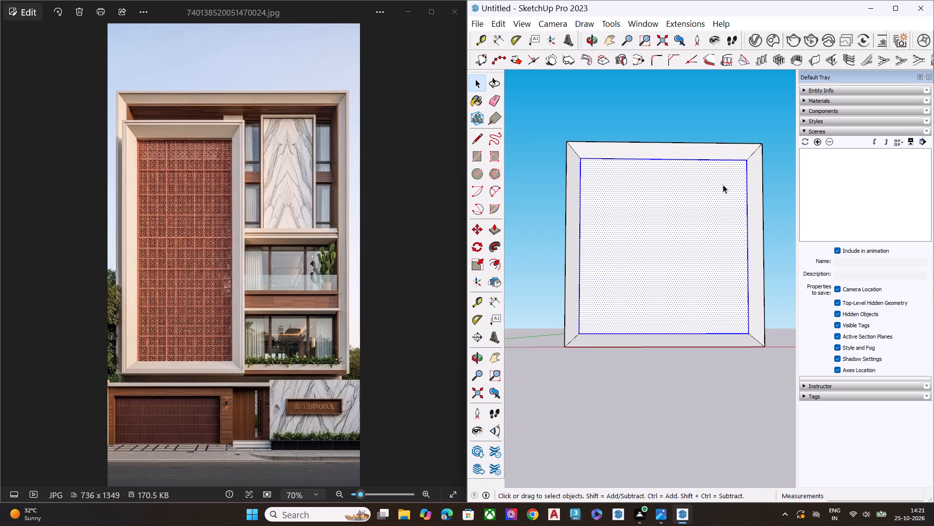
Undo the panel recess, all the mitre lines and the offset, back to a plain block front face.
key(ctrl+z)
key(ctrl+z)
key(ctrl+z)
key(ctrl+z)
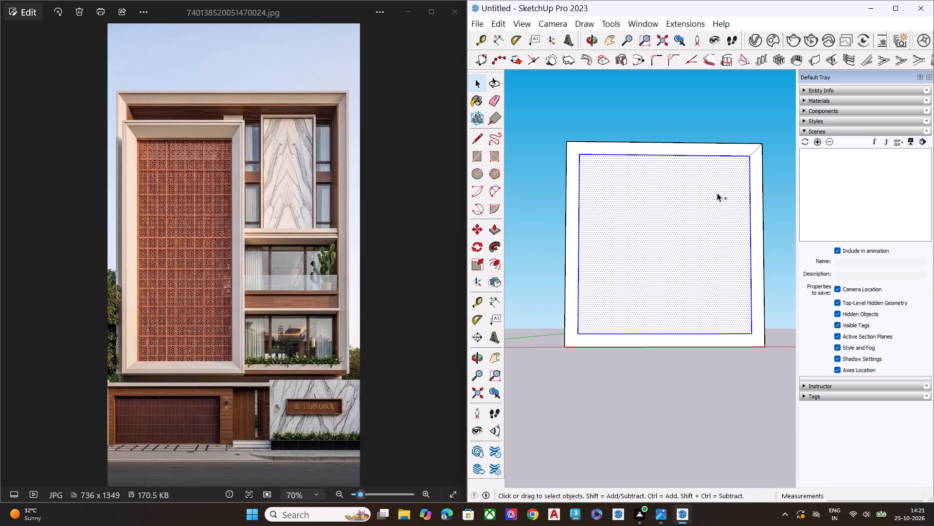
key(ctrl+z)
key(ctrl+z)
Push the block's side face farther from the frame inward to make the block narrower than it is tall.
click(680, 241)
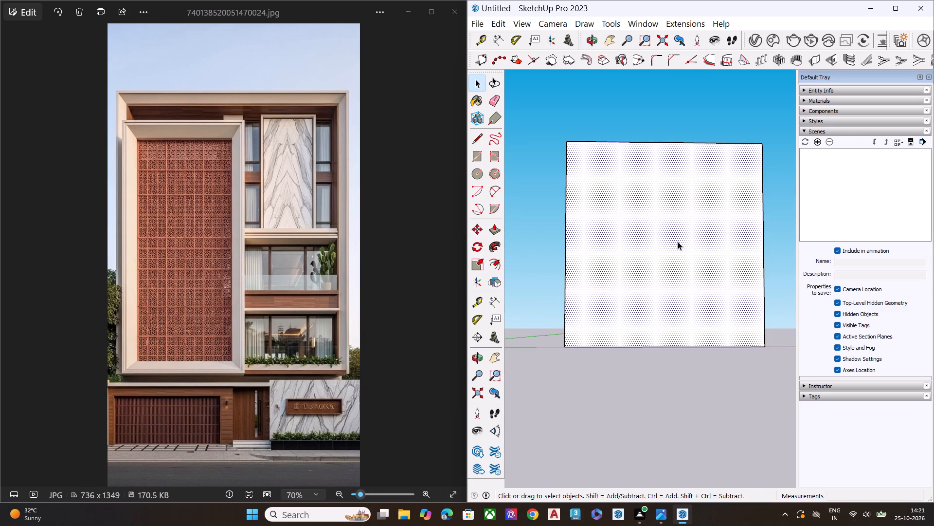
middle_drag(688, 223, 648, 356)
middle_drag(662, 289, 685, 193)
middle_drag(740, 233, 628, 210)
click(743, 262)
key(p)
click(740, 263)
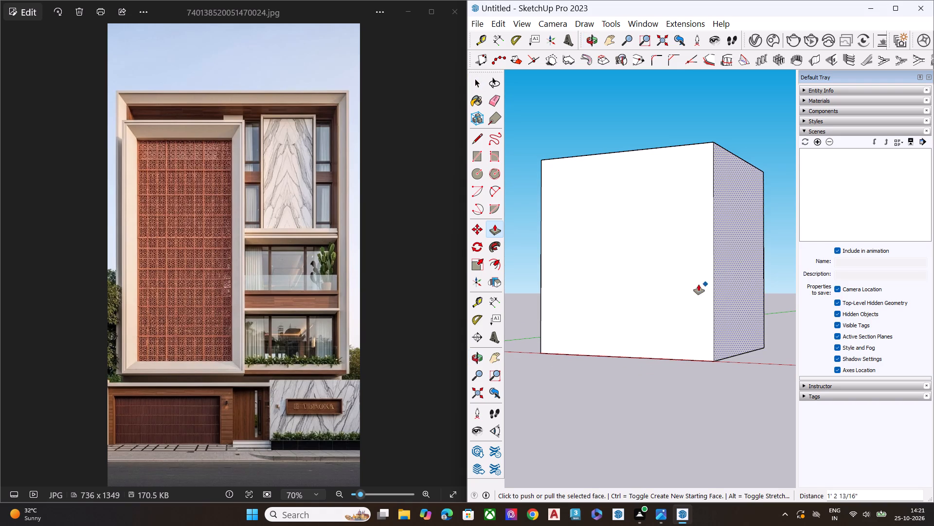
drag(732, 271, 679, 293)
key(space)
Pull the same side face back outward by about 15' 5" to widen the block.
middle_drag(696, 284, 760, 289)
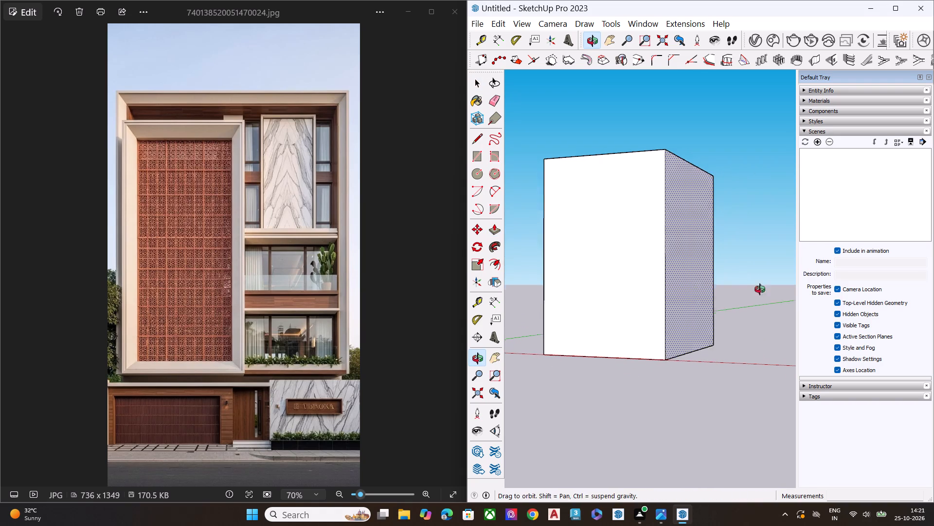
middle_drag(760, 289, 806, 290)
middle_drag(687, 246, 668, 280)
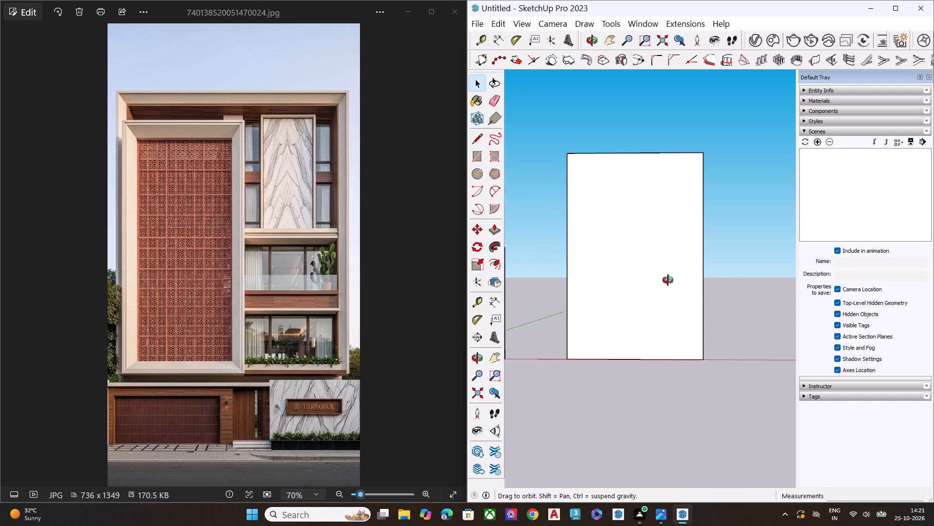
middle_drag(668, 280, 606, 349)
key(p)
click(691, 307)
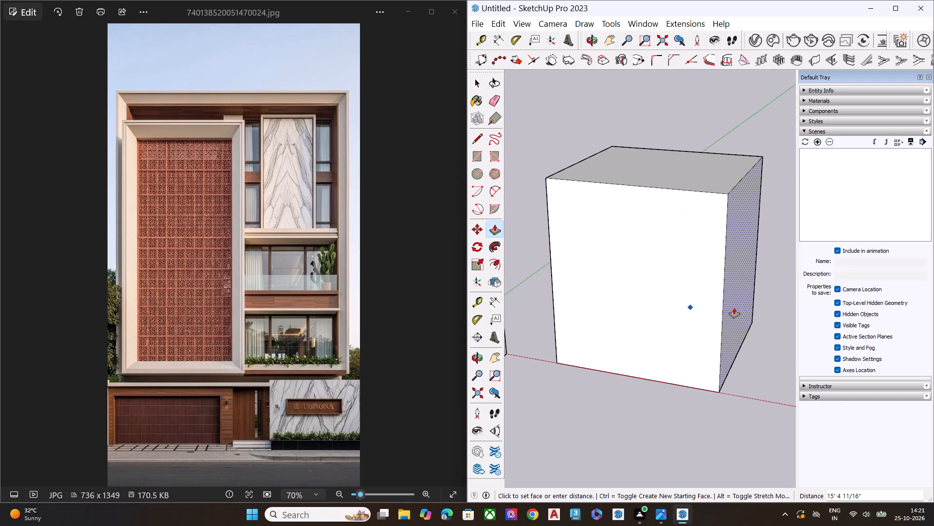
click(734, 308)
key(space)
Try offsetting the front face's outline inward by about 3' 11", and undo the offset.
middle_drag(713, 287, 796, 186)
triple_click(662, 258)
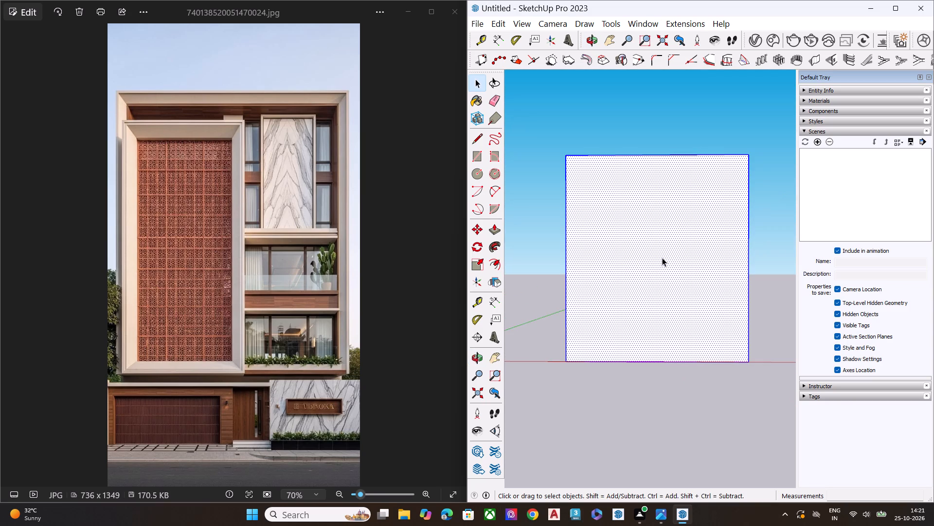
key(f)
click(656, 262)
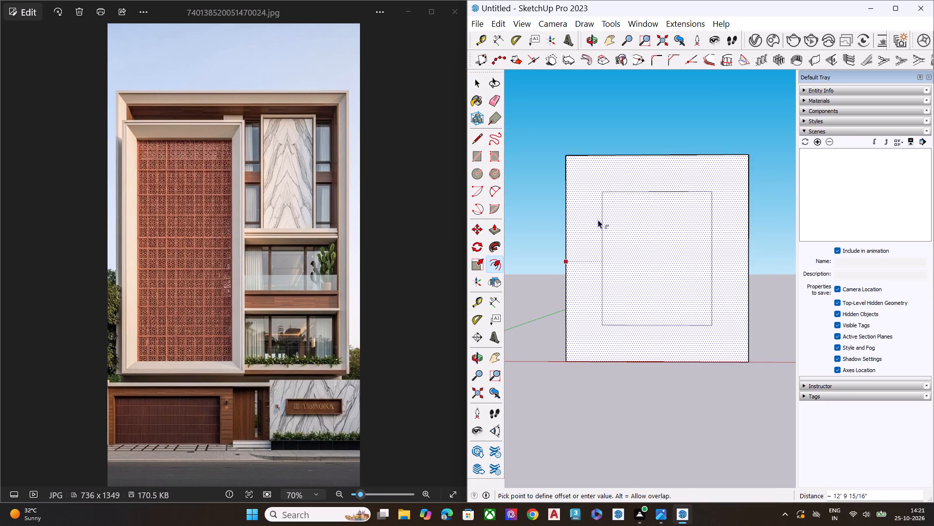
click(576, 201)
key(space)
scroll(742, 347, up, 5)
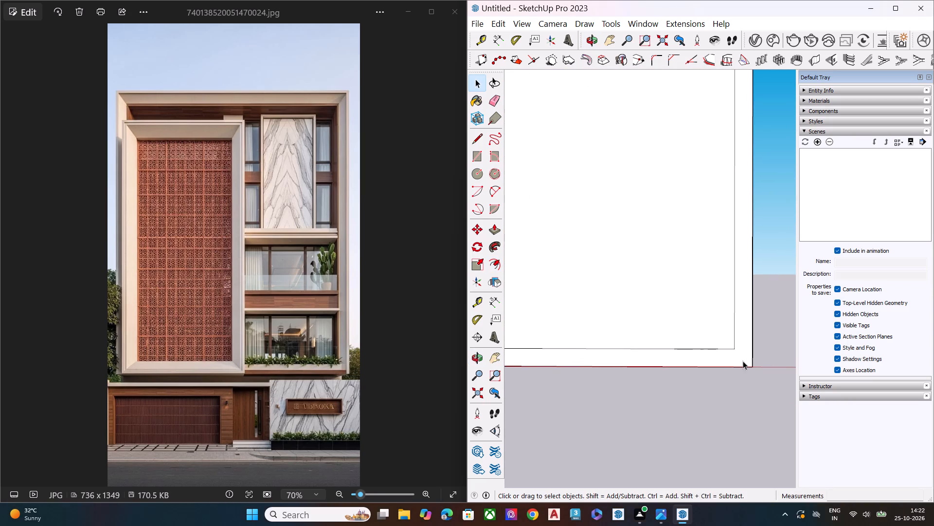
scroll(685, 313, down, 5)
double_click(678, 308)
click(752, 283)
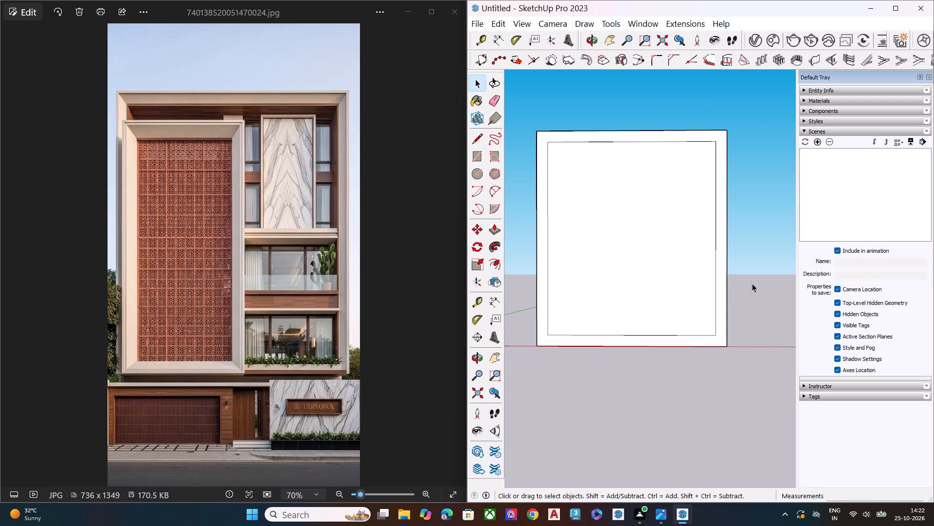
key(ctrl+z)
Offset the outline of the block's front face inward by about 3' 3".
double_click(637, 261)
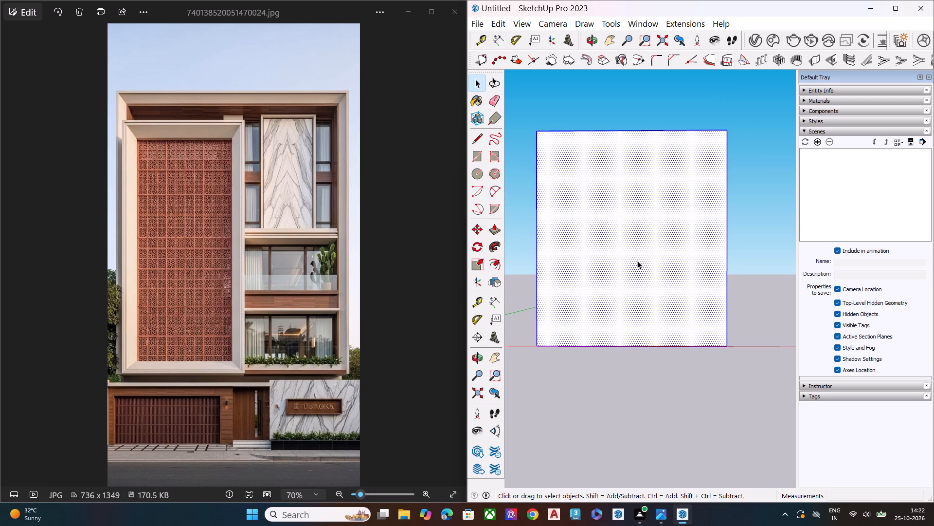
click(737, 248)
click(667, 257)
key(f)
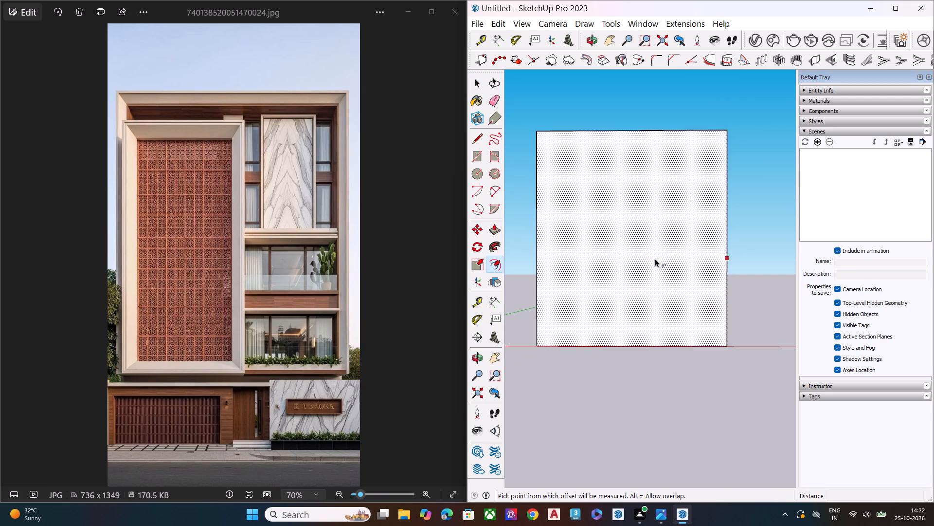
click(625, 233)
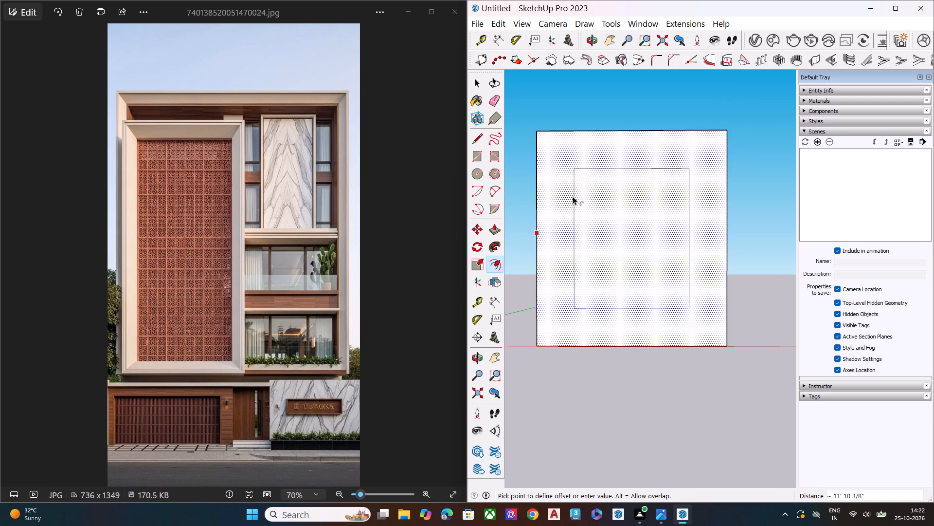
click(547, 168)
key(space)
click(767, 217)
Draw diagonal mitre lines joining the inner and outer outlines at all four corners of the front face.
middle_drag(746, 181, 731, 200)
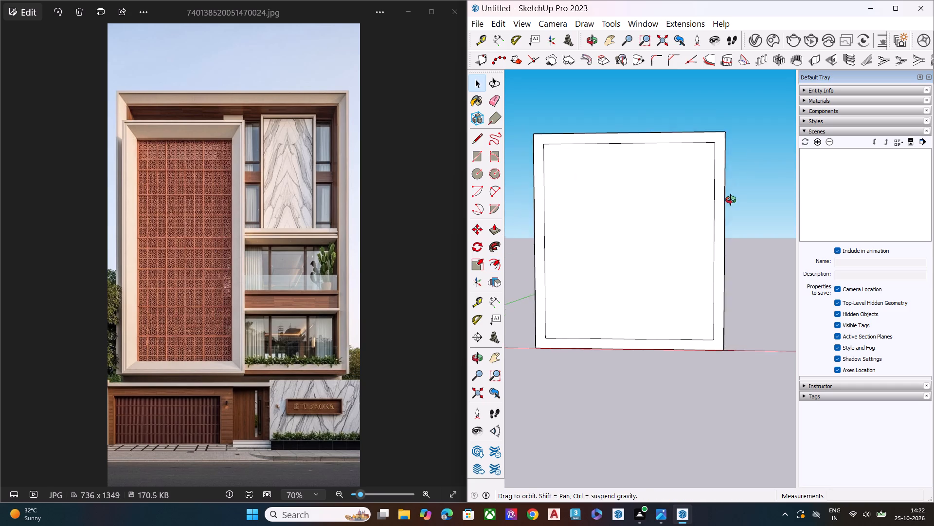
middle_drag(731, 200, 729, 203)
key(l)
scroll(714, 146, up, 2)
click(714, 146)
click(725, 131)
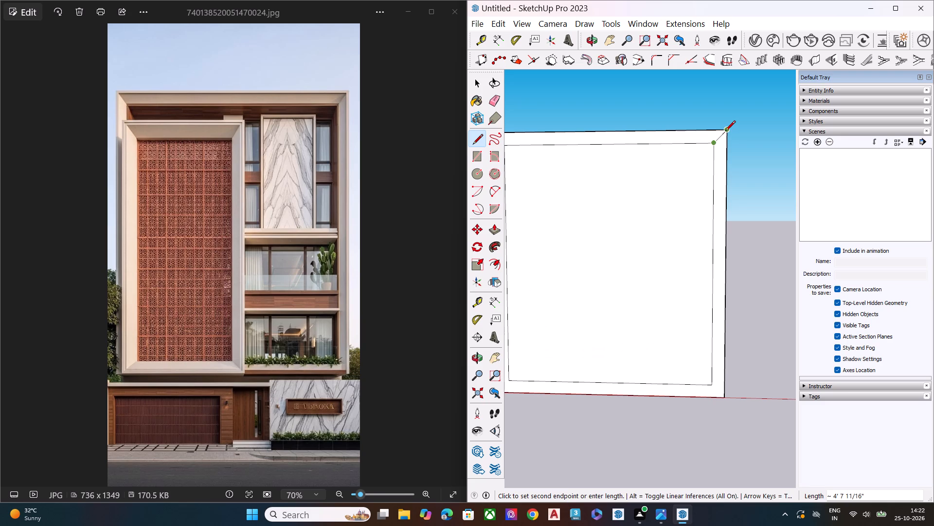
click(712, 387)
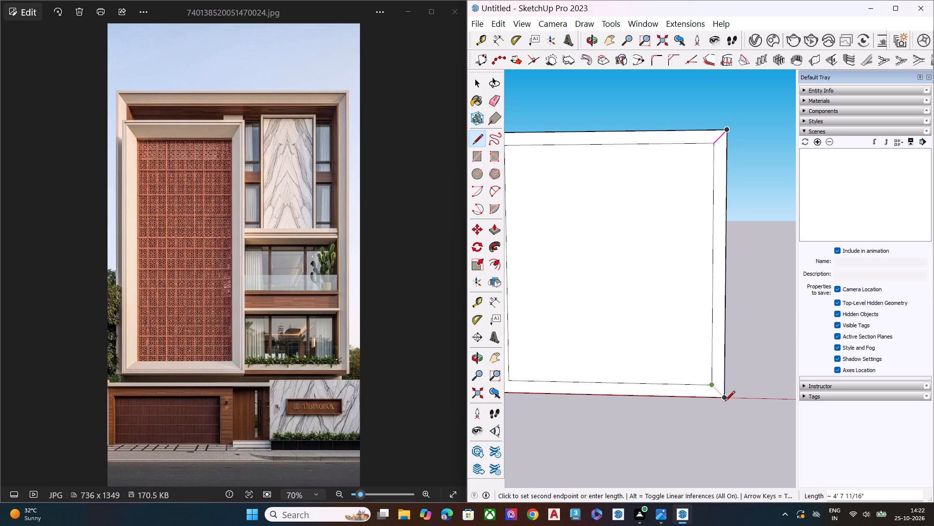
click(725, 402)
scroll(754, 325, down, 3)
scroll(593, 372, up, 1)
scroll(569, 374, down, 1)
scroll(545, 376, up, 1)
scroll(539, 377, down, 2)
scroll(539, 377, up, 3)
click(562, 369)
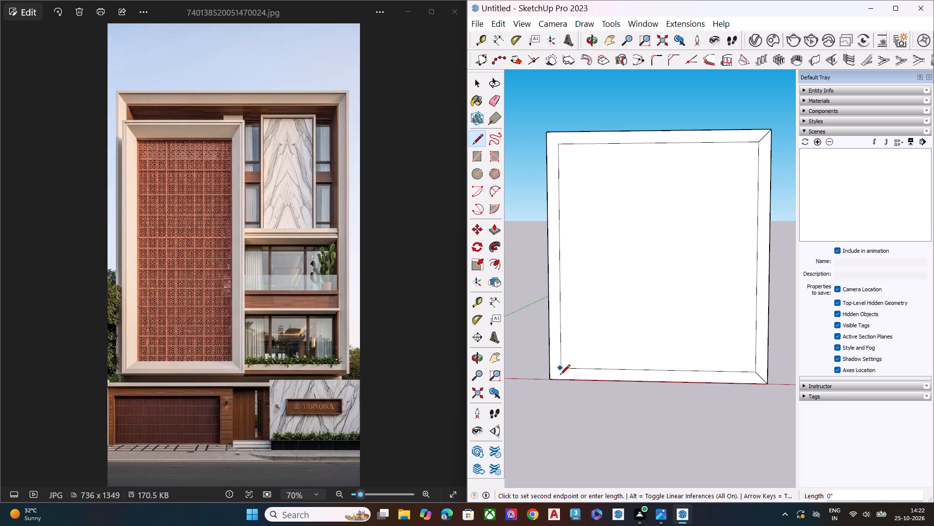
click(551, 377)
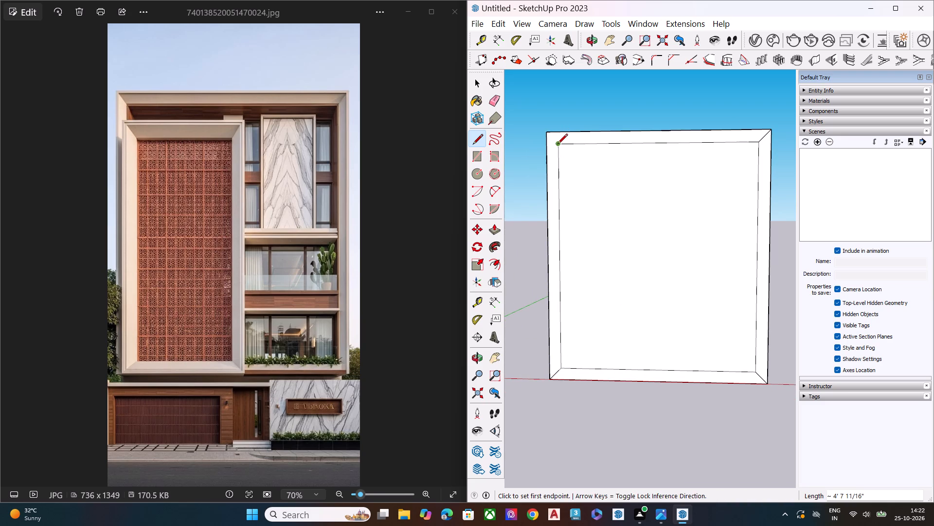
click(557, 145)
click(547, 132)
key(space)
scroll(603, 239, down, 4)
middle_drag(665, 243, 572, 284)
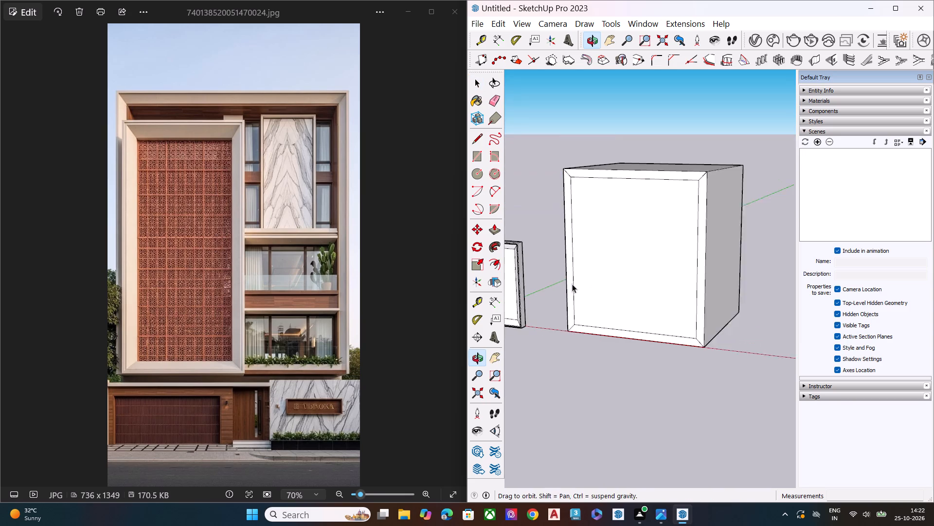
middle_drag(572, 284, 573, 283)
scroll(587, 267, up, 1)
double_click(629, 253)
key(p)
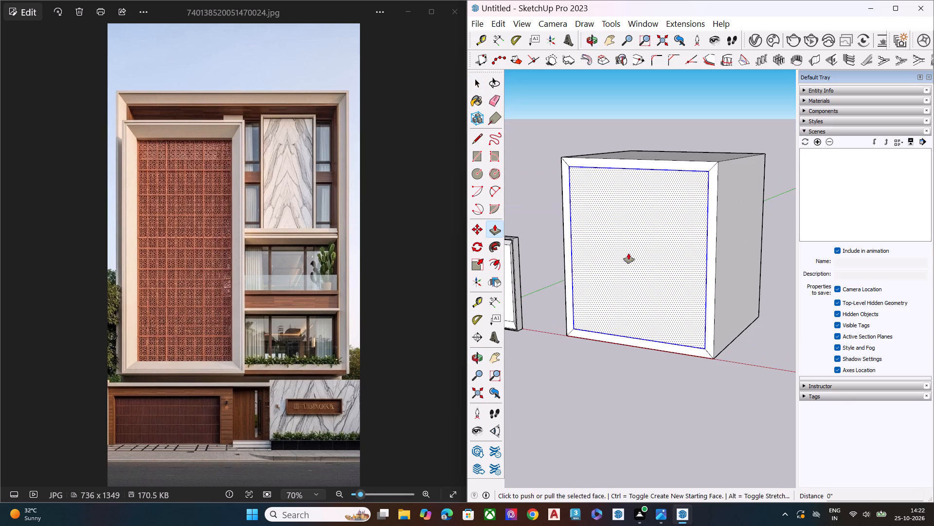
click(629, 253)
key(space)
Move the front face's inner panel back into the block by about 3' 1", sloping the mitred border inward.
double_click(629, 252)
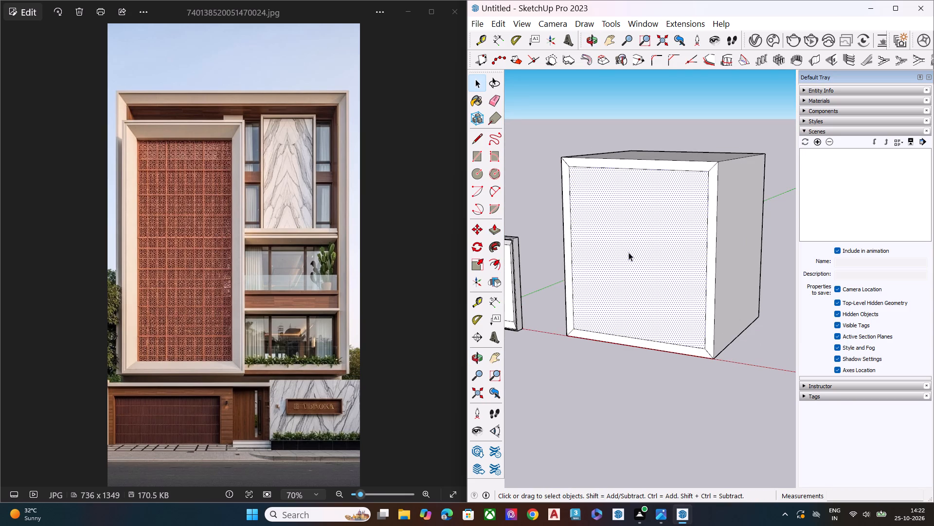
key(m)
click(708, 173)
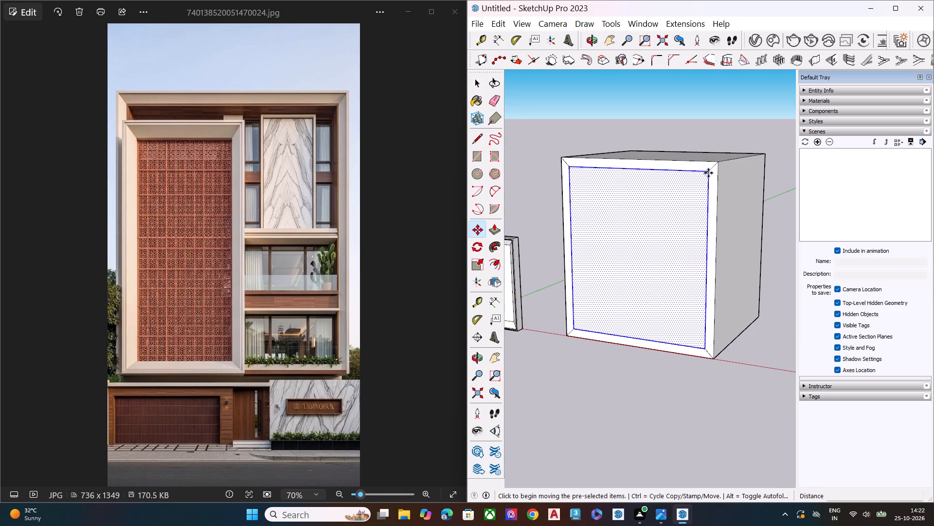
middle_drag(703, 190, 670, 267)
scroll(678, 214, up, 3)
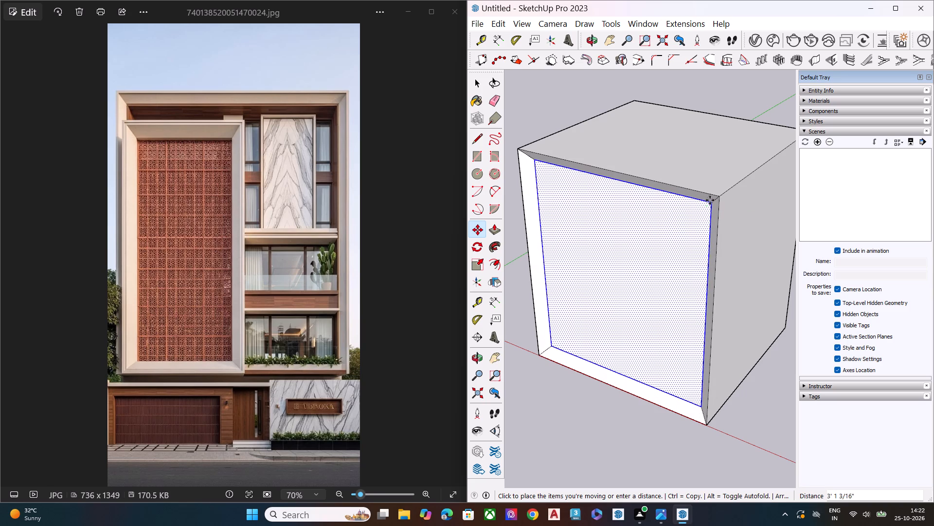
click(710, 200)
key(space)
middle_drag(677, 243, 767, 114)
scroll(629, 226, down, 4)
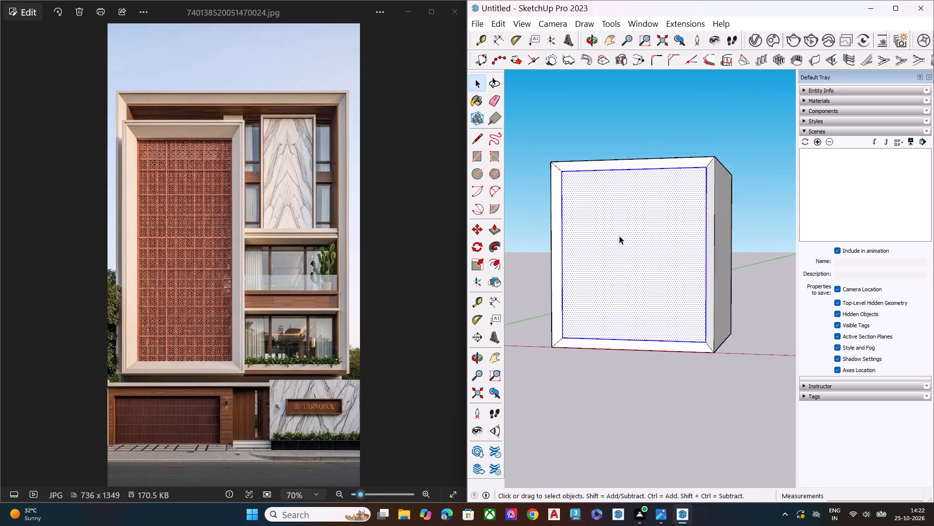
scroll(619, 236, down, 4)
middle_drag(655, 244, 736, 229)
click(719, 256)
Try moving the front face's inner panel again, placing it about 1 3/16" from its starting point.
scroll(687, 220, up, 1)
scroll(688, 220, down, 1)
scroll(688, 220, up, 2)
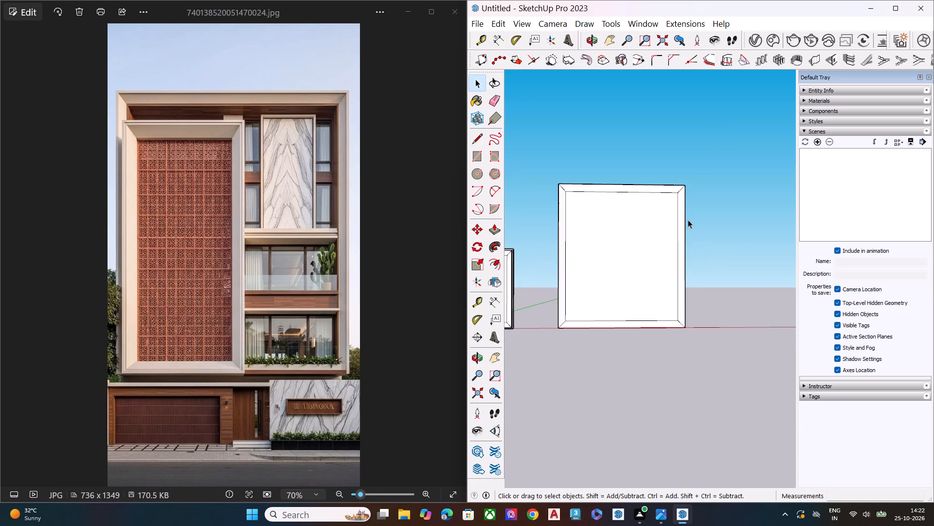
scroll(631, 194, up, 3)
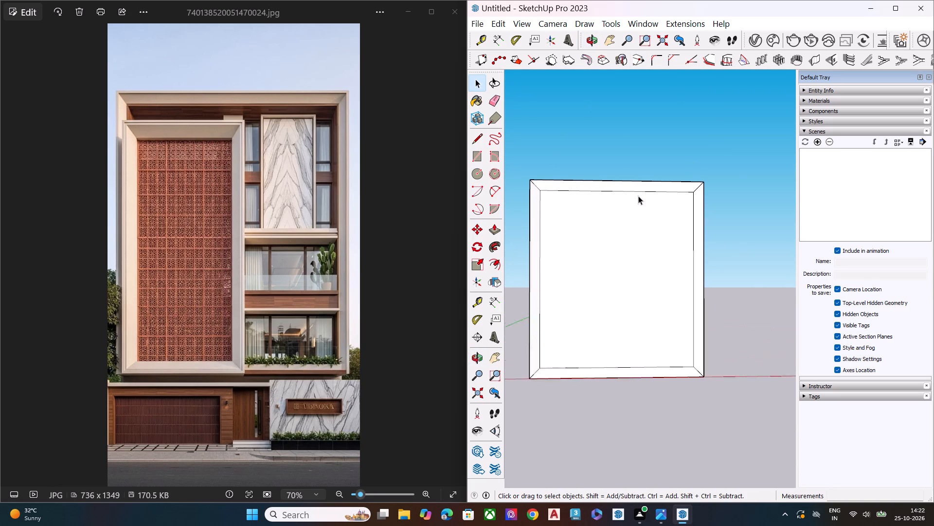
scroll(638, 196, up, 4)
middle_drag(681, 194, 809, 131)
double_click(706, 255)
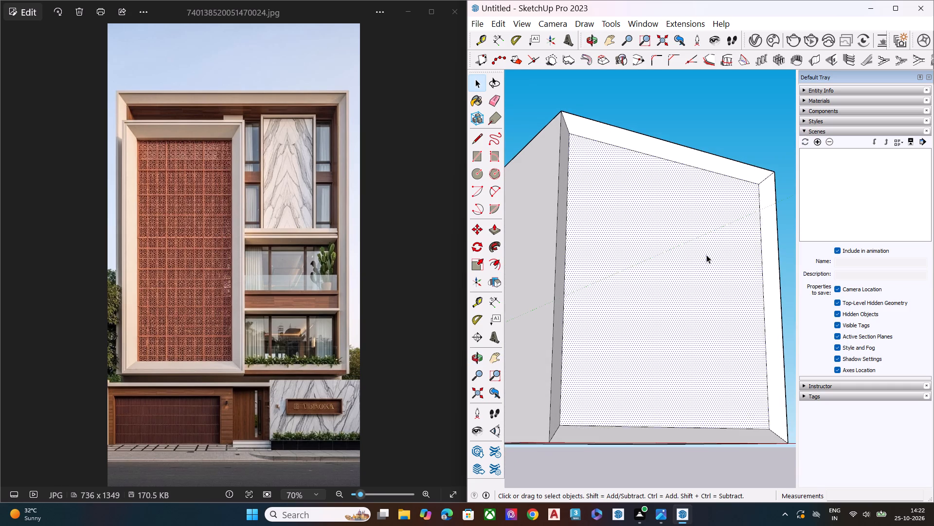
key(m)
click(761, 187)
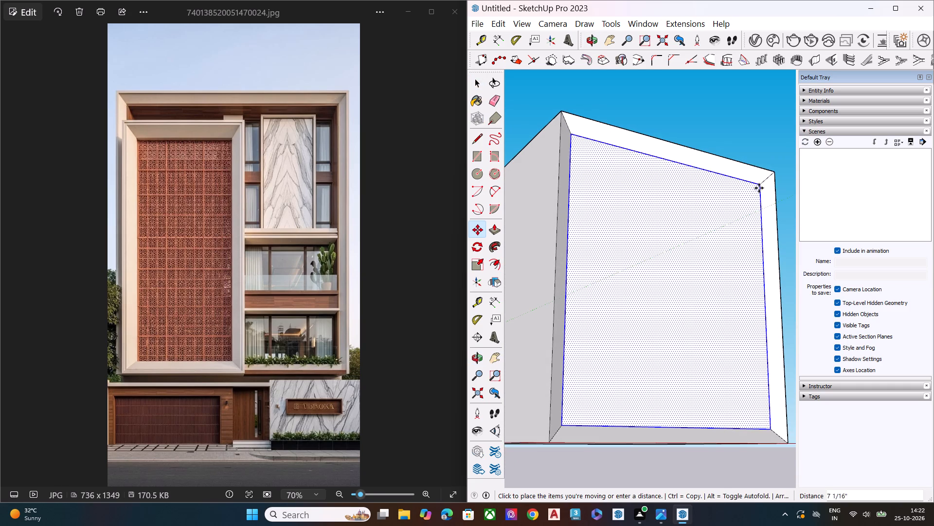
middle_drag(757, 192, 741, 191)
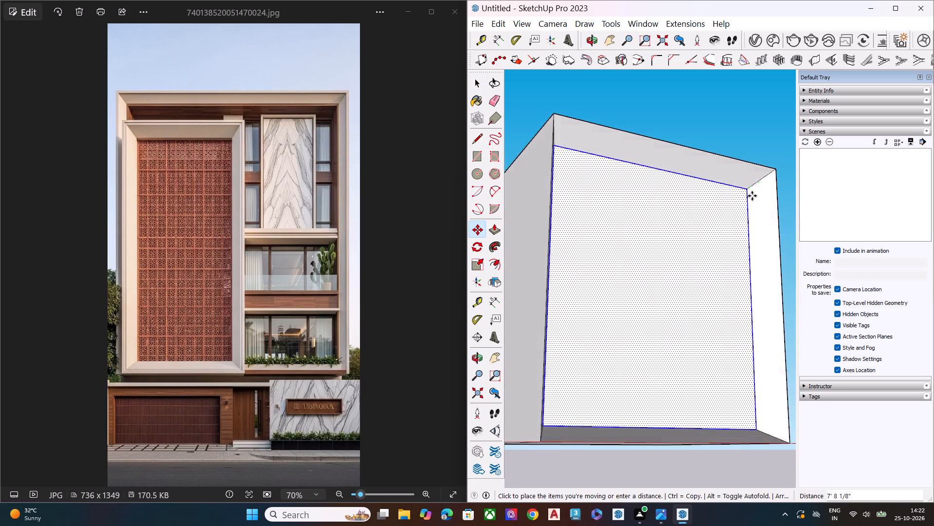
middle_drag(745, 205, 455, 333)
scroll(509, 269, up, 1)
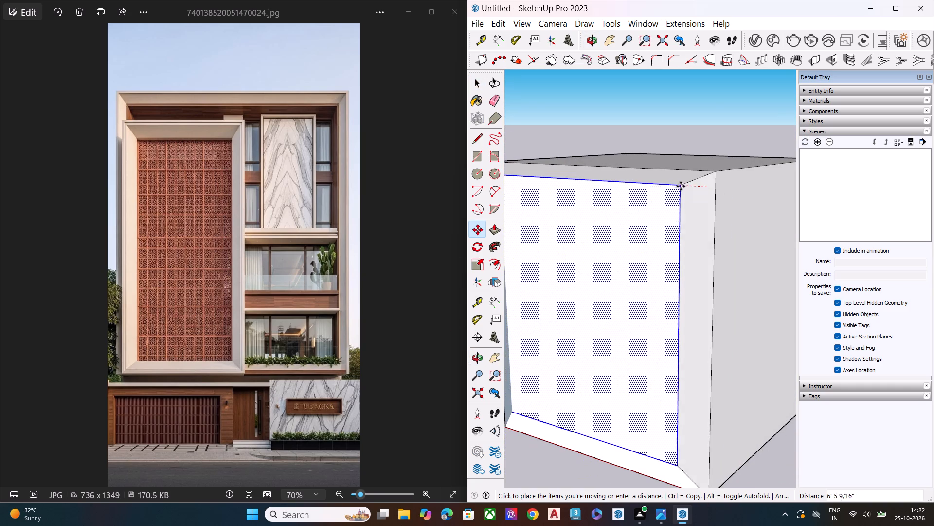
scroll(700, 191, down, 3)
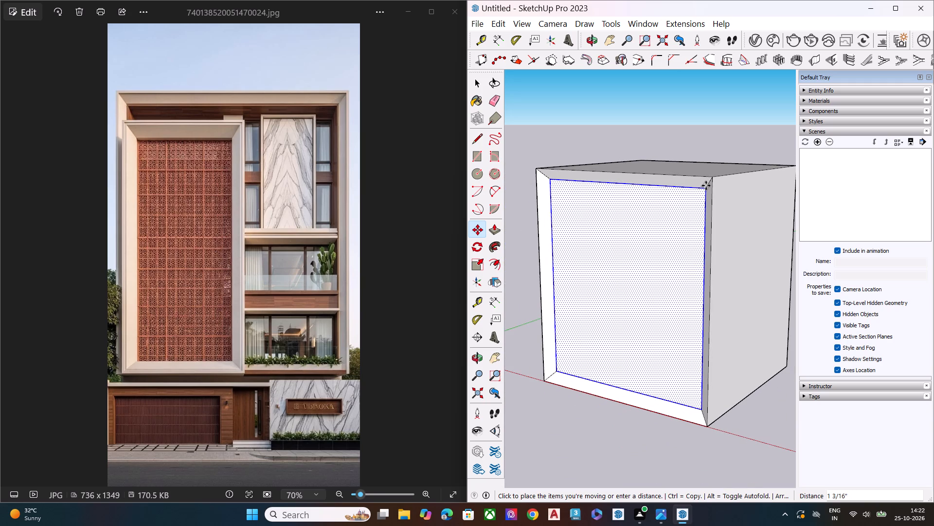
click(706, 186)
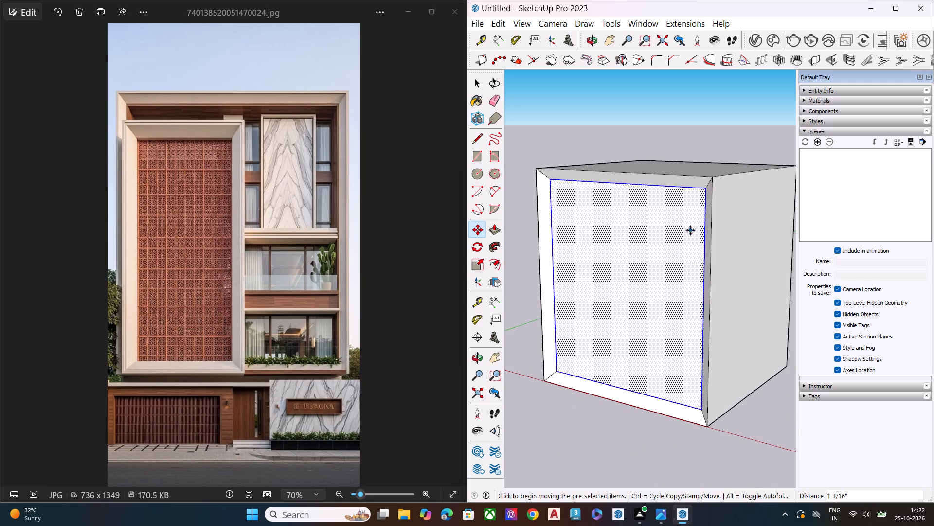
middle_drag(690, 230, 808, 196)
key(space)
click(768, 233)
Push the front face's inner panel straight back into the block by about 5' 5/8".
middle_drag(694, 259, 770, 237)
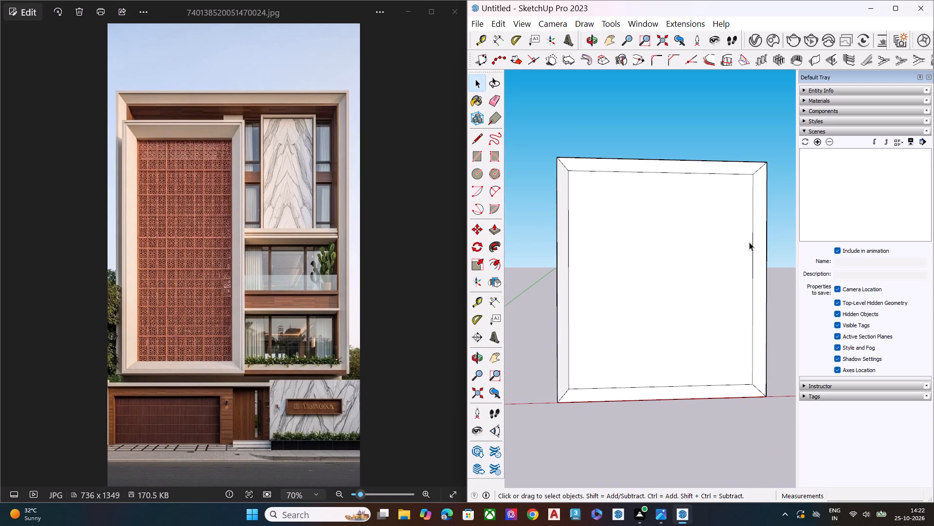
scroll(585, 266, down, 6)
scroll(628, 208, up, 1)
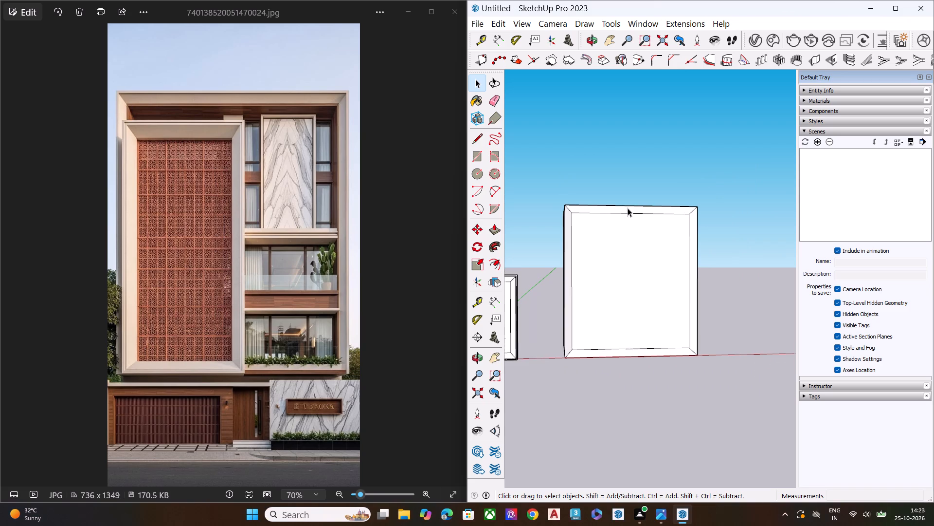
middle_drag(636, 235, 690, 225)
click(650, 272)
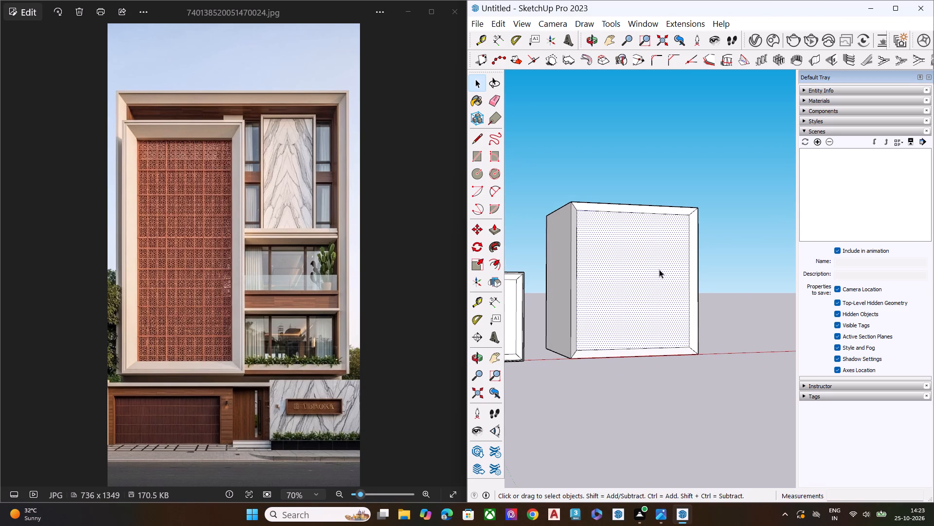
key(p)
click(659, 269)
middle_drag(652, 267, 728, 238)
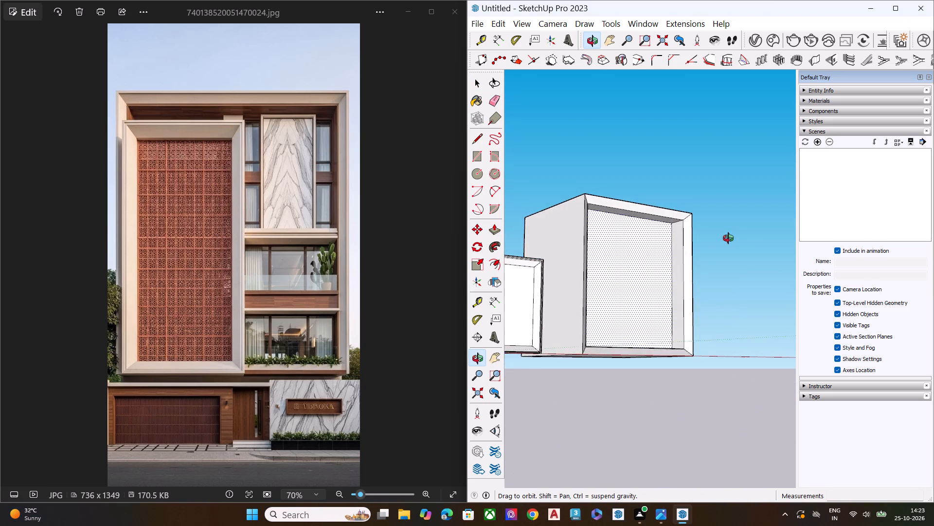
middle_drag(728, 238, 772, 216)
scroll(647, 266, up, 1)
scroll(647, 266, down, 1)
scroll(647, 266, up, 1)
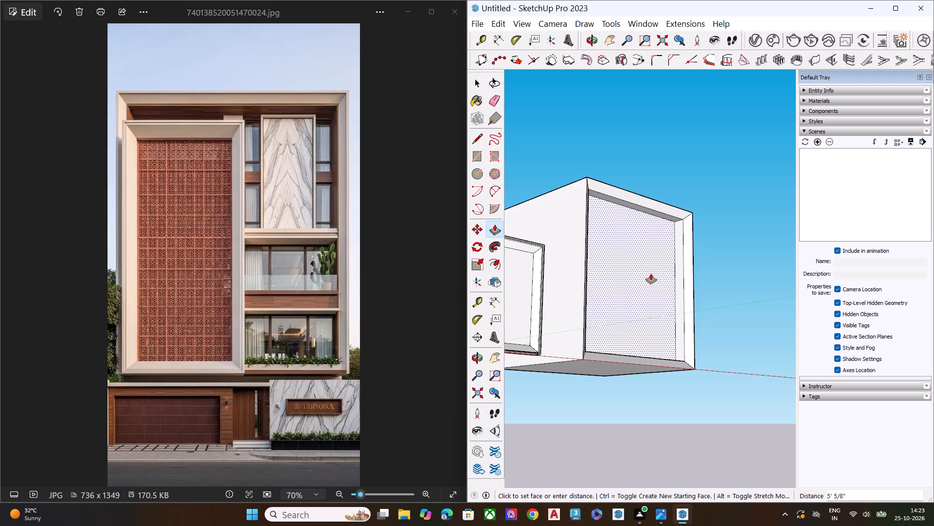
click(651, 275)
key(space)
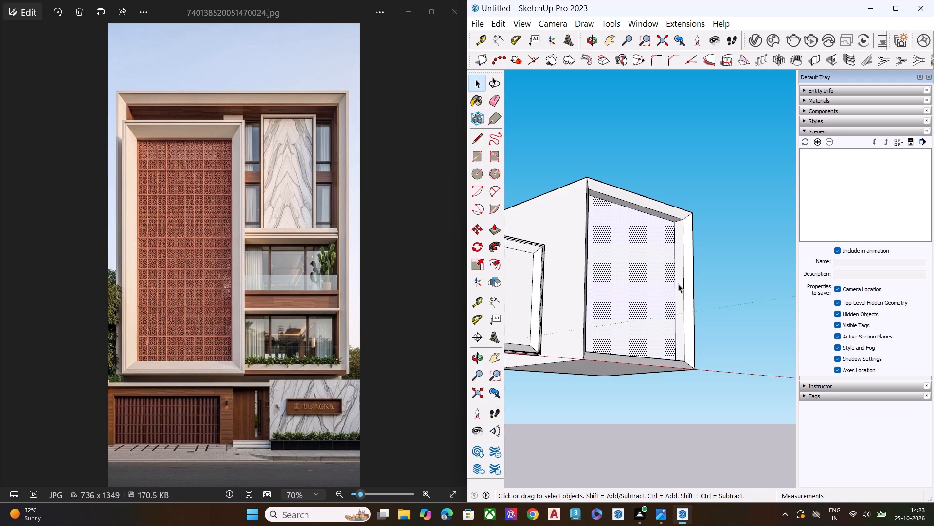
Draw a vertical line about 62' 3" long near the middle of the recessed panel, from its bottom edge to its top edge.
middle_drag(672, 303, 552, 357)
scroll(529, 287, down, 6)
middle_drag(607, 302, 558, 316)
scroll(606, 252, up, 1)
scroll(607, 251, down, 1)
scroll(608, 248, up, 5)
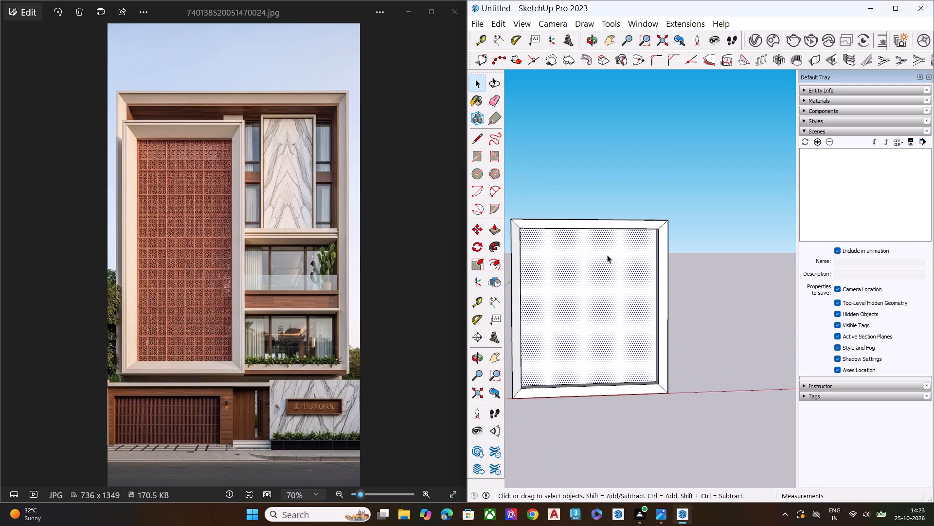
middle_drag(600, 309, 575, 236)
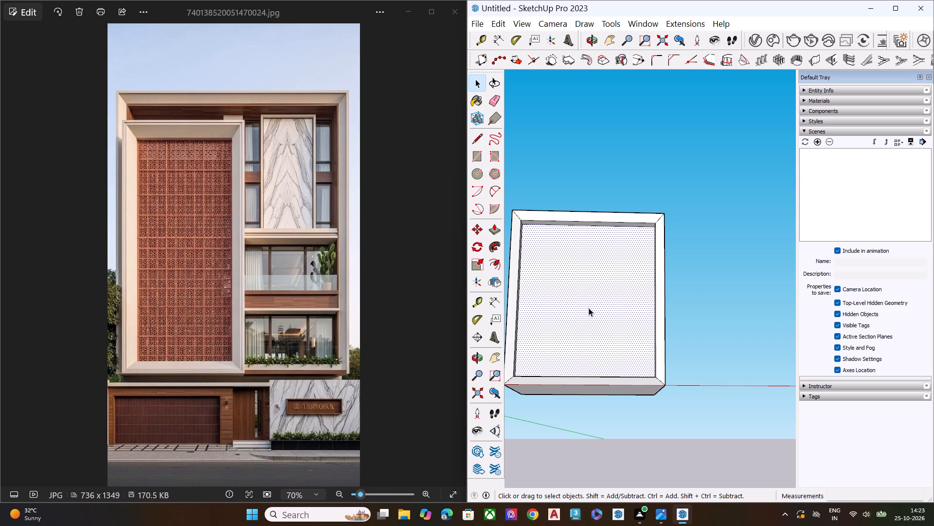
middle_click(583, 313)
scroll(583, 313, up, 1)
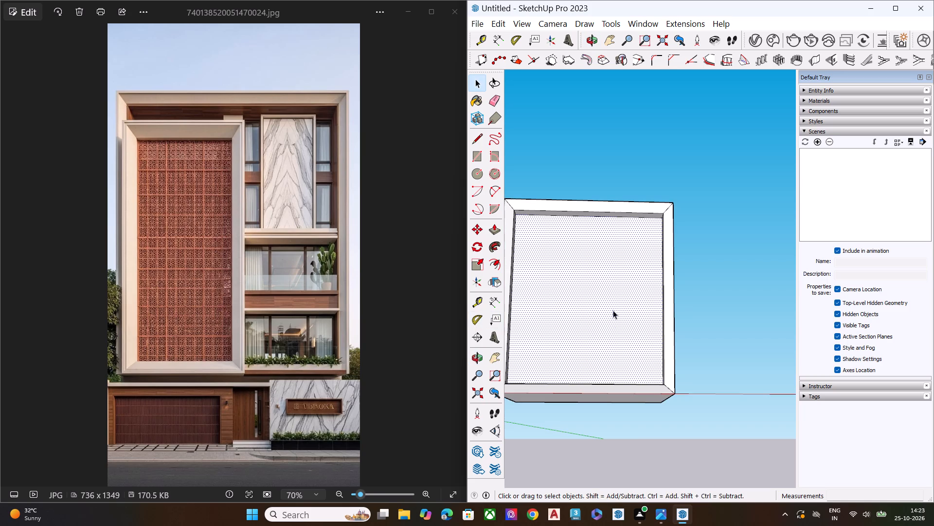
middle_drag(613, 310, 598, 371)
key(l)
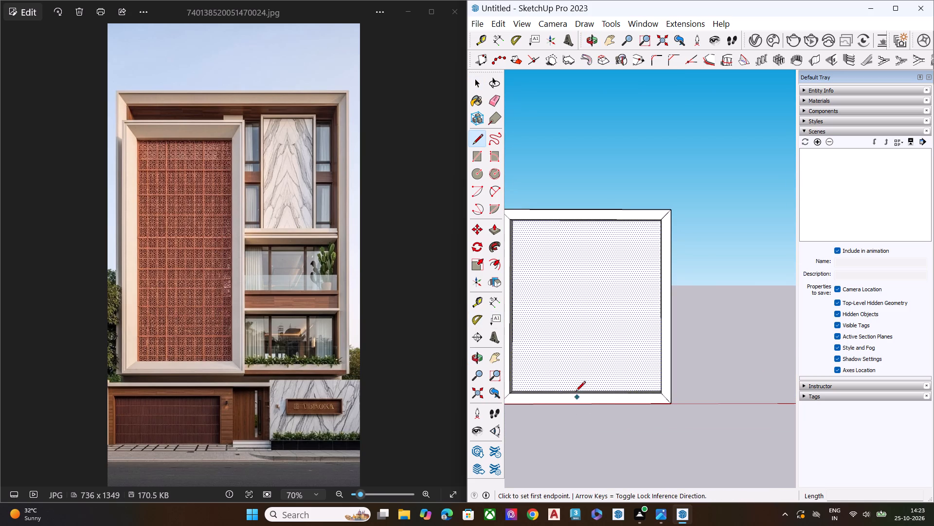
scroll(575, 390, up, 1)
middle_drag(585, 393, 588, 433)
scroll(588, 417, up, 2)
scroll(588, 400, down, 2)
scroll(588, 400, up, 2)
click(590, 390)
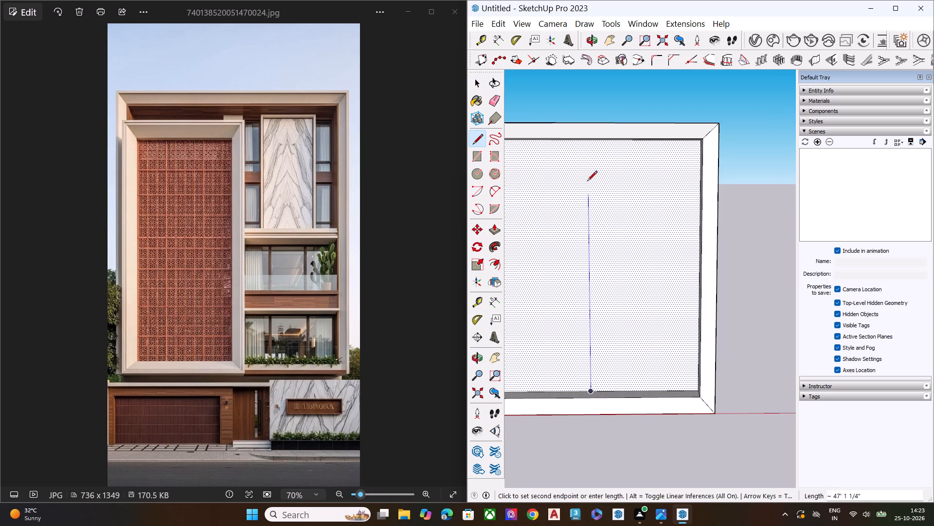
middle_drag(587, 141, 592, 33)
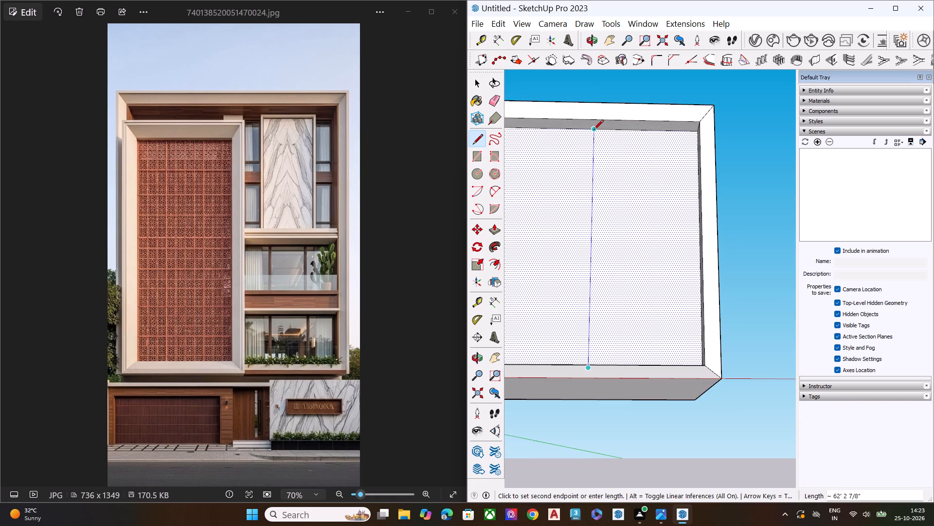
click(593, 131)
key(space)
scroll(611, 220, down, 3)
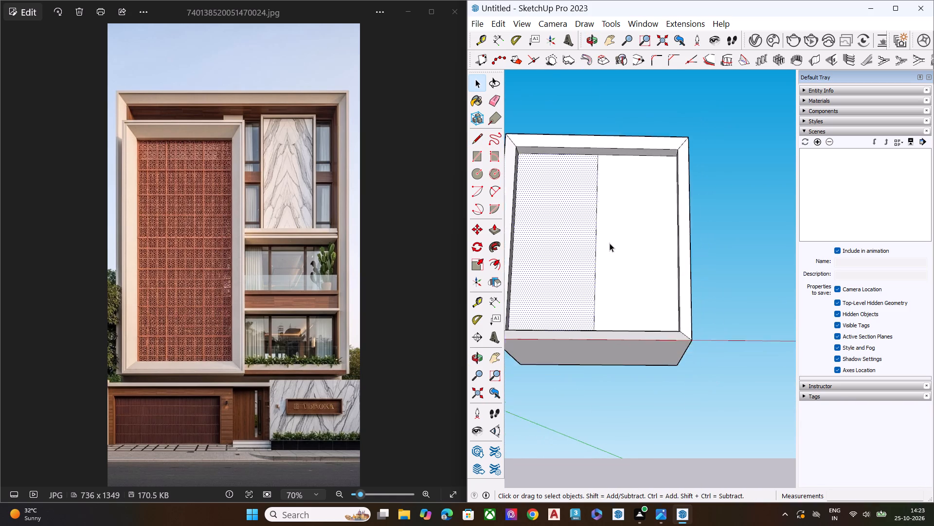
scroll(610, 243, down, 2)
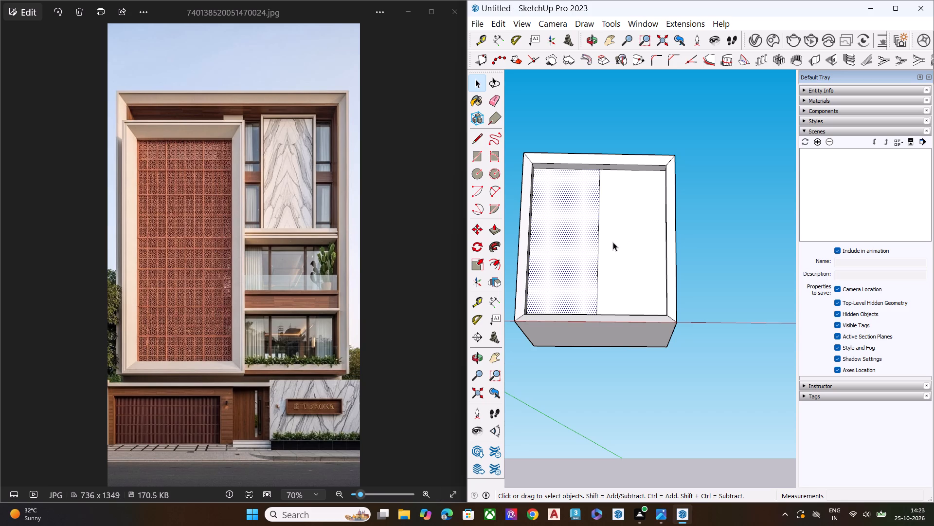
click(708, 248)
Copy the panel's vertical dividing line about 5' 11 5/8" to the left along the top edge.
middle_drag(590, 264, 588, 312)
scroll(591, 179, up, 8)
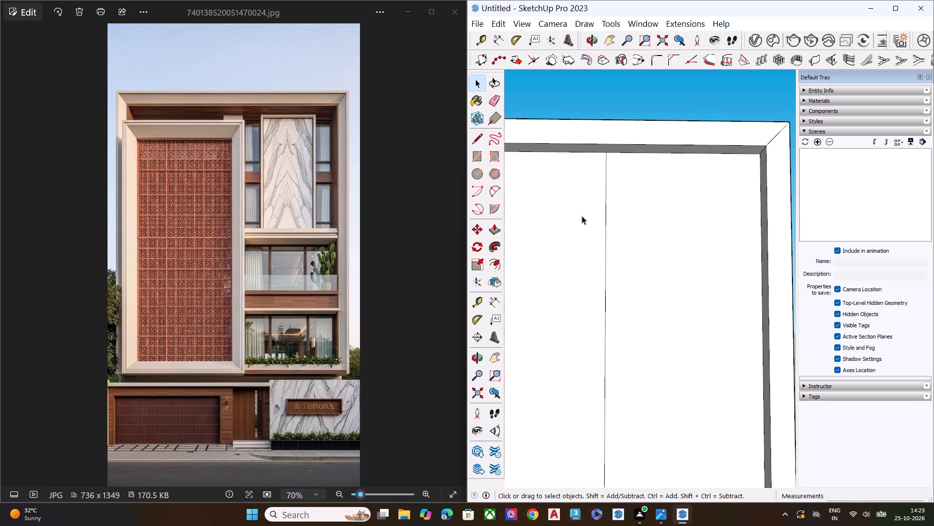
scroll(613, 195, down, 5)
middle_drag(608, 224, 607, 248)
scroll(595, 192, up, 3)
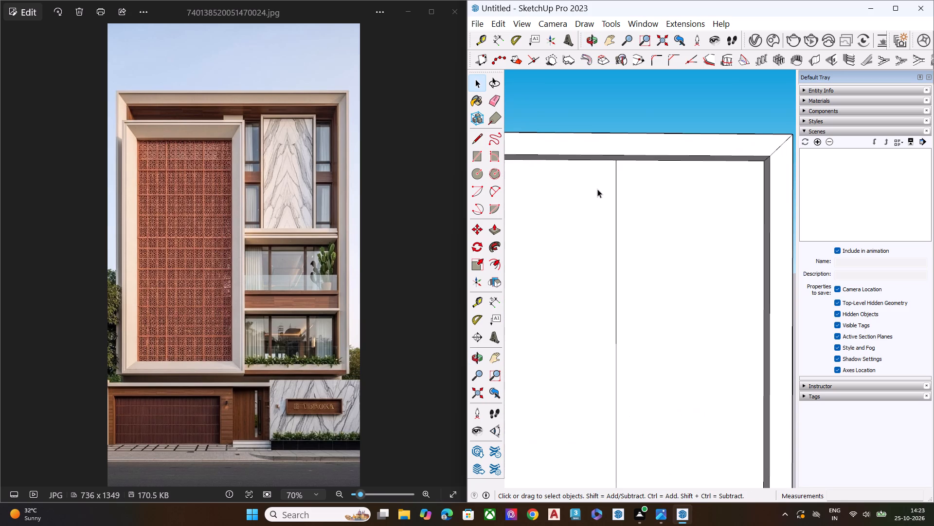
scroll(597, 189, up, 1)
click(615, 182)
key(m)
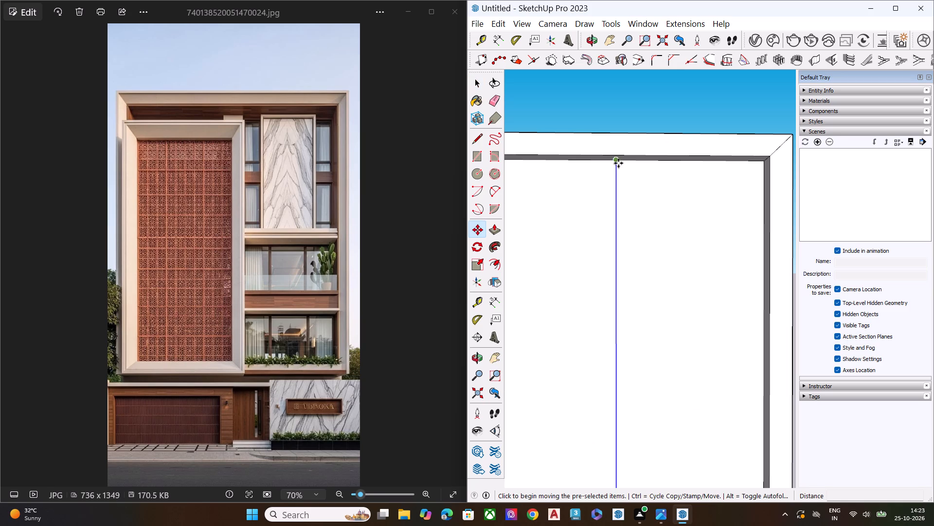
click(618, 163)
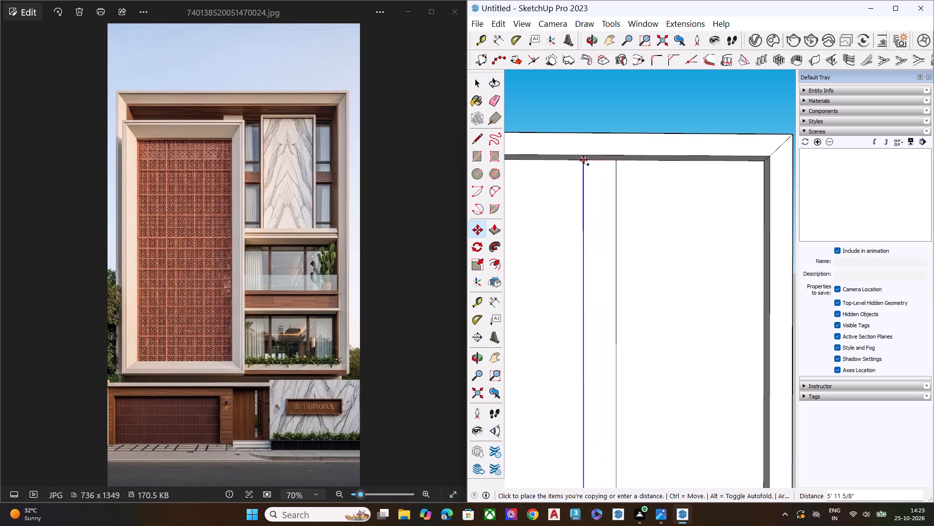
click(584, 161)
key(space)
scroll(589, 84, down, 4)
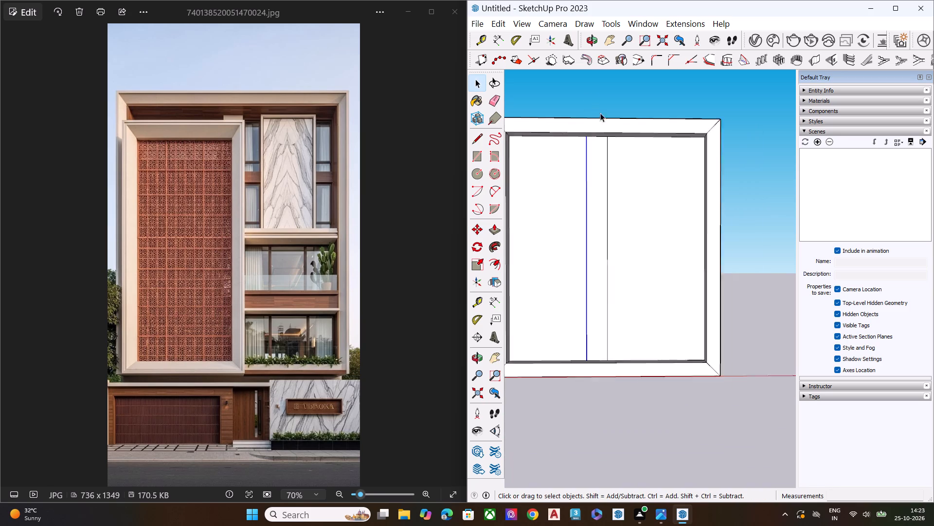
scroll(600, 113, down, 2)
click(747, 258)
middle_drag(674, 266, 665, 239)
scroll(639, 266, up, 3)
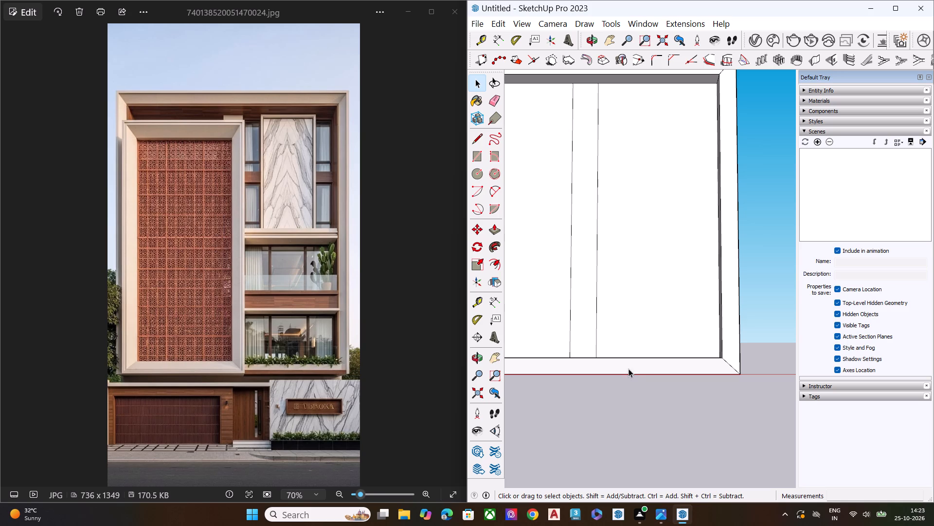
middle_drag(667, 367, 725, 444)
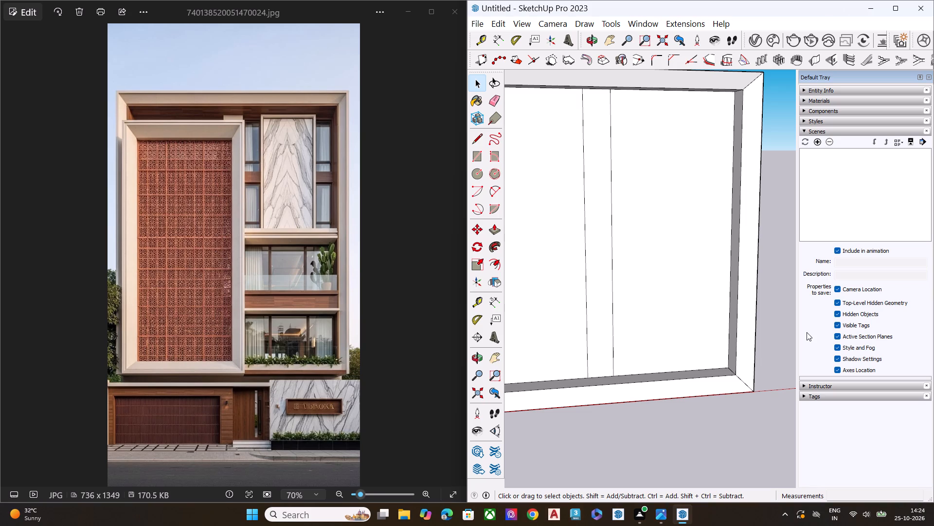
Undo the line copy, the dividing line and the panel recess edits, back to the flat front face with its mitre lines.
scroll(684, 439, down, 2)
scroll(684, 439, up, 1)
scroll(684, 439, down, 4)
key(ctrl+z)
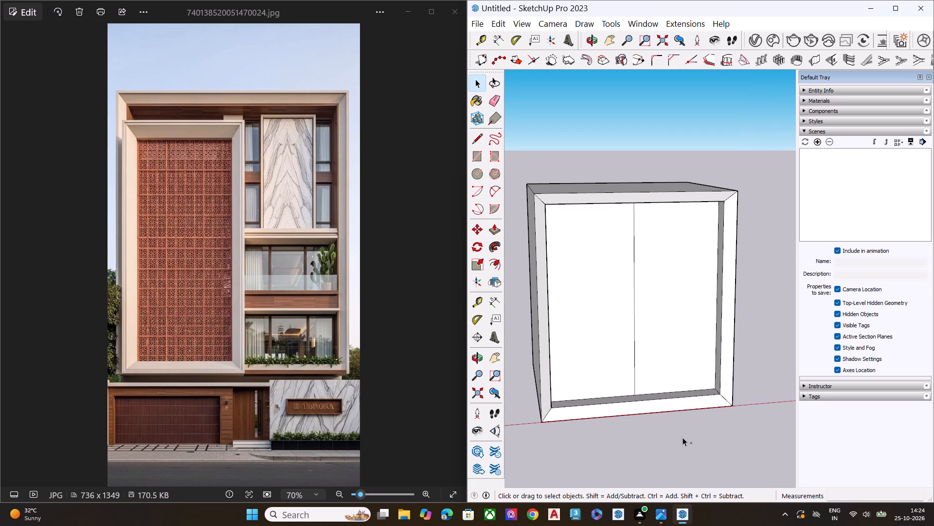
key(ctrl+z)
key(ctrl+z)
key(ctrl+z)
key(ctrl+z)
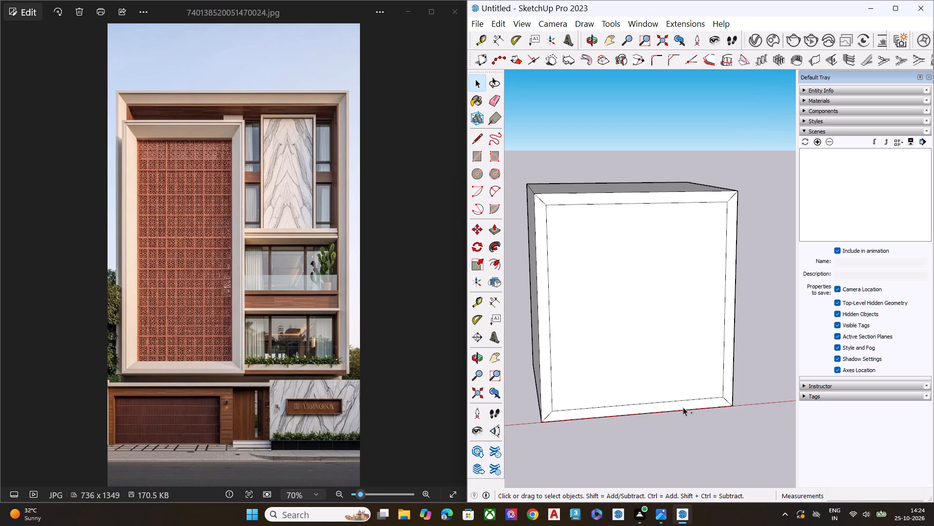
Draw a short horizontal line from the inner outline's lower-right corner to the right edge of the front face.
middle_drag(670, 359, 495, 325)
scroll(625, 289, up, 8)
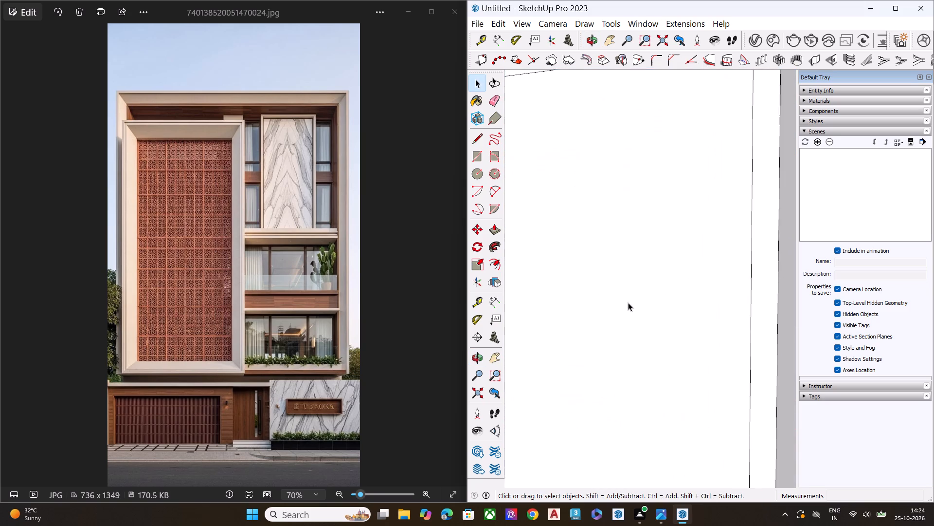
scroll(610, 314, down, 7)
middle_drag(633, 393, 673, 392)
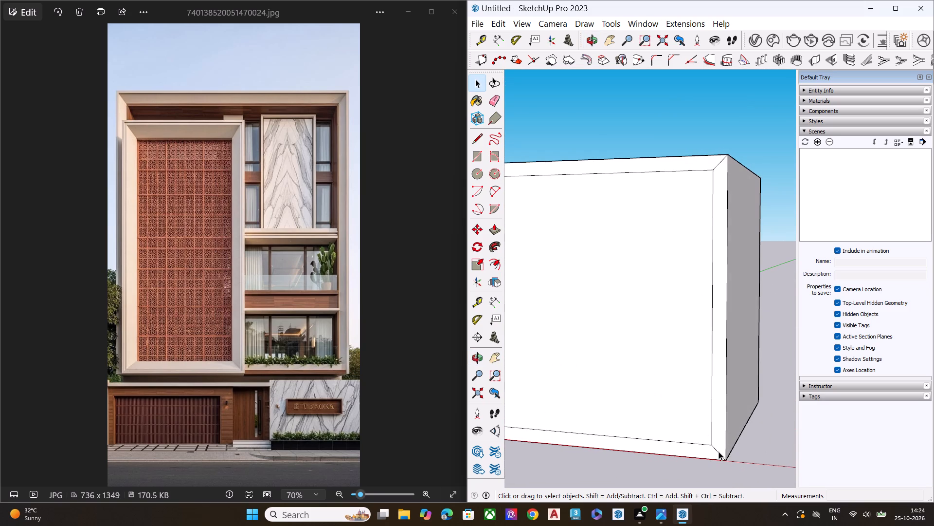
key(l)
click(710, 447)
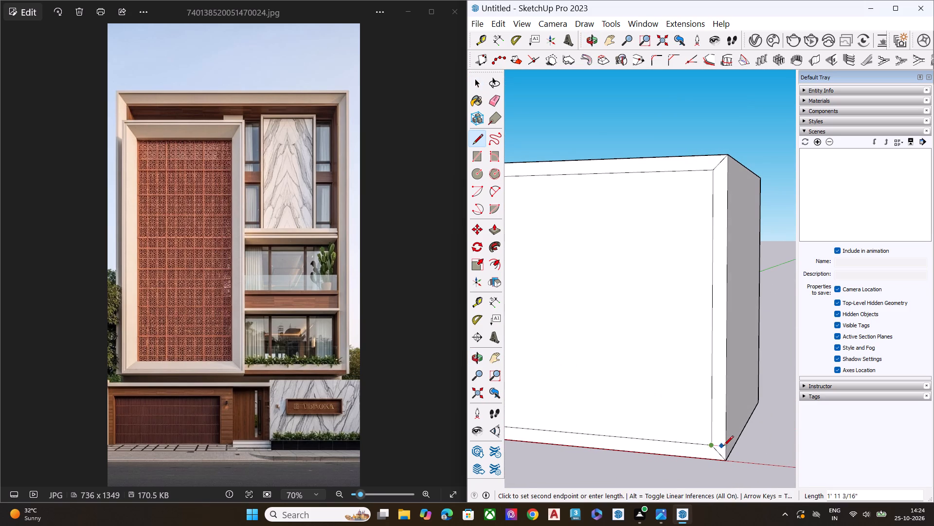
click(724, 446)
scroll(760, 442, down, 5)
scroll(548, 427, up, 7)
key(space)
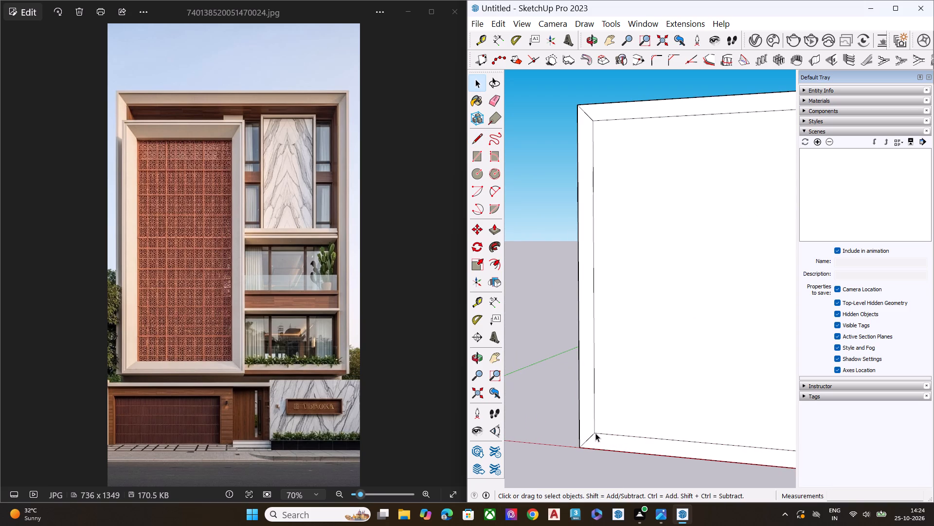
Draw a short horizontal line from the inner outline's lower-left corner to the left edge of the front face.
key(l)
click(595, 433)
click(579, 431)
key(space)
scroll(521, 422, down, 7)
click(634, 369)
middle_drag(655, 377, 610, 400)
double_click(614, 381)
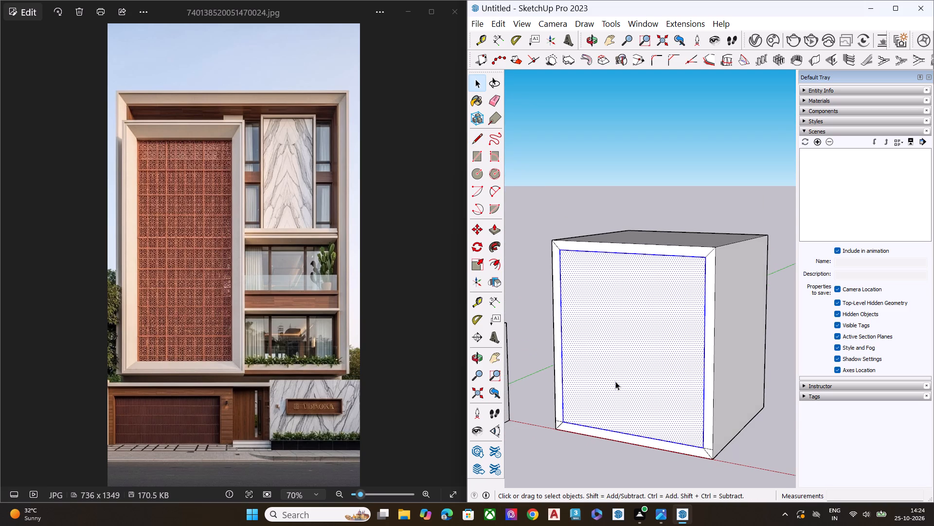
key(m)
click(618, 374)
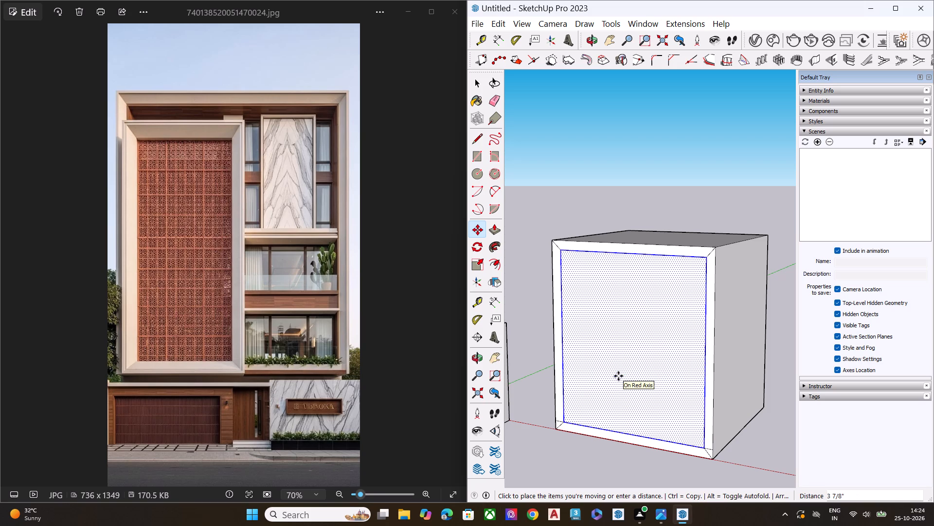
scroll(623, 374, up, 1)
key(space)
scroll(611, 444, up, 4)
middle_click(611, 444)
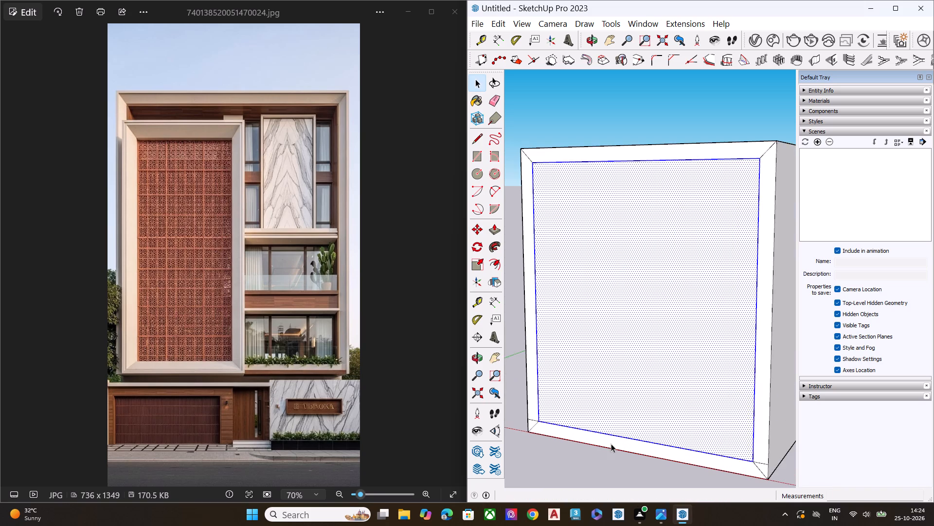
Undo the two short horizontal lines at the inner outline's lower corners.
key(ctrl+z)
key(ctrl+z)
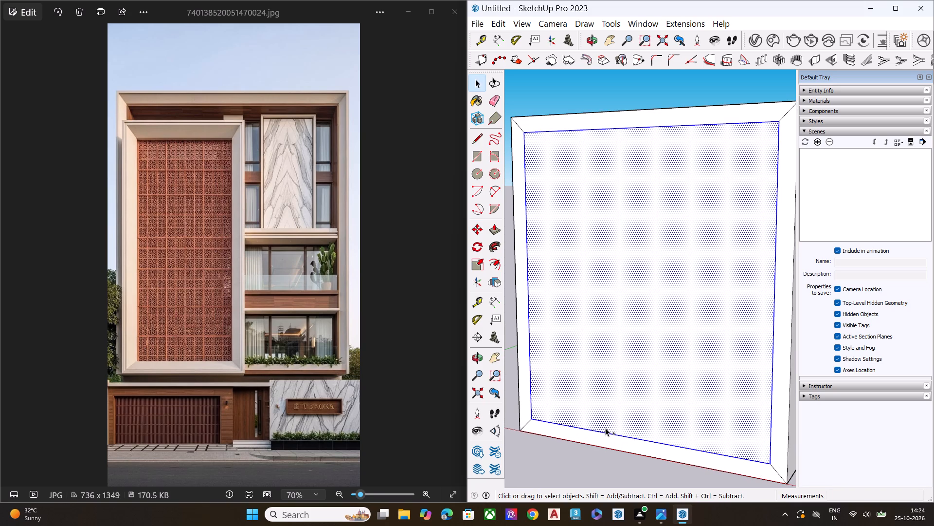
Delete the two diagonal mitre lines at the lower-left and lower-right corners of the front face.
scroll(604, 402, down, 4)
key(space)
scroll(623, 453, up, 5)
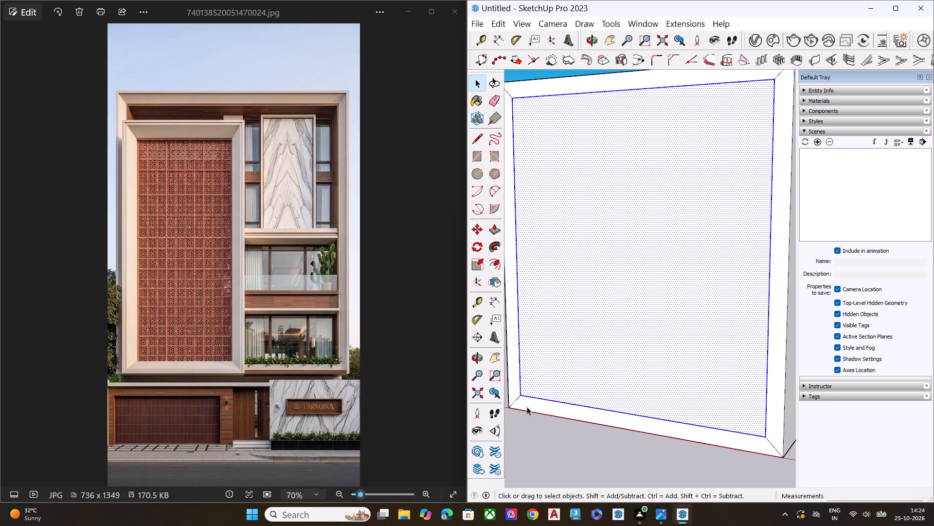
click(514, 400)
key(Delete)
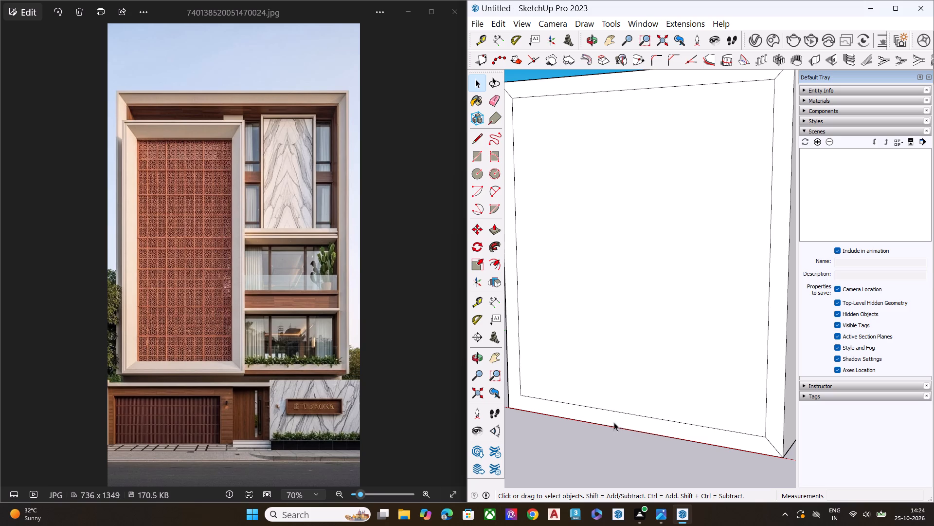
click(772, 445)
key(Delete)
Scale the inner panel vertically from its bottom edge so it reaches the bottom edge of the front face.
double_click(717, 411)
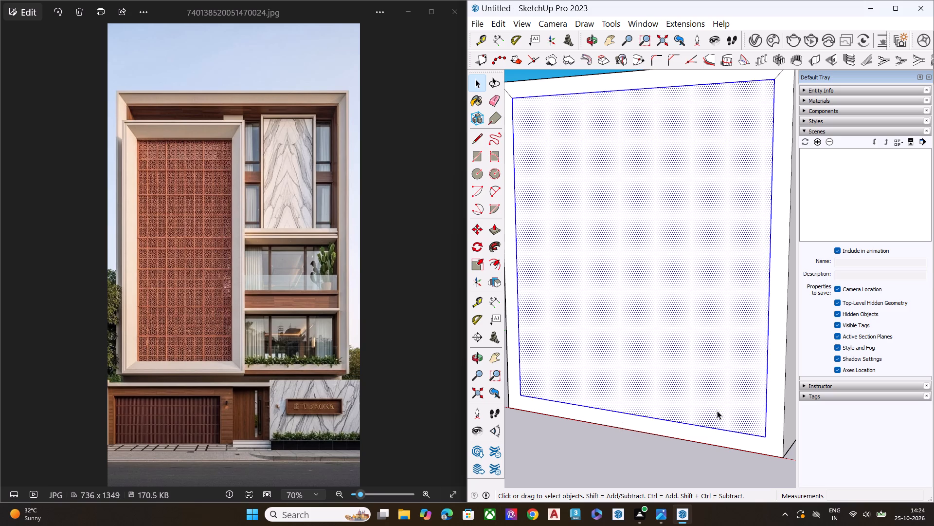
key(s)
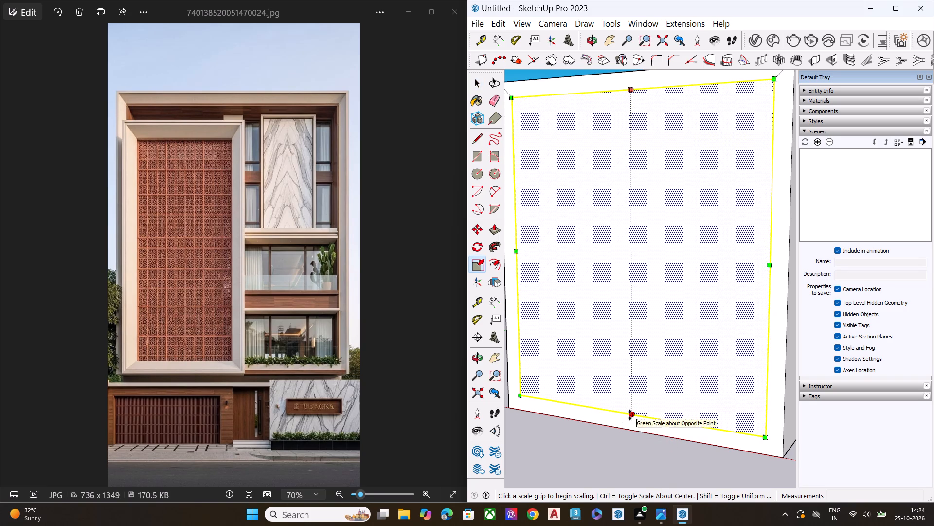
click(630, 415)
click(628, 428)
key(space)
Move the enlarged inner panel about 2' back into the block so the surrounding border slopes inward.
middle_drag(657, 413, 664, 344)
scroll(651, 359, down, 4)
click(647, 322)
middle_drag(674, 331, 659, 318)
double_click(646, 318)
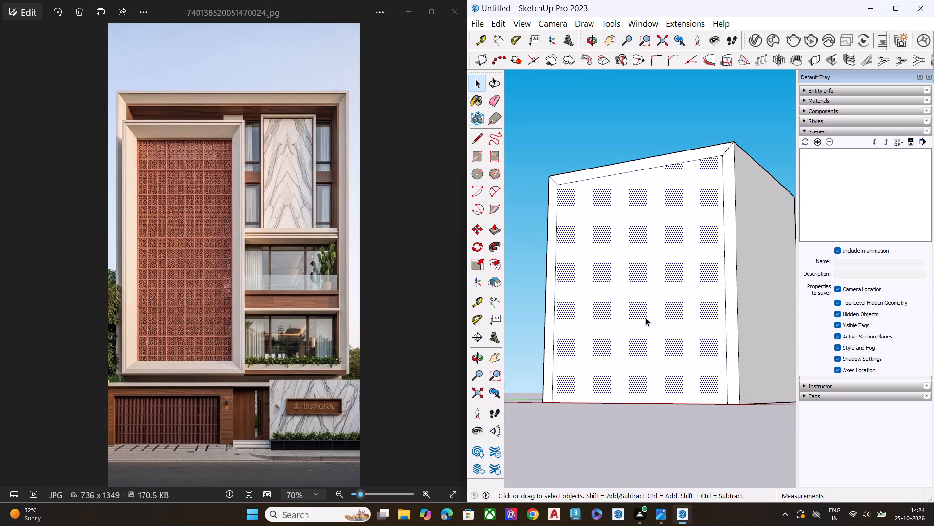
key(m)
click(607, 303)
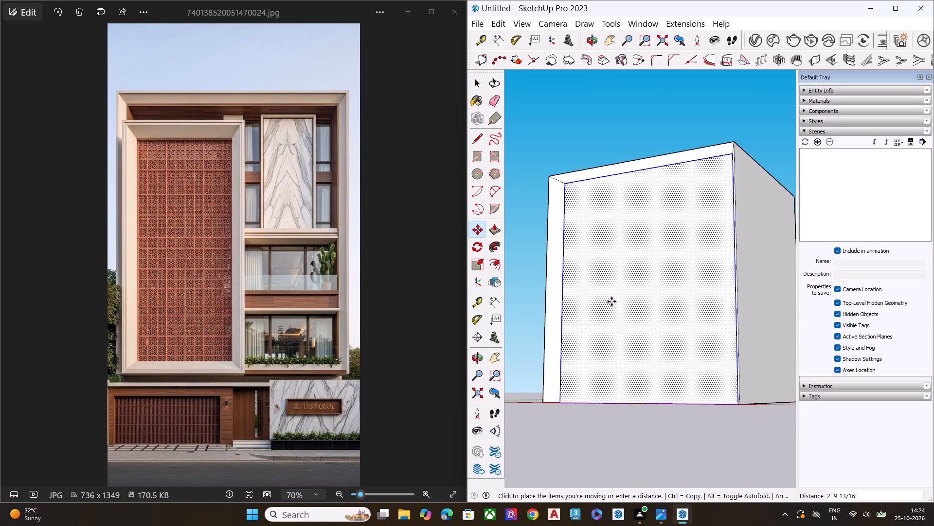
middle_drag(616, 303, 555, 401)
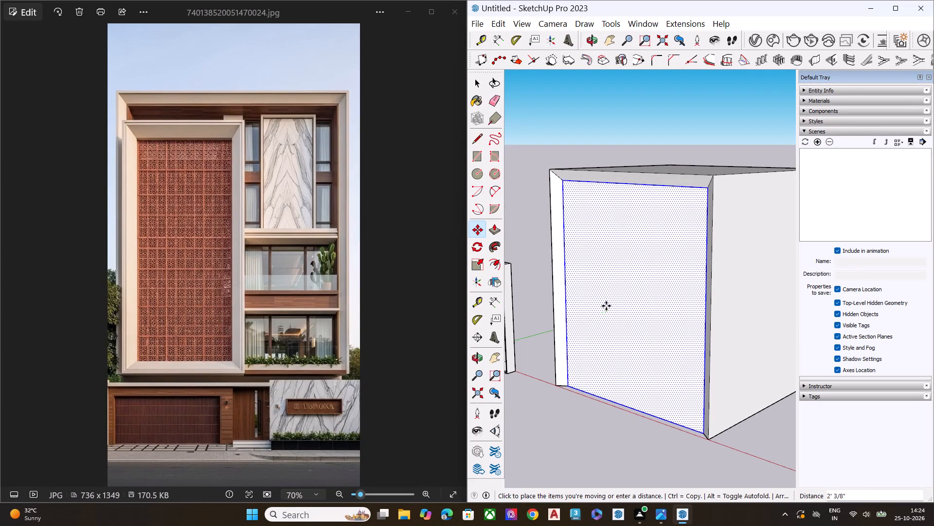
click(606, 306)
key(space)
Examine the recessed panel and its sloped border from the front, the sides and below.
click(575, 405)
middle_drag(634, 356, 735, 294)
scroll(658, 340, down, 1)
scroll(736, 293, up, 1)
scroll(642, 322, down, 3)
scroll(637, 326, up, 1)
scroll(637, 327, down, 2)
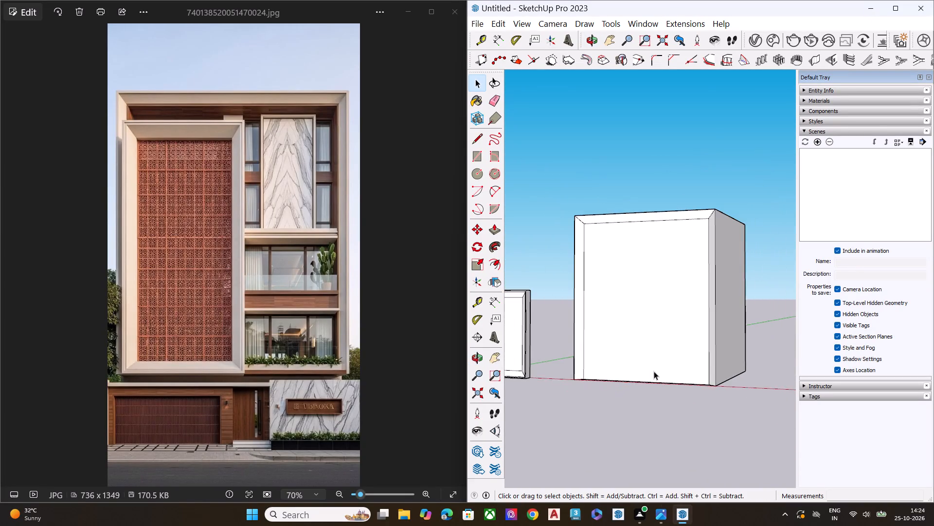
middle_drag(693, 364, 800, 340)
scroll(748, 361, up, 5)
scroll(723, 367, down, 2)
scroll(723, 368, up, 3)
middle_drag(676, 404, 672, 436)
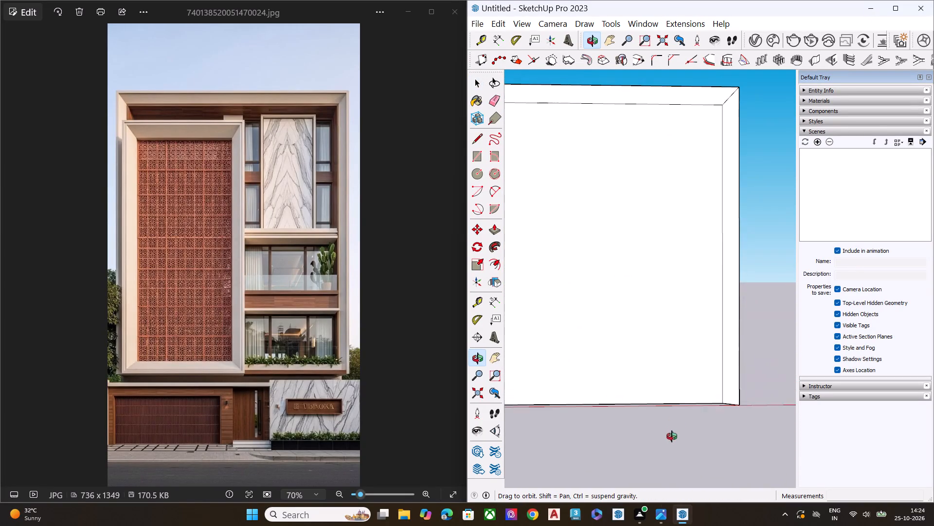
middle_drag(672, 436, 672, 438)
scroll(729, 336, down, 3)
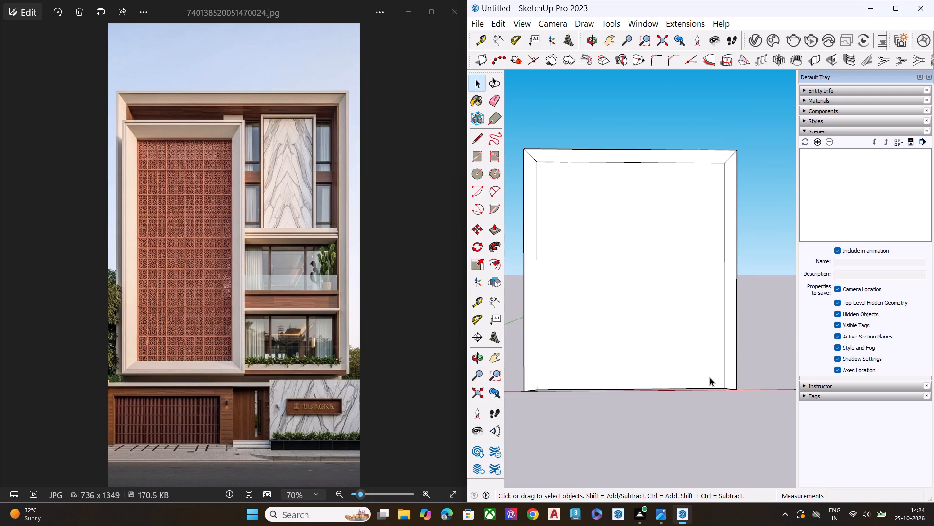
middle_drag(712, 370, 719, 366)
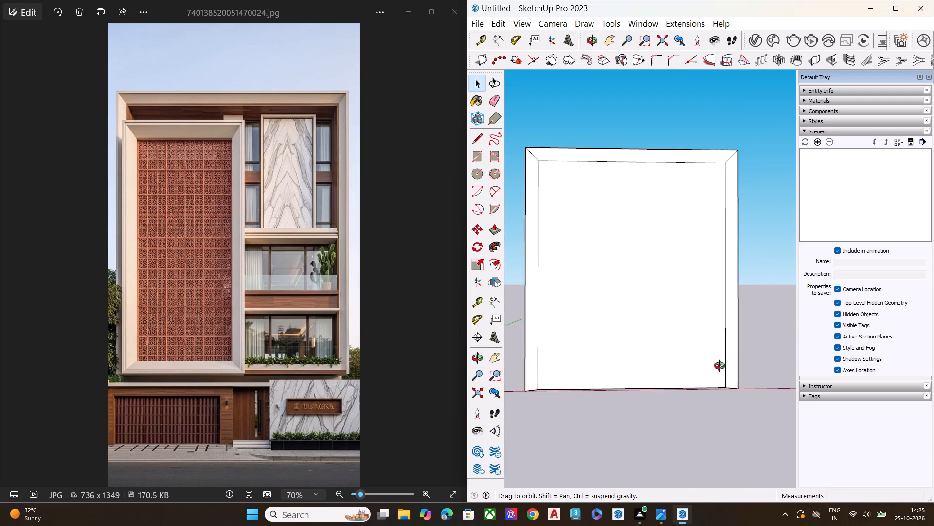
middle_drag(719, 366, 850, 275)
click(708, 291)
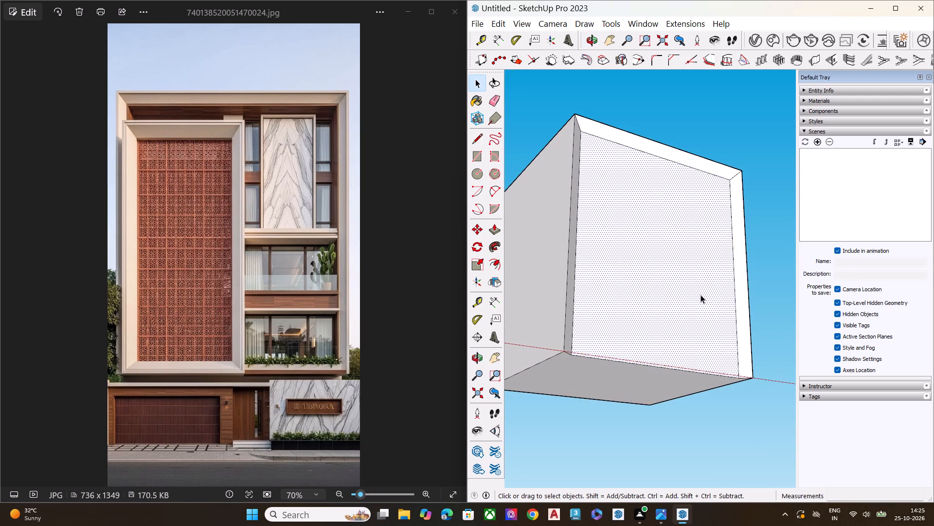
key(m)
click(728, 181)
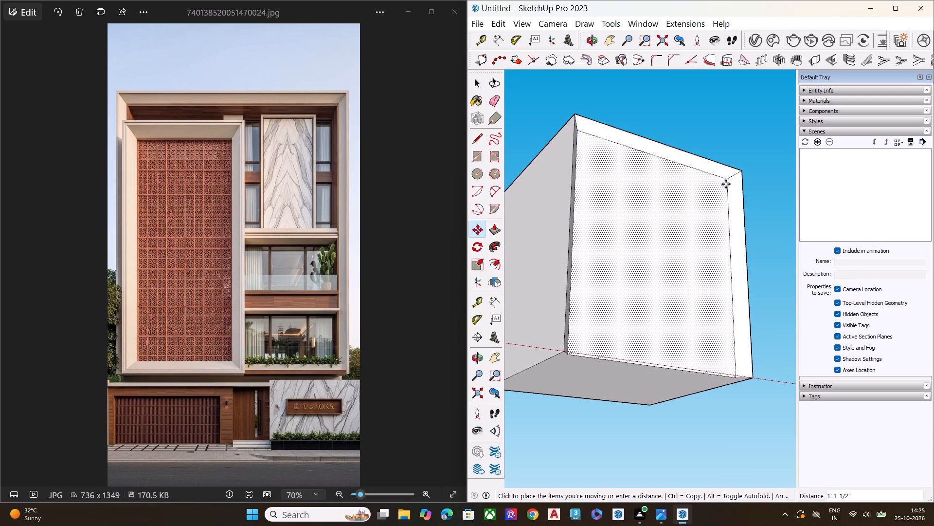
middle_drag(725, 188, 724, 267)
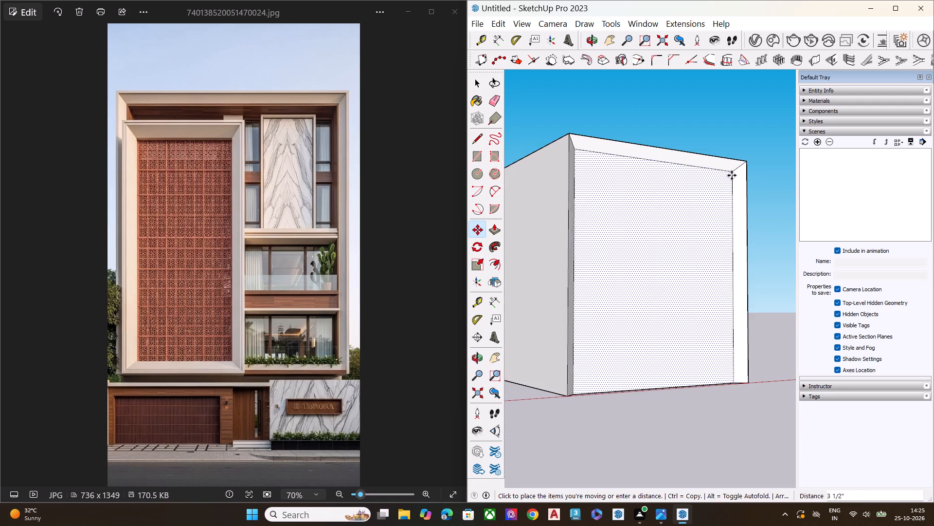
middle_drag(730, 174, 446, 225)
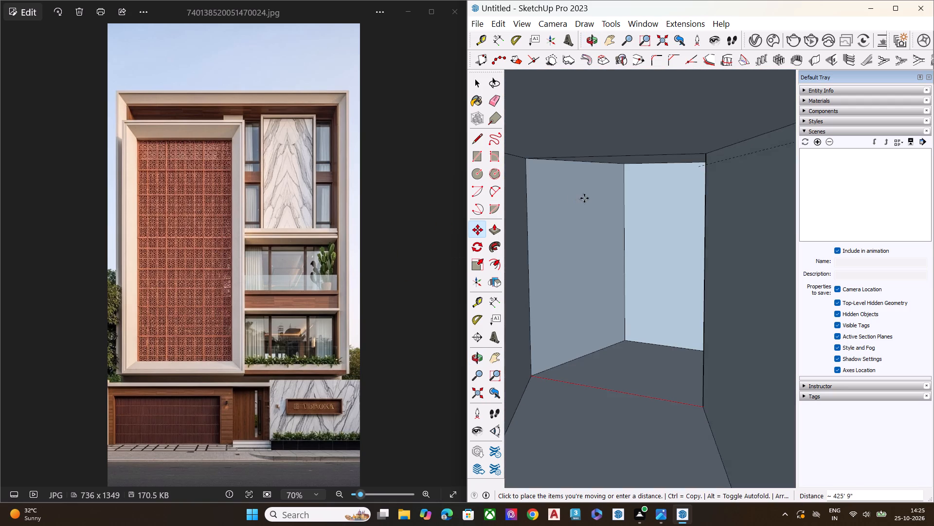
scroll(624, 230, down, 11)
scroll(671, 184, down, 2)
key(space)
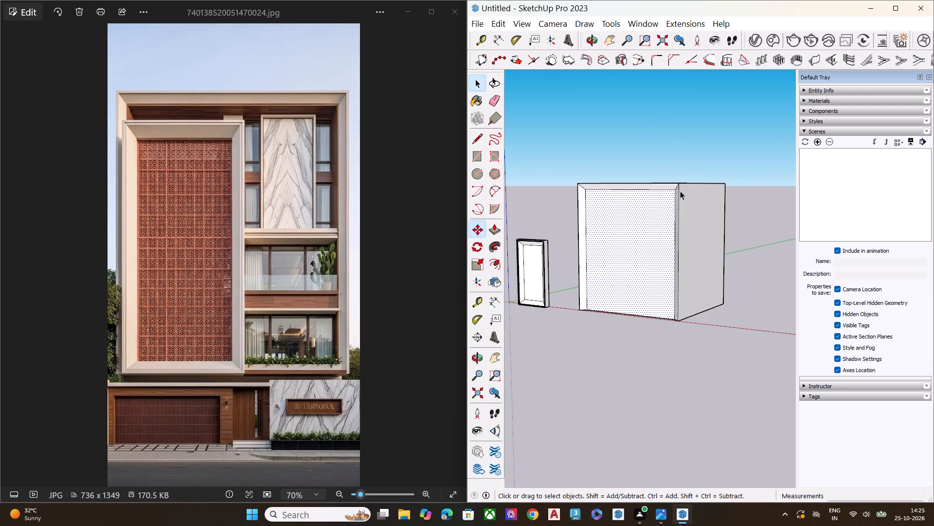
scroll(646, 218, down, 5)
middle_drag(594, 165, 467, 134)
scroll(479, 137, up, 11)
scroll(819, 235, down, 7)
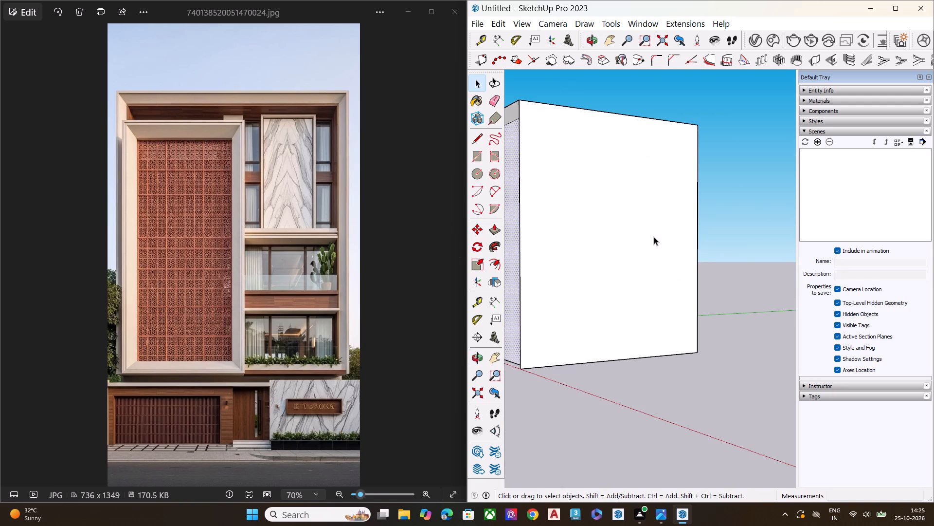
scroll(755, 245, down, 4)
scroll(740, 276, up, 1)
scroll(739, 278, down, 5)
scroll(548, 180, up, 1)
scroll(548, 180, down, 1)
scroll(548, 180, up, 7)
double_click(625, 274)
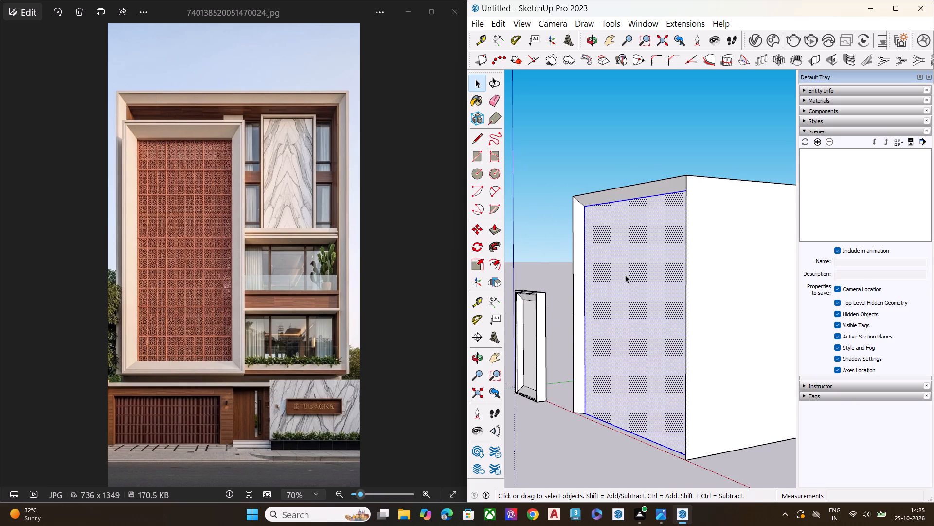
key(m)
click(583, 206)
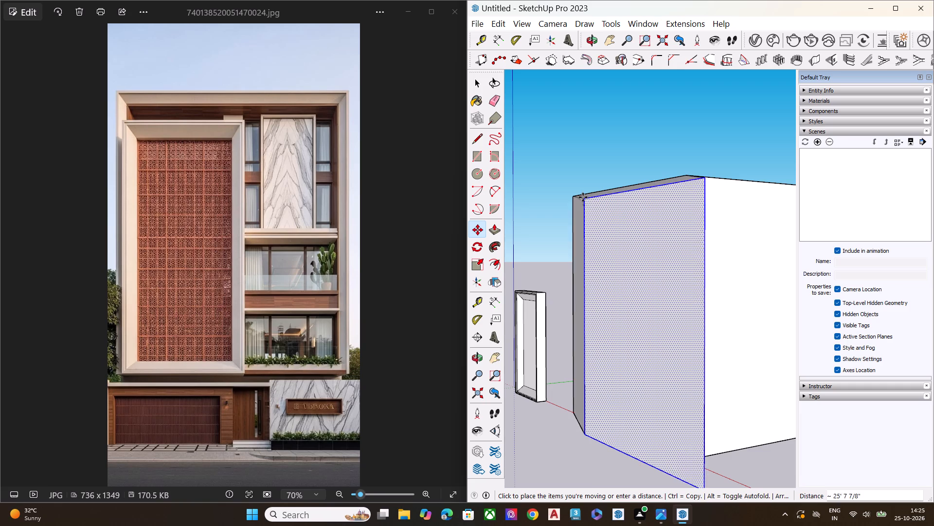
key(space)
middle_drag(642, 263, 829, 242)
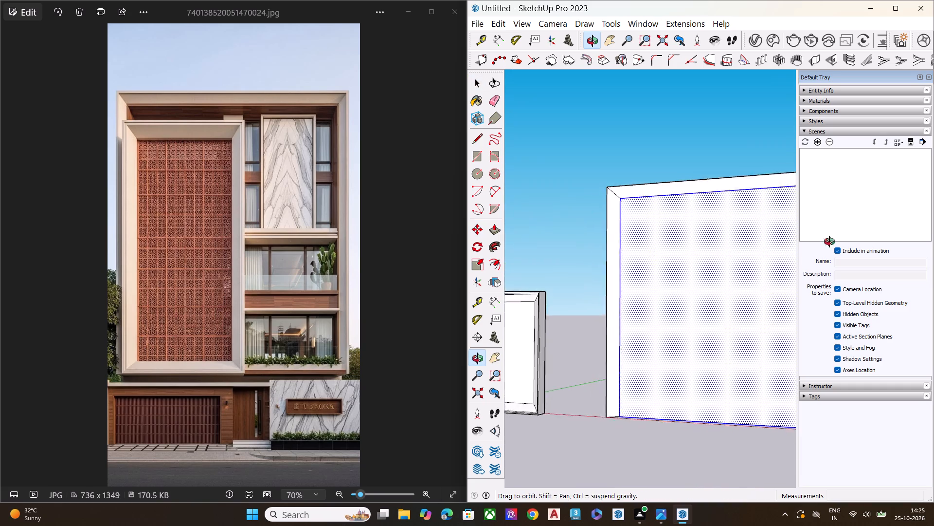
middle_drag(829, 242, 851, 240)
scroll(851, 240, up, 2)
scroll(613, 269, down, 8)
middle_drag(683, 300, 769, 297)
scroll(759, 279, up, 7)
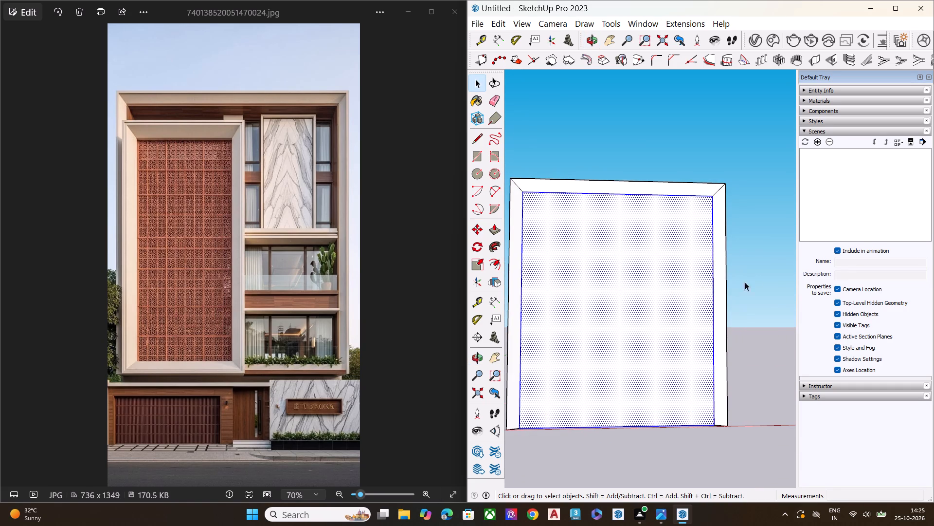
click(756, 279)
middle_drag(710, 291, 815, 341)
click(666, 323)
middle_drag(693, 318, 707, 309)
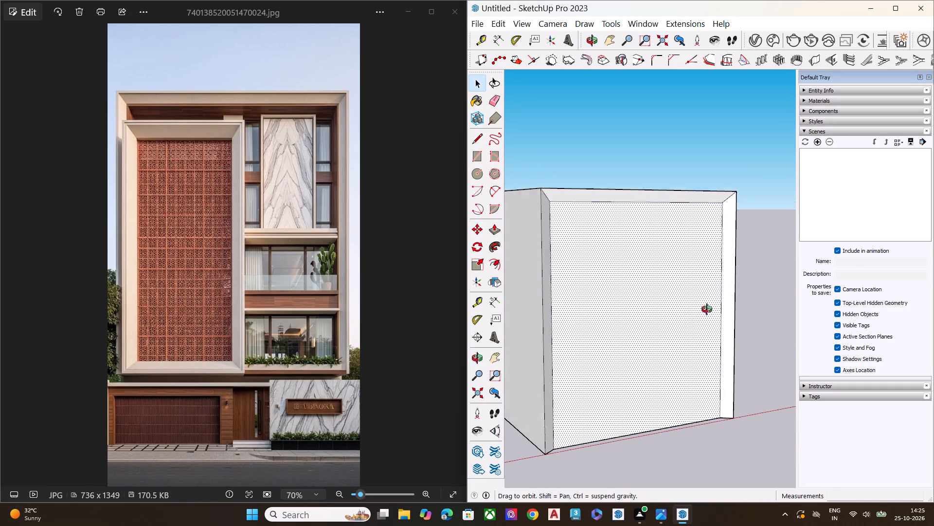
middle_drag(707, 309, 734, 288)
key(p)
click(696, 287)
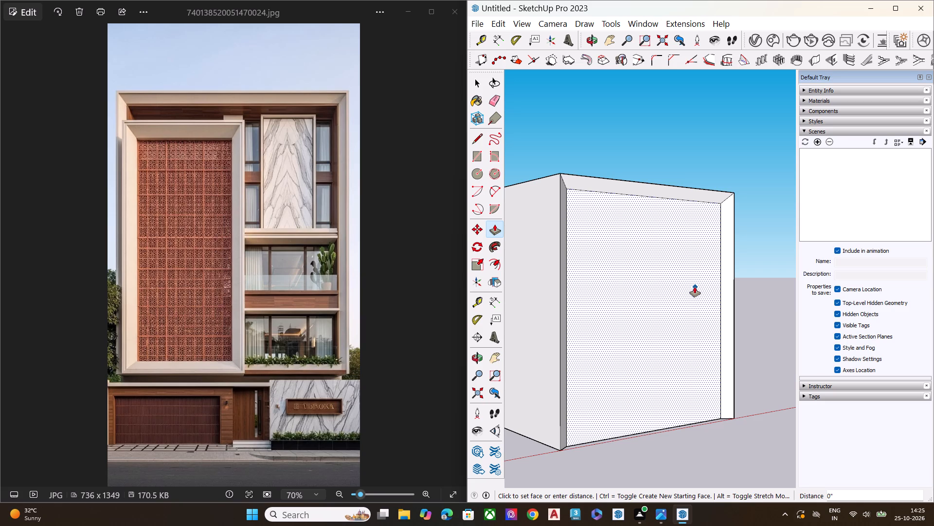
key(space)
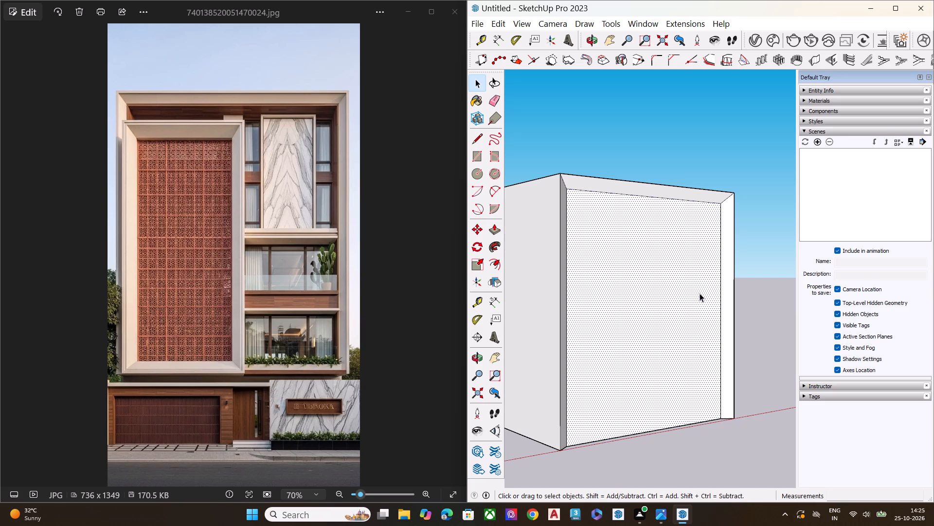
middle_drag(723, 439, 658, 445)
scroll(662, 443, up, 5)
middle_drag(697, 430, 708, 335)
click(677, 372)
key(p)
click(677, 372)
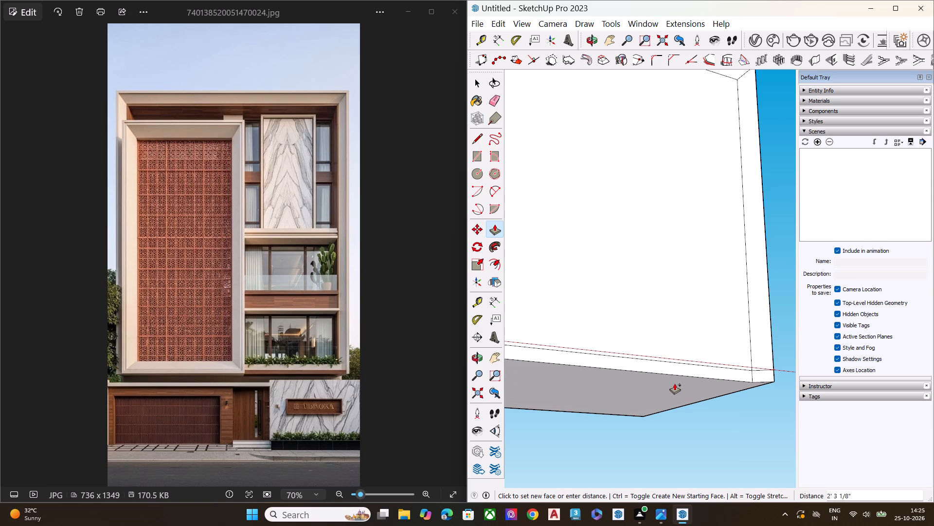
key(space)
Draw a line about 54' 6" long across the block's underside, from the recessed panel's lower-right corner straight back to the rear edge.
middle_drag(719, 375, 699, 428)
scroll(778, 374, up, 3)
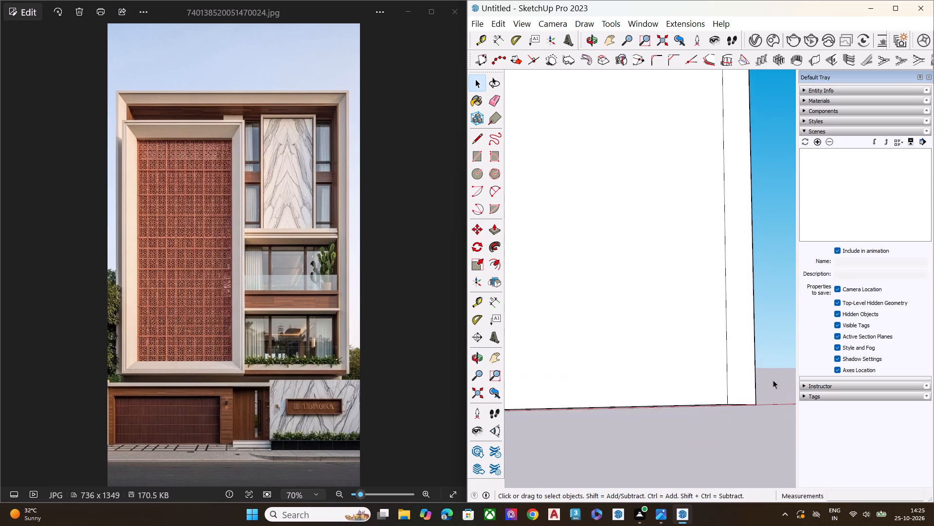
scroll(773, 380, up, 2)
middle_drag(717, 399, 686, 295)
scroll(686, 307, up, 1)
middle_drag(702, 334, 673, 274)
key(l)
click(683, 271)
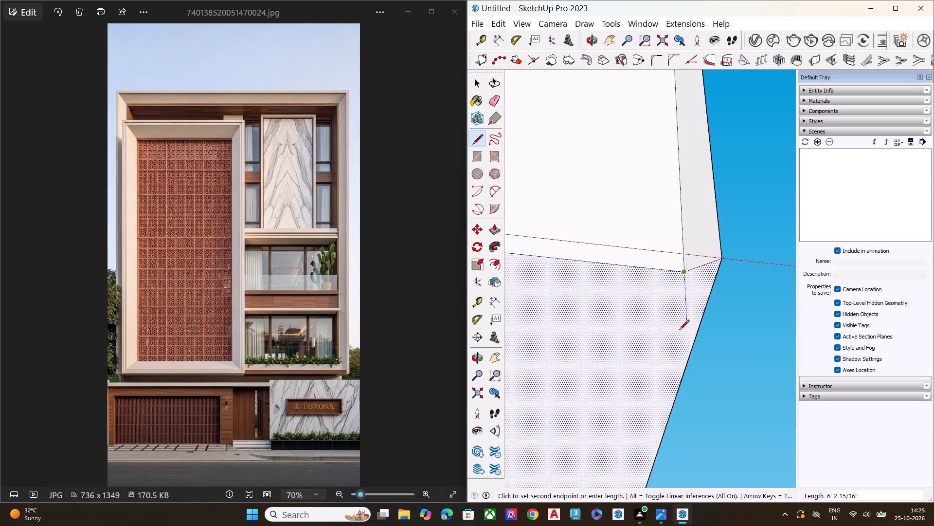
scroll(679, 346, down, 6)
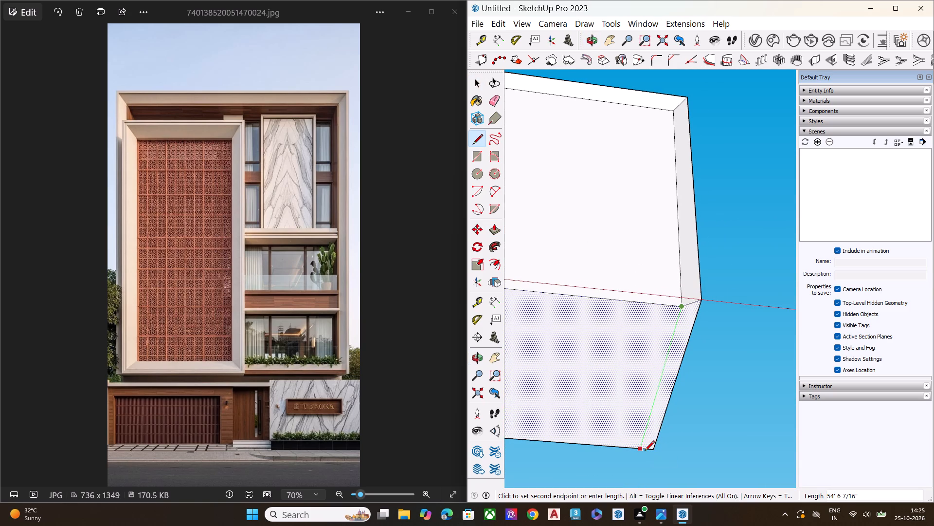
click(639, 450)
key(space)
Draw a line about 54' 6" long across the block's underside, from the recessed panel's lower-left corner straight back to the rear edge.
scroll(700, 342, down, 8)
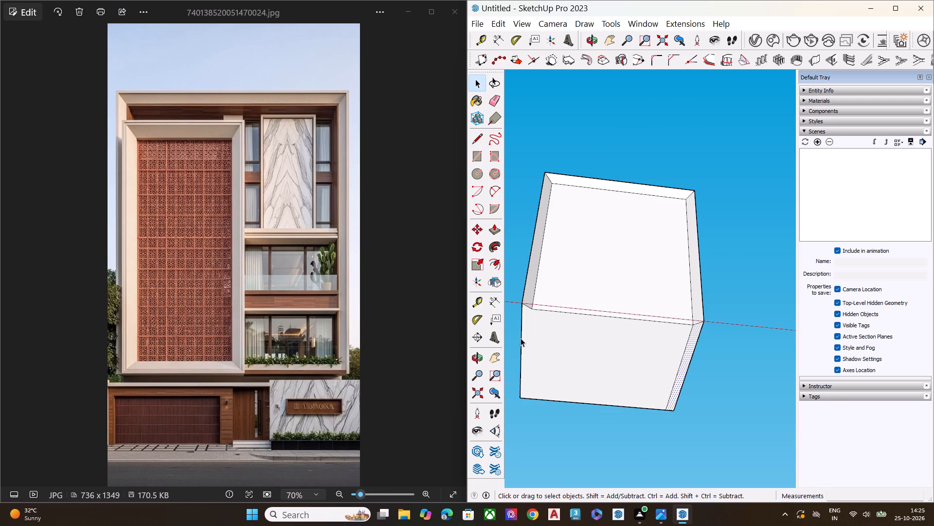
middle_drag(520, 337, 512, 328)
click(512, 365)
key(l)
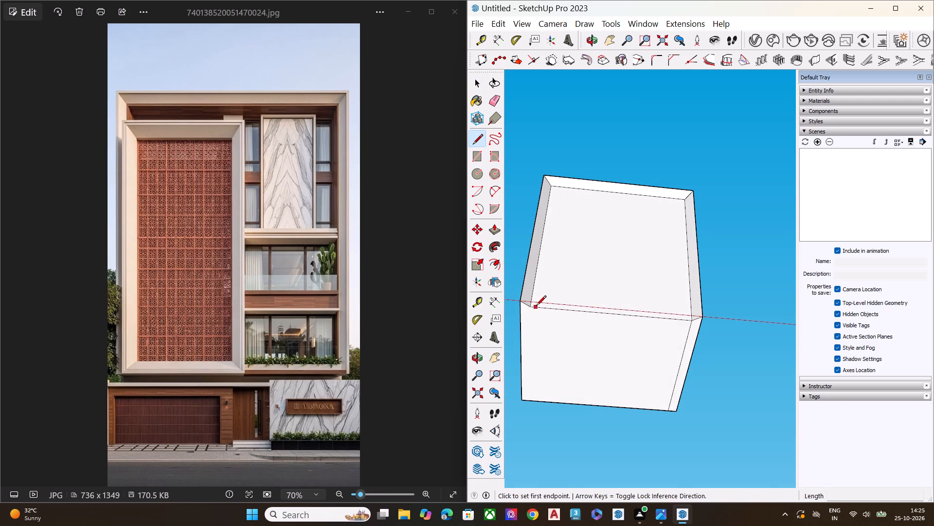
click(528, 308)
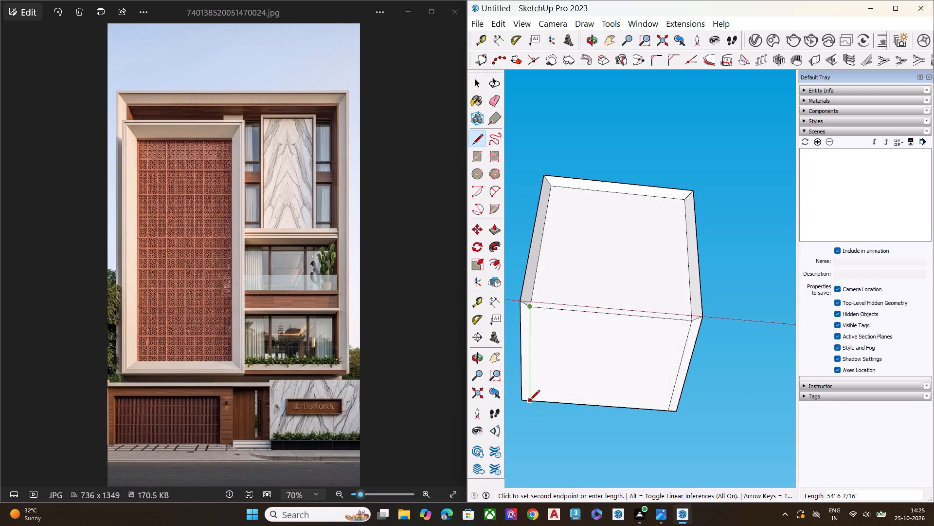
click(530, 401)
key(space)
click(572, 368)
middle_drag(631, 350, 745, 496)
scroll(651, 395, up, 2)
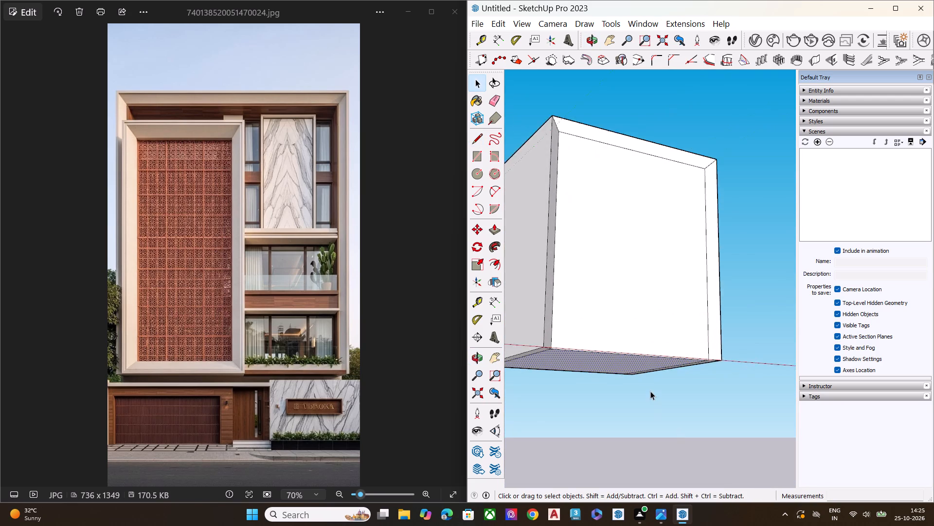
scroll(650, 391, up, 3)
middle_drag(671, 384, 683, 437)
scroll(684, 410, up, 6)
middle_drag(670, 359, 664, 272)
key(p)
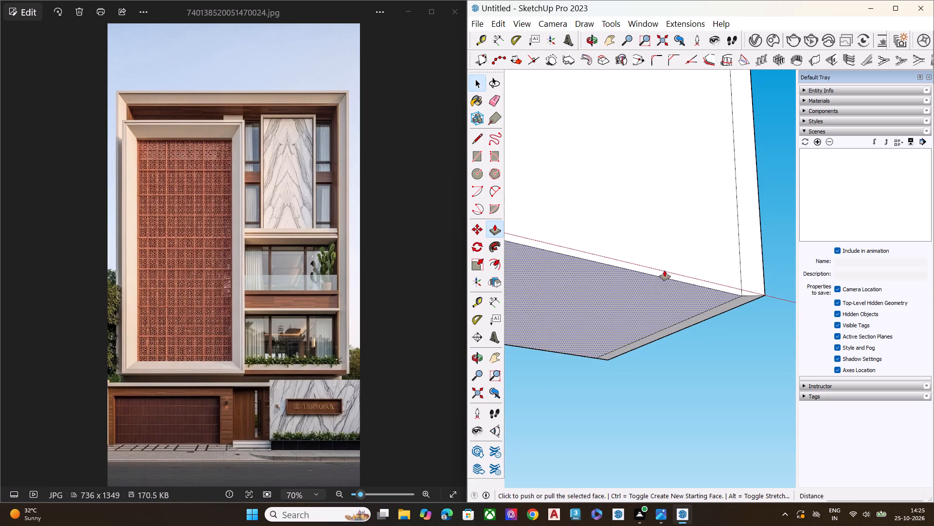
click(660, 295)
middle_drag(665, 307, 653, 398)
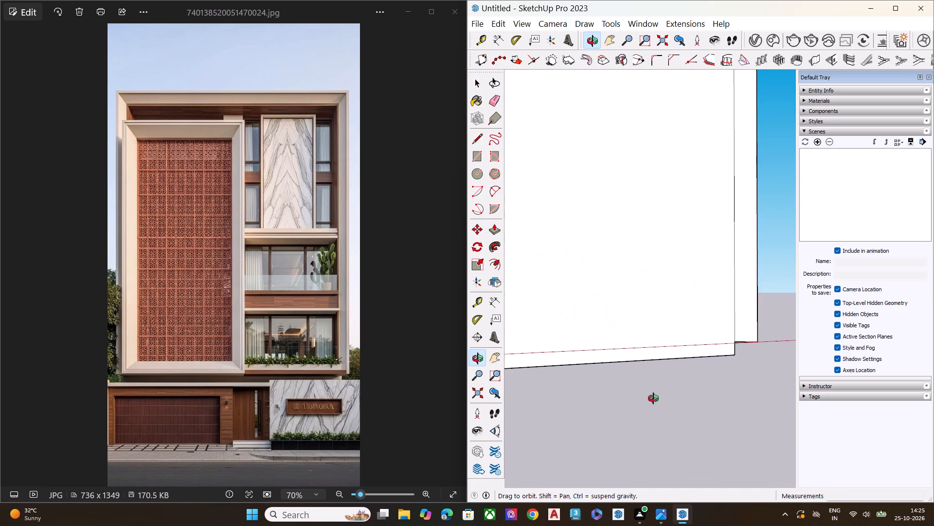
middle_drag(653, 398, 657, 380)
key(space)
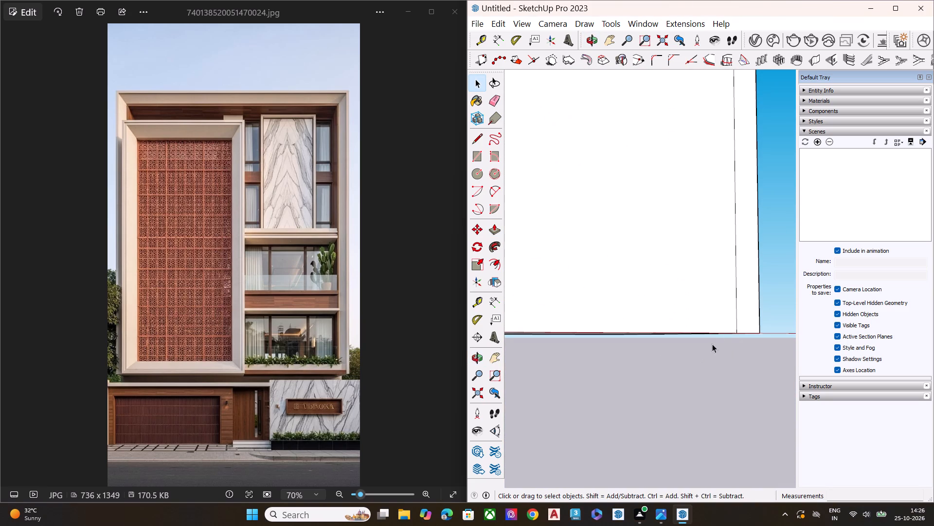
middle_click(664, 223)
Draw a horizontal line across the full width of the recessed panel, just above its bottom edge.
middle_drag(739, 322, 727, 444)
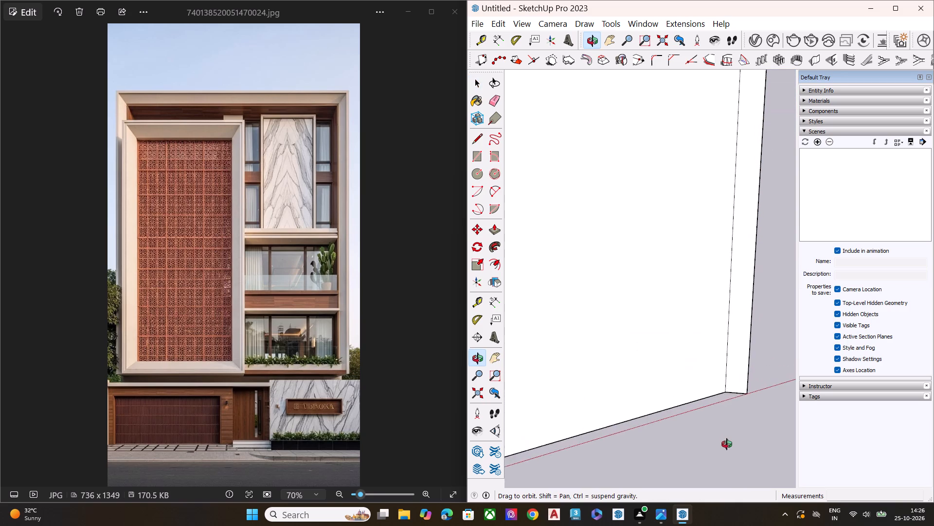
middle_drag(727, 444, 728, 458)
scroll(728, 413, up, 5)
key(l)
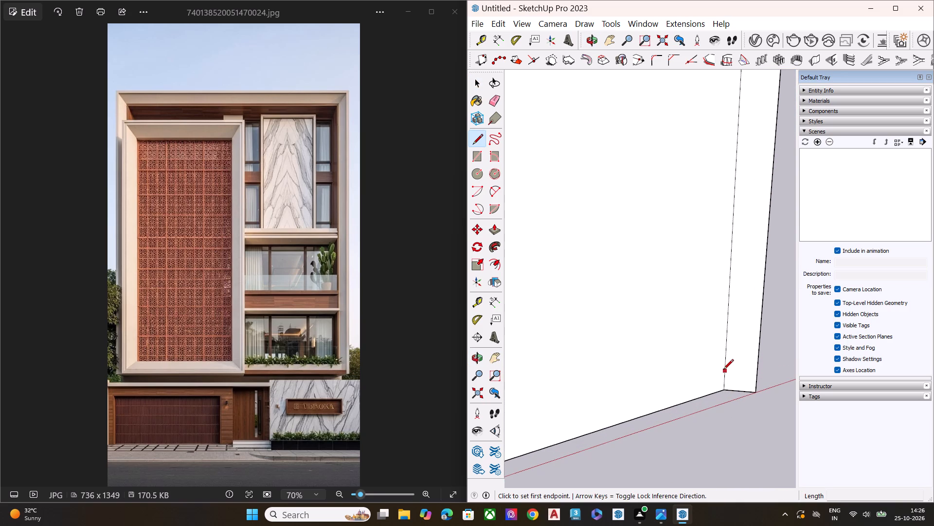
click(724, 366)
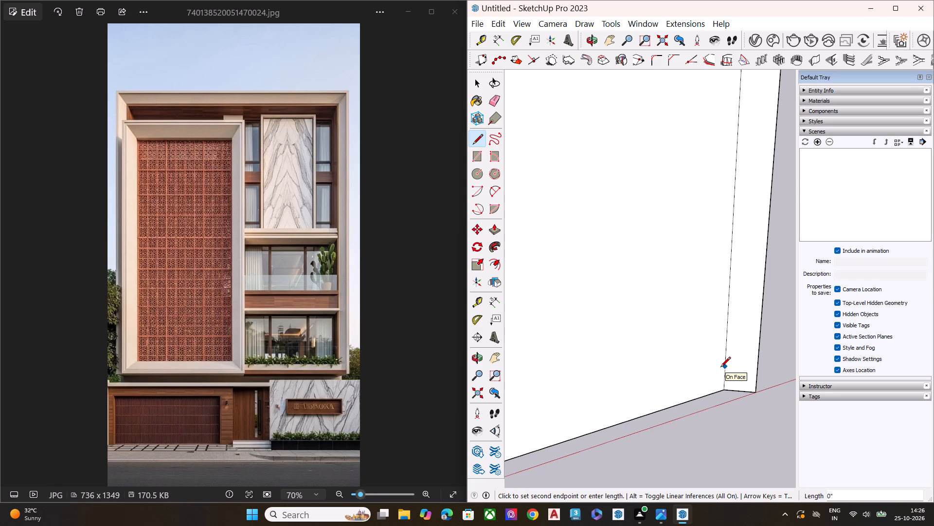
scroll(741, 357, down, 2)
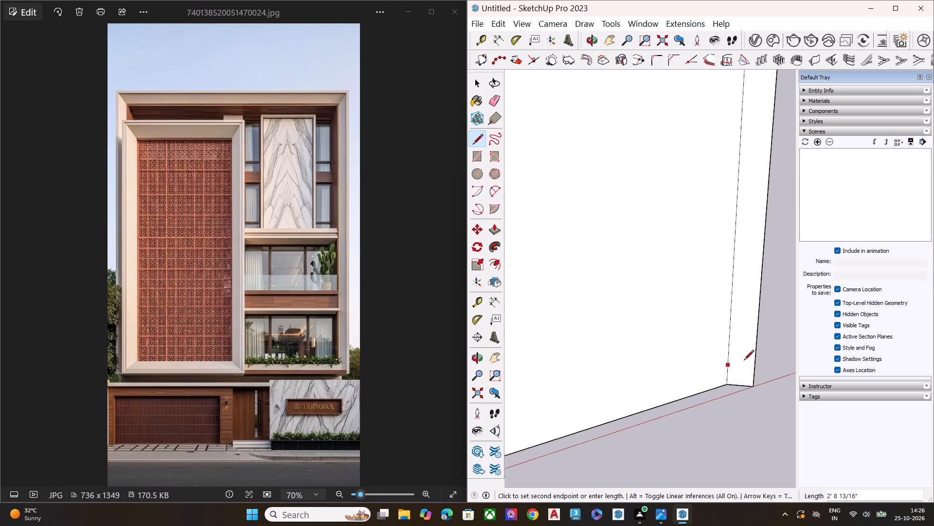
scroll(744, 361, down, 16)
scroll(668, 394, up, 7)
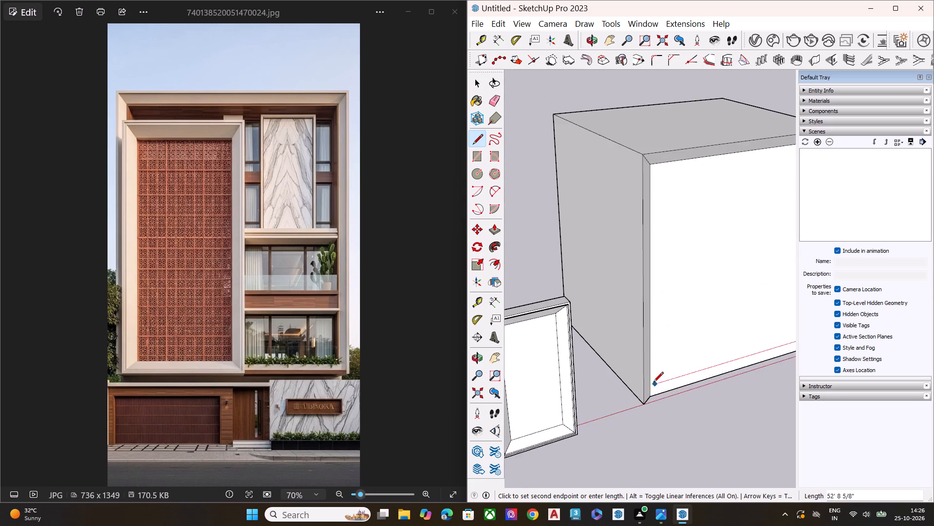
middle_drag(653, 382, 648, 376)
scroll(648, 376, up, 9)
click(649, 396)
scroll(655, 397, down, 6)
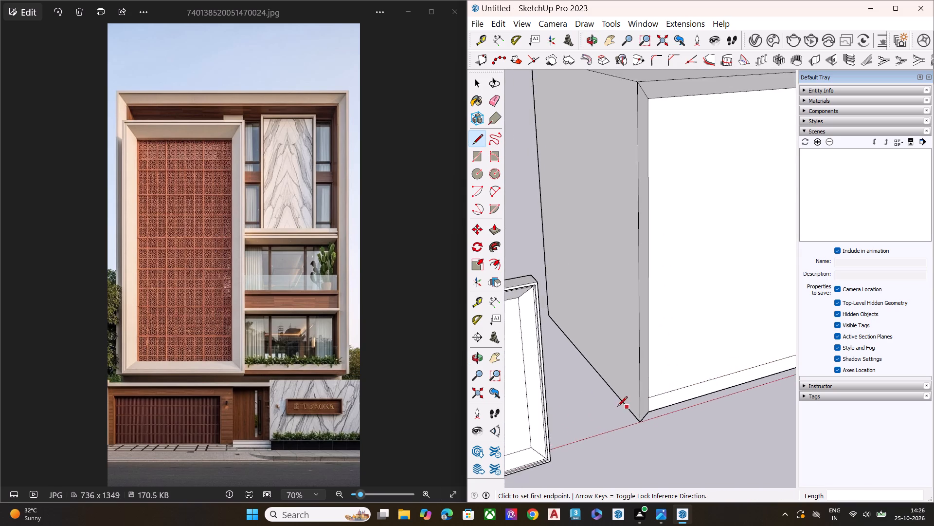
Draw a vertical line about 65' 6" long from the midpoint of the recessed panel's bottom edge to its top edge.
scroll(619, 405, down, 2)
scroll(619, 405, up, 1)
scroll(619, 405, down, 3)
middle_drag(710, 413, 681, 317)
scroll(609, 391, down, 5)
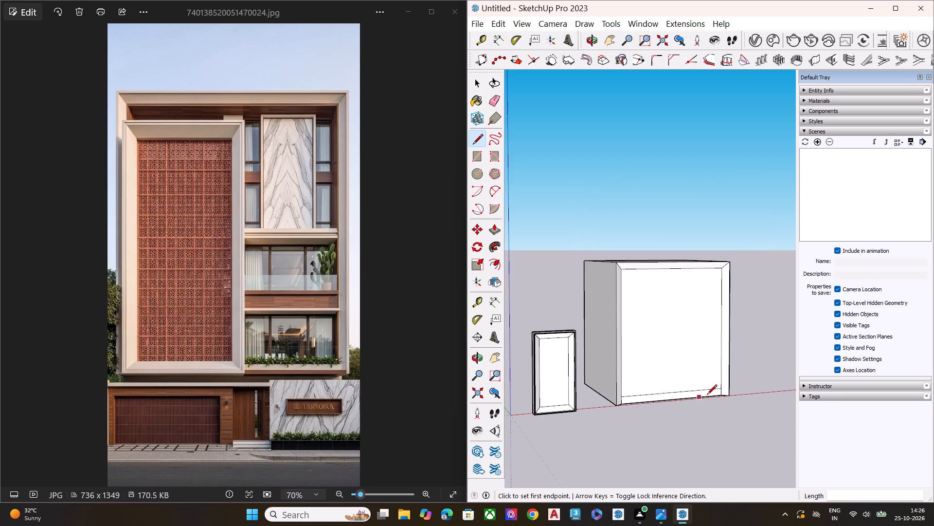
middle_drag(707, 395, 629, 394)
scroll(658, 394, up, 5)
scroll(663, 399, down, 1)
scroll(664, 400, up, 2)
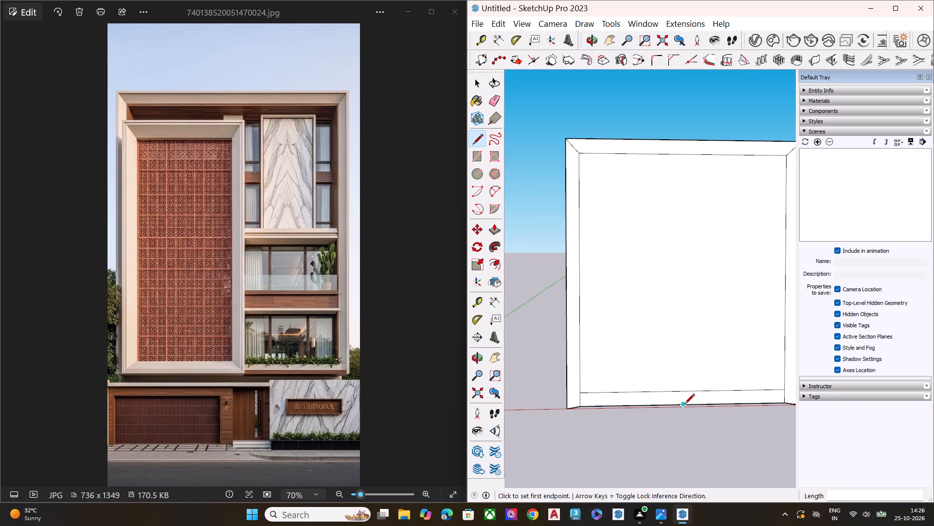
click(684, 405)
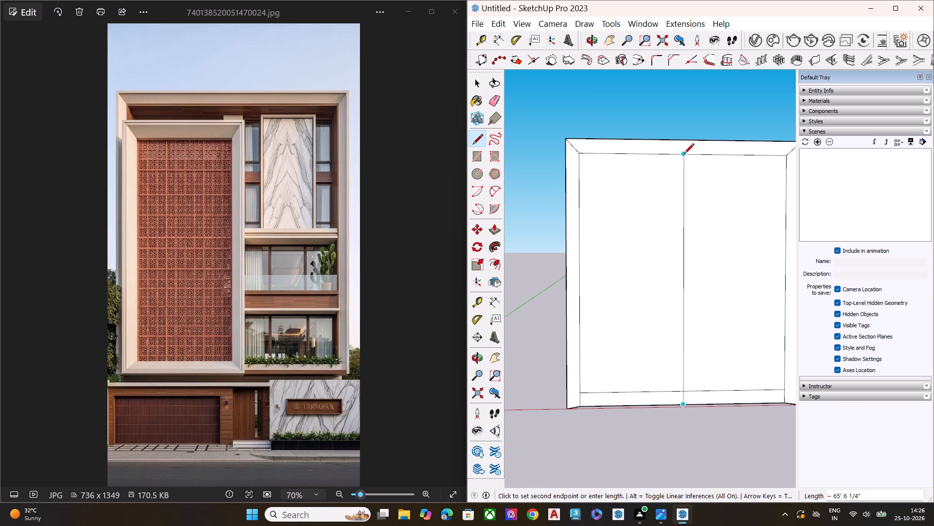
click(684, 154)
key(space)
Copy the recessed panel's vertical centre line about 4' 10" to the left.
scroll(598, 298, down, 2)
scroll(589, 304, up, 1)
scroll(583, 308, down, 4)
middle_drag(642, 288, 621, 238)
scroll(636, 221, up, 4)
scroll(649, 209, down, 1)
scroll(649, 209, up, 3)
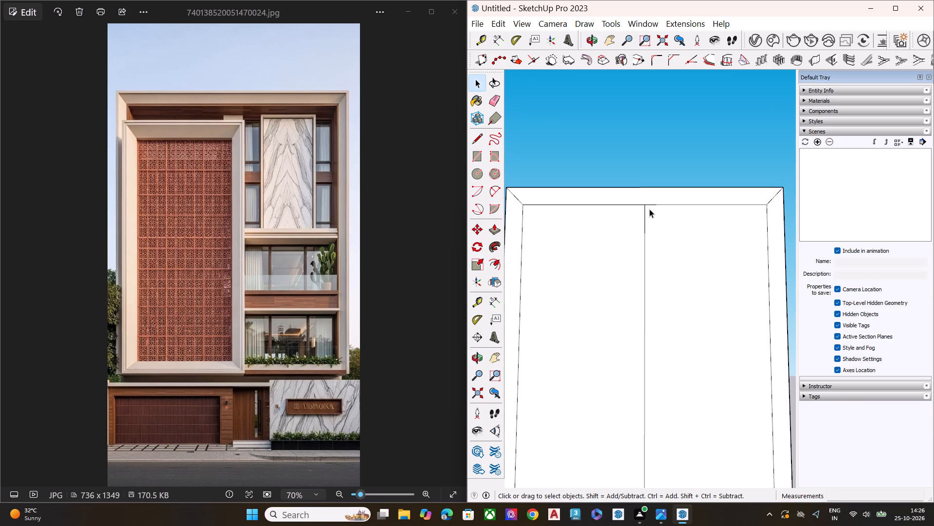
click(645, 219)
key(m)
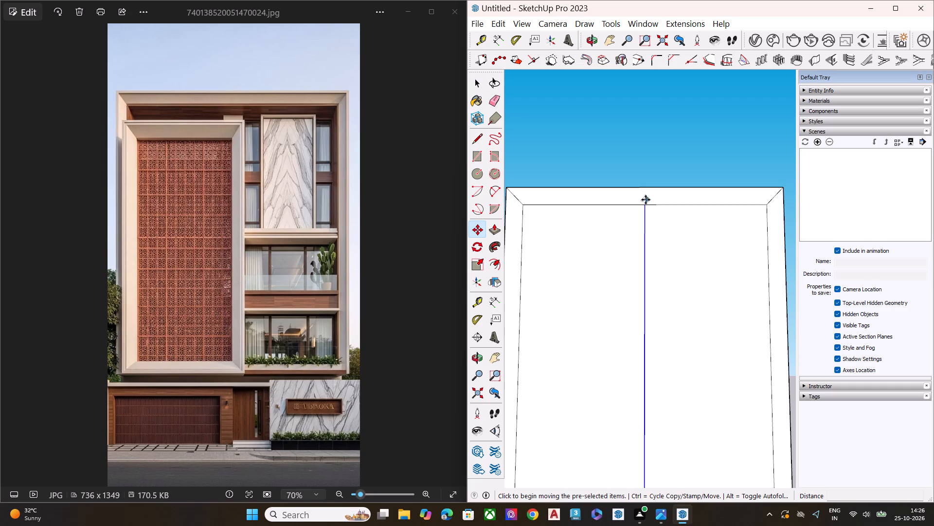
click(643, 204)
click(623, 205)
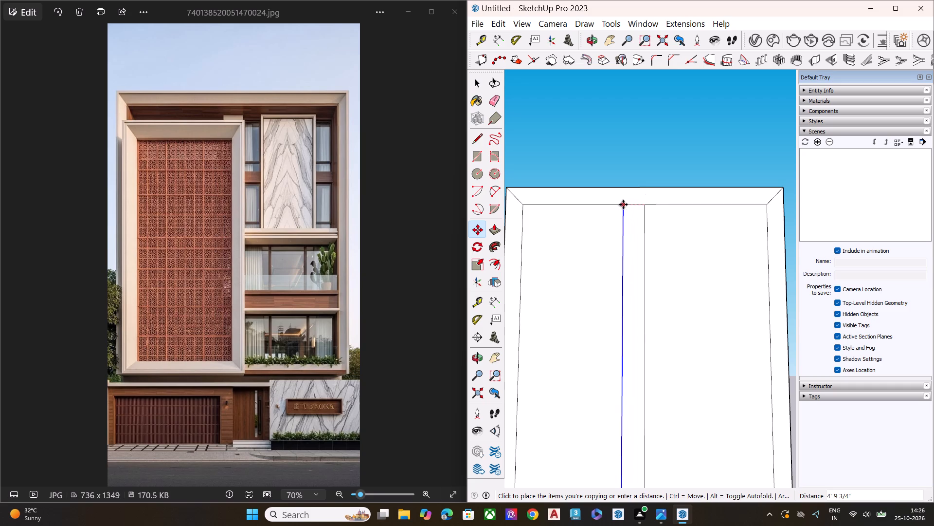
key(space)
click(653, 167)
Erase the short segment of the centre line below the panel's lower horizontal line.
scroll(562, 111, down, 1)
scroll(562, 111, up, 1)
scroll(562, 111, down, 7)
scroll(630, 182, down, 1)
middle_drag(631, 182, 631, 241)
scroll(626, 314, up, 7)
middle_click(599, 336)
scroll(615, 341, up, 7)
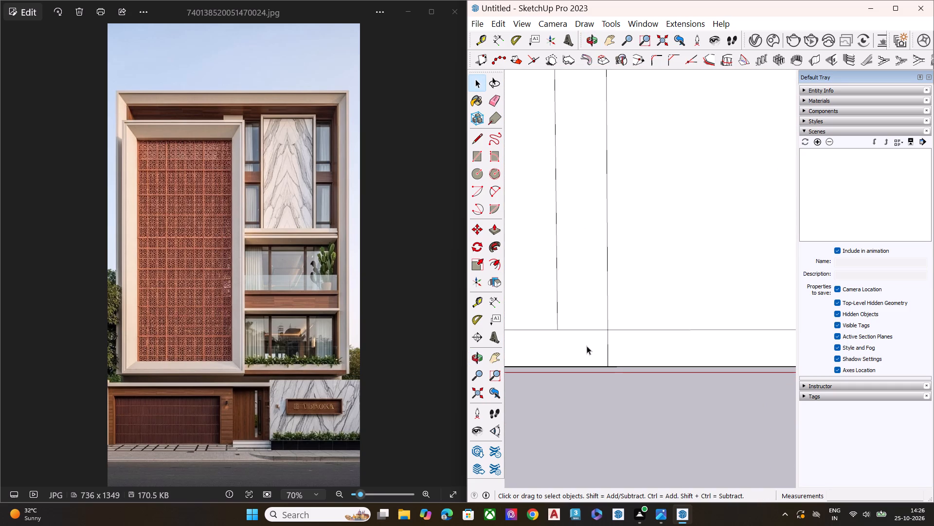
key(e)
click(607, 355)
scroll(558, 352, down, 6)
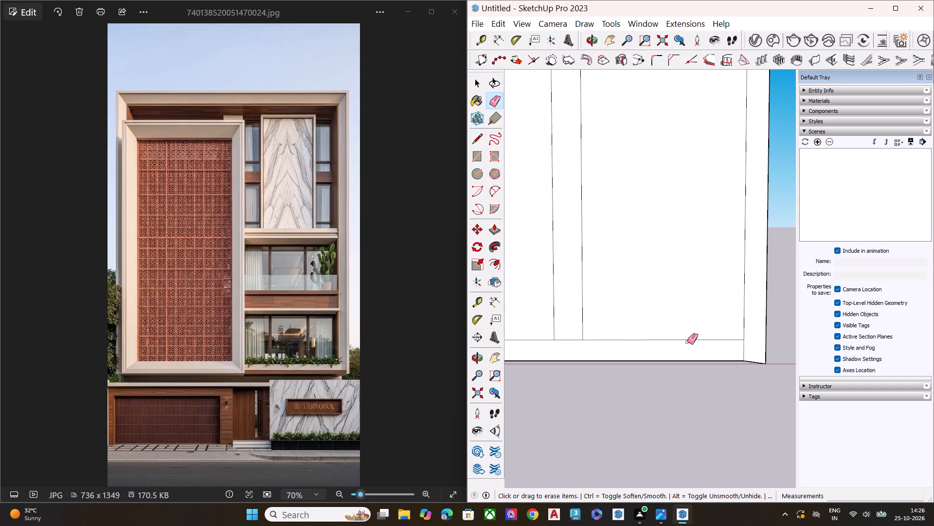
Undo the last erase and copy the right half of the lower horizontal line about 1' 9 1/2" down, to the band's mid-height.
scroll(690, 342, down, 1)
scroll(694, 342, up, 4)
key(space)
scroll(597, 338, up, 1)
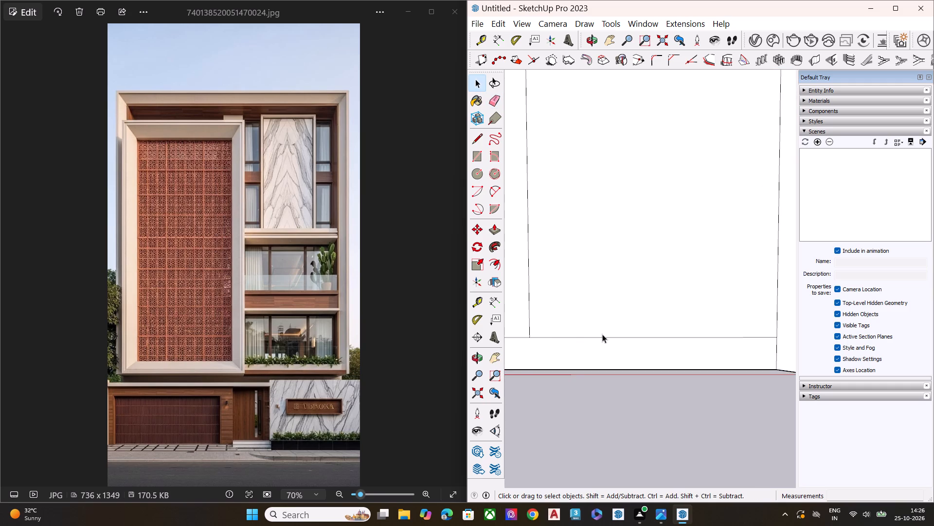
click(602, 334)
click(606, 338)
key(space)
scroll(615, 349, down, 1)
key(ctrl+z)
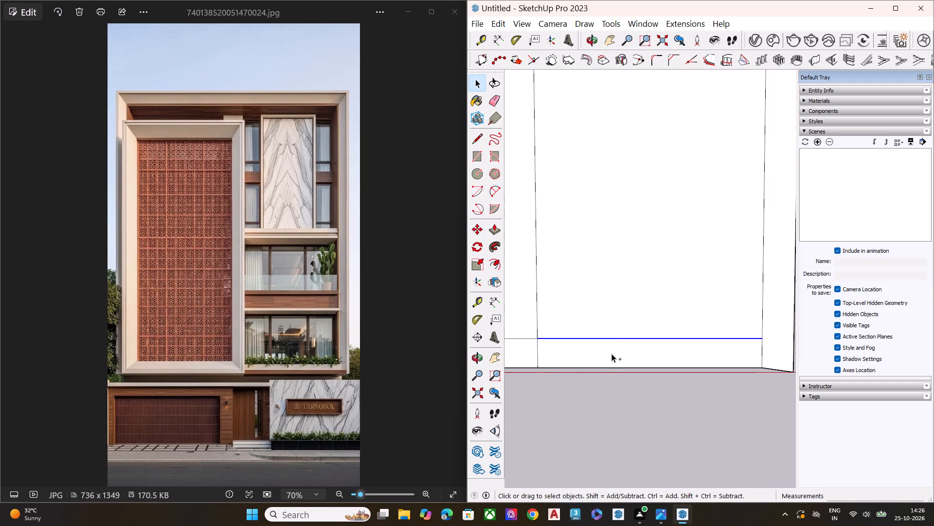
key(space)
key(m)
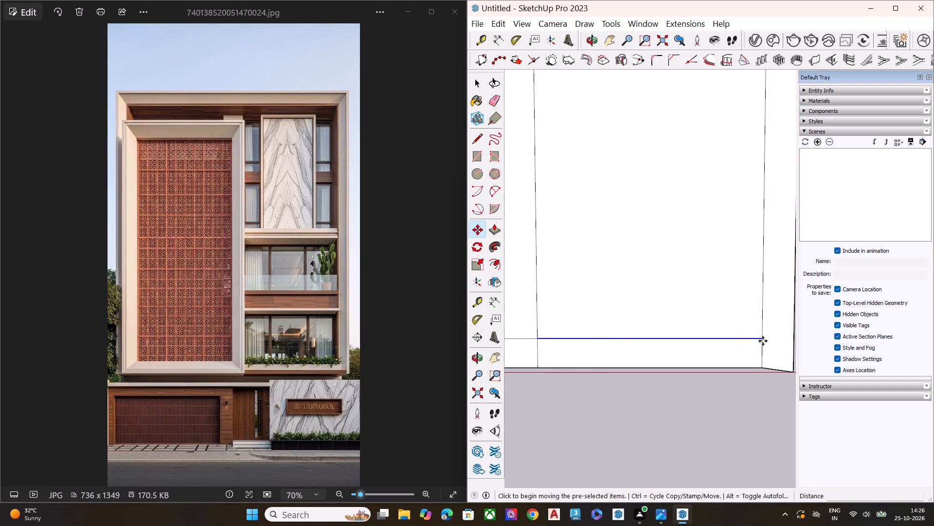
click(762, 338)
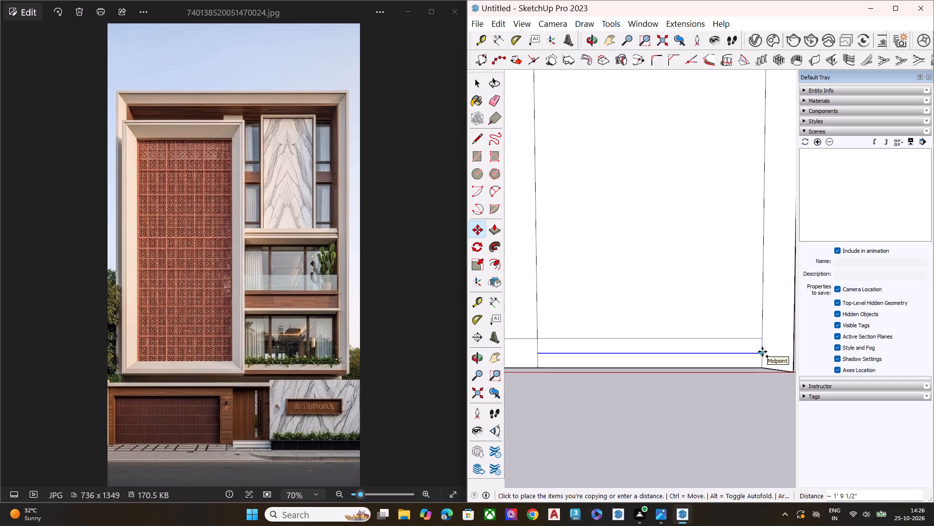
click(762, 352)
key(space)
Push/Pull the lowest strip of the panel's right half forward to the block's front edge.
click(729, 360)
middle_drag(733, 370, 739, 413)
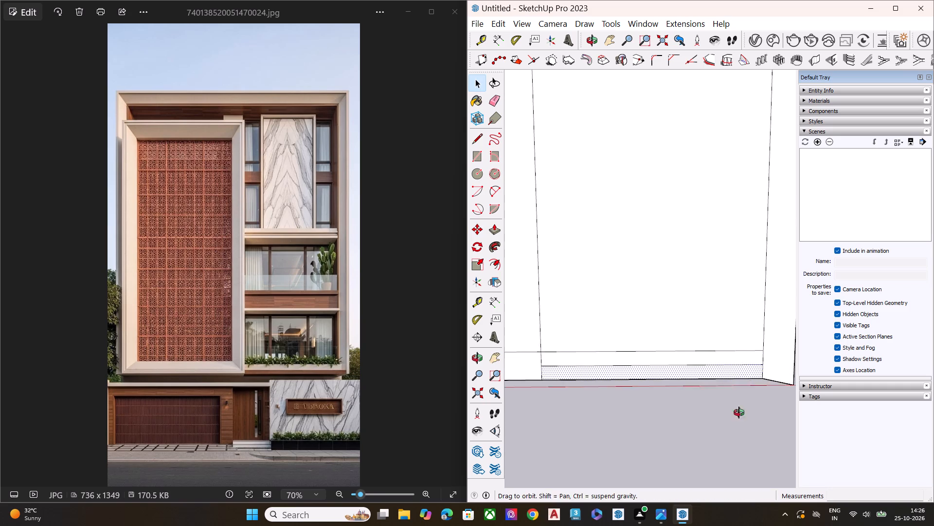
middle_drag(739, 413, 740, 420)
key(p)
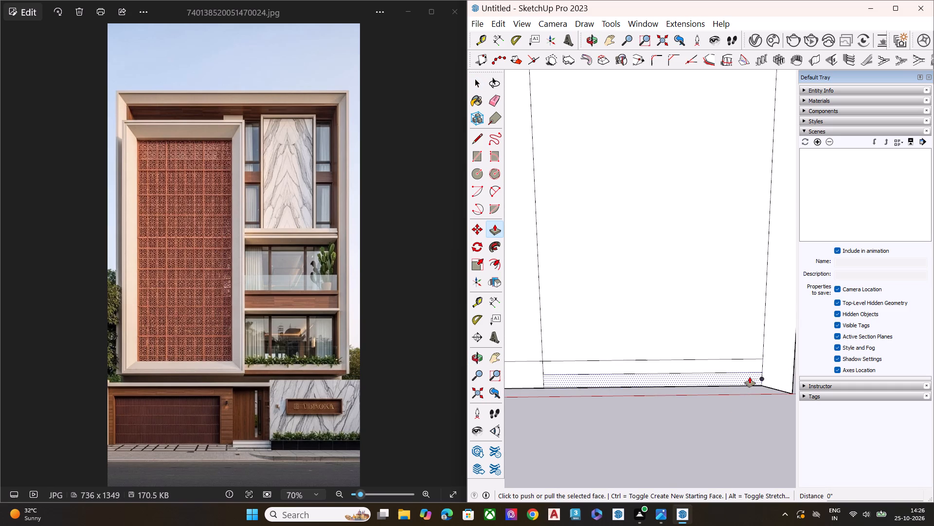
click(750, 376)
click(790, 387)
key(space)
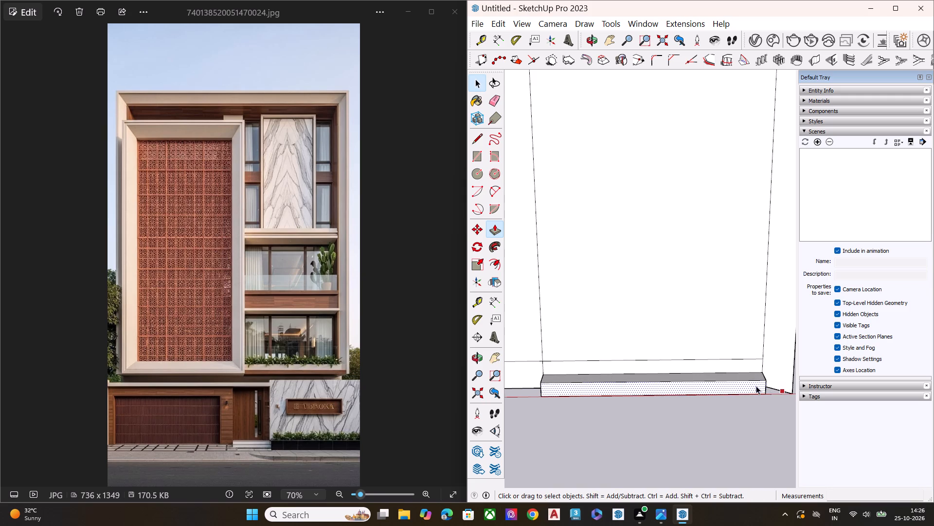
Push/Pull the strip directly above the lowest one forward about 1' 10 5/8".
click(740, 373)
click(743, 369)
key(p)
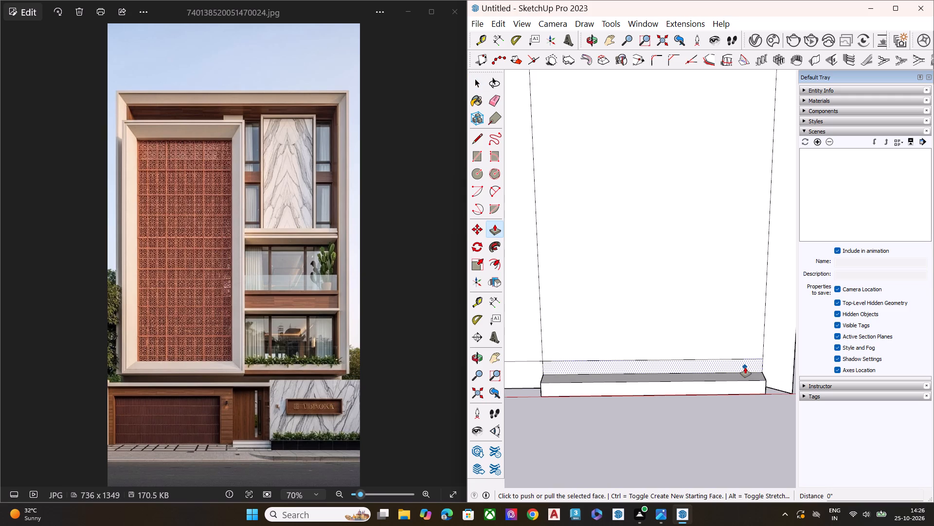
click(745, 366)
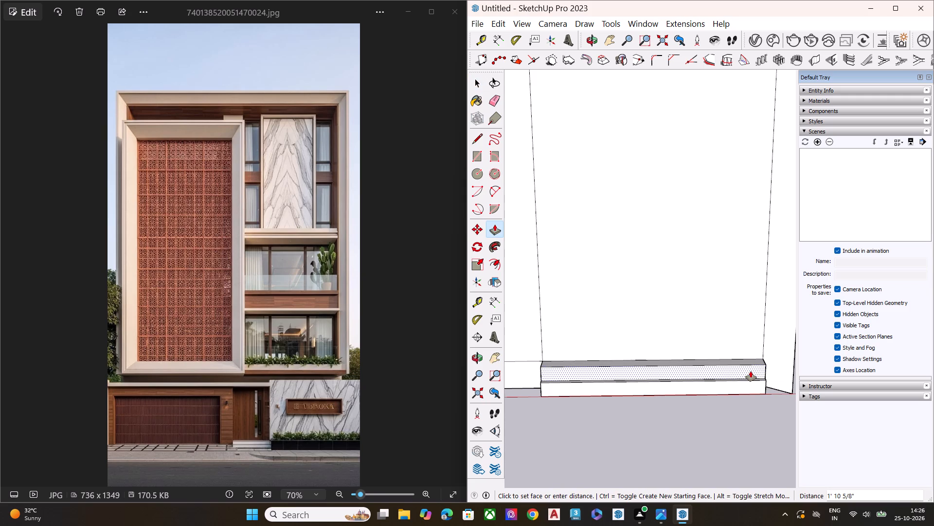
click(752, 372)
key(space)
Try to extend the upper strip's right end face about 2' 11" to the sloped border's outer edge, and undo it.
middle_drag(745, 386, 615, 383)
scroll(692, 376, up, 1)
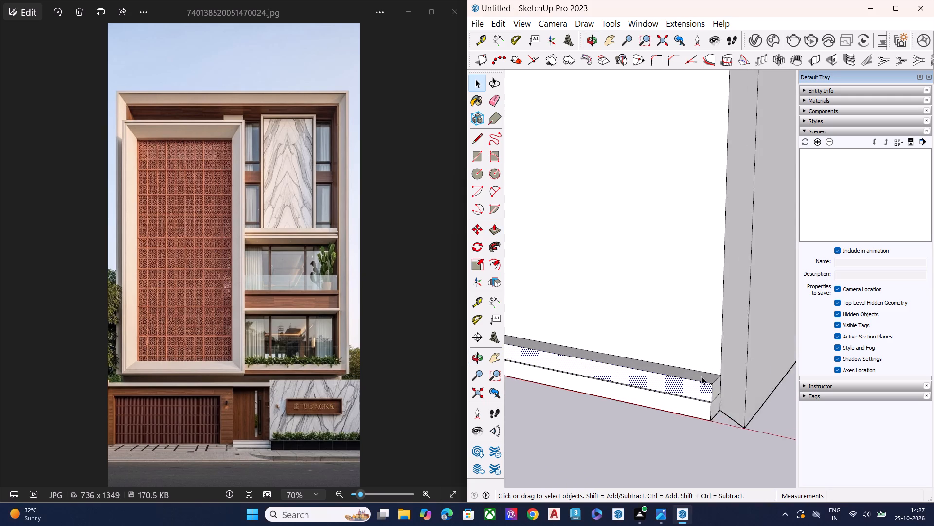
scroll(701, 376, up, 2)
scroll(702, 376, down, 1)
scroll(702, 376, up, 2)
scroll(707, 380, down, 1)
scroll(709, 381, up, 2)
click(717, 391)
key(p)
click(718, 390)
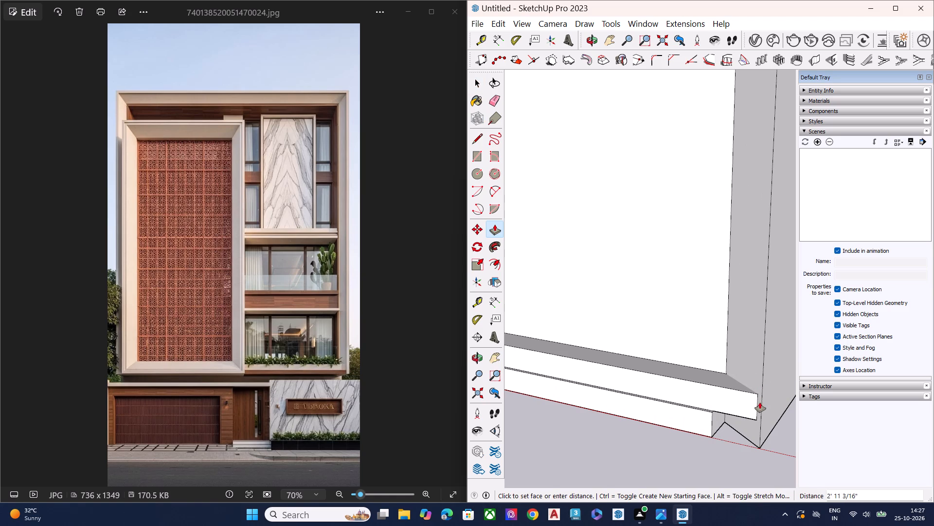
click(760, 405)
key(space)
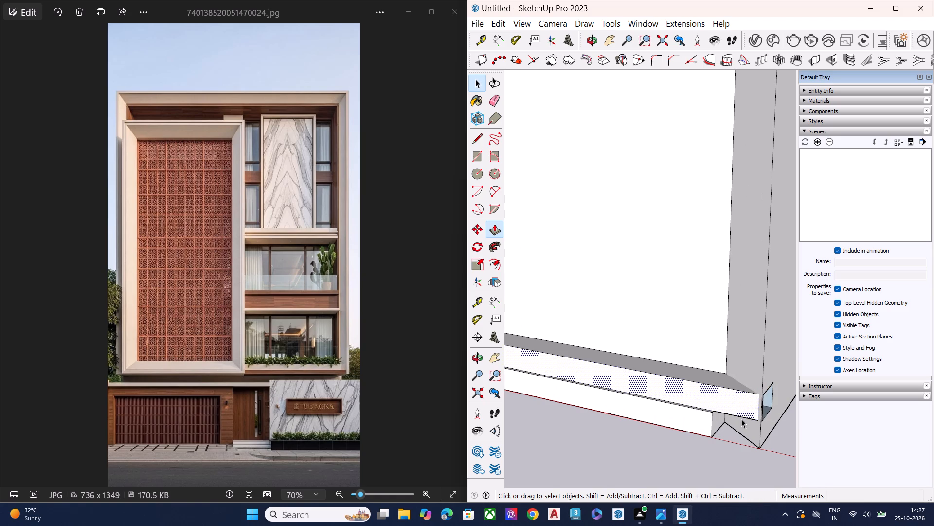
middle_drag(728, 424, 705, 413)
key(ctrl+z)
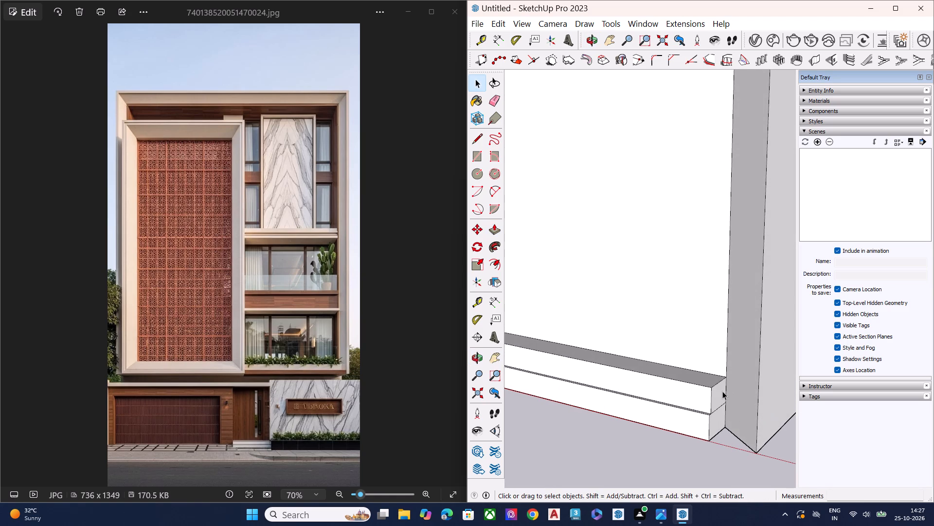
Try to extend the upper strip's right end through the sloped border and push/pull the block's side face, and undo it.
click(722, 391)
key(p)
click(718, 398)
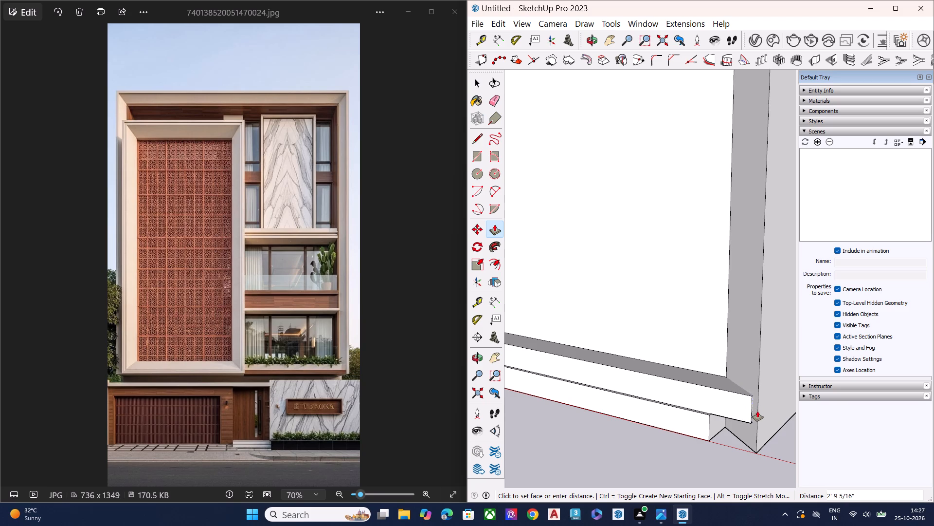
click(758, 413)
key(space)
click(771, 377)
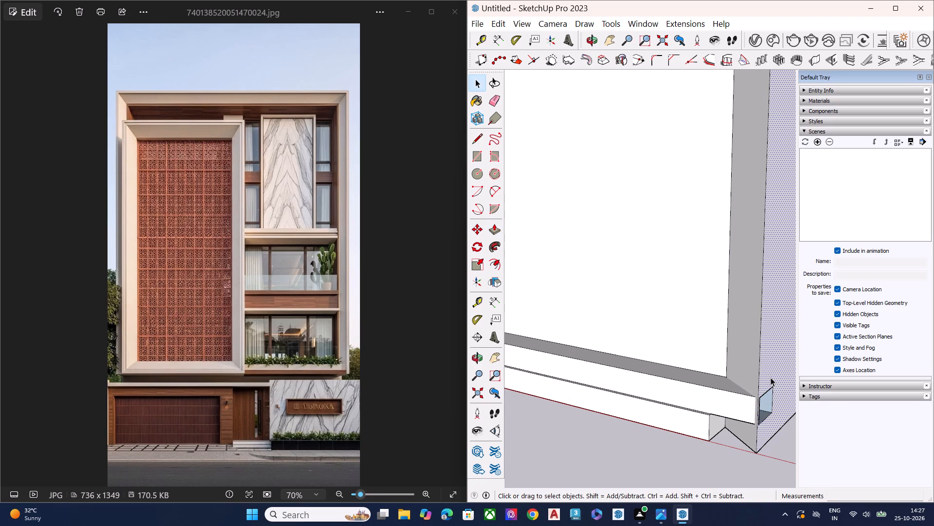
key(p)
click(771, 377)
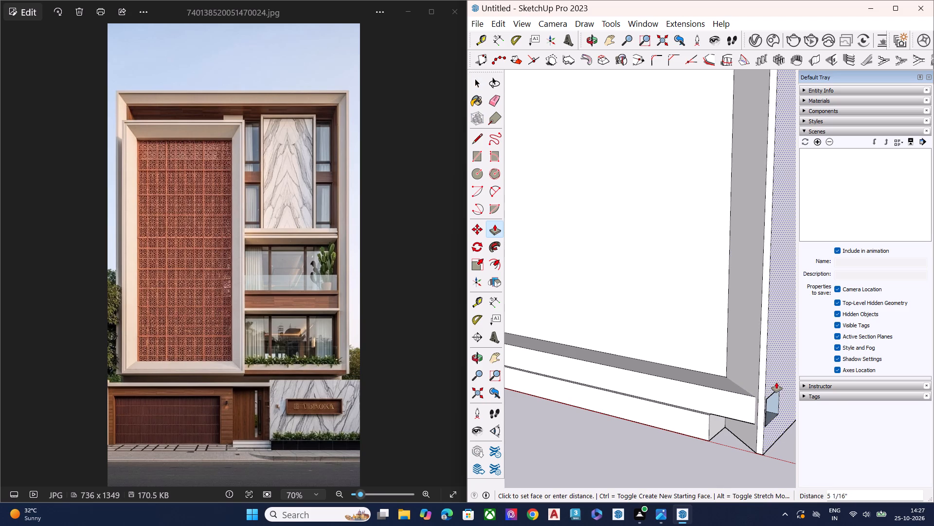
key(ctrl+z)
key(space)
Push/Pull the upper strip's right end face outward across the sloped border, close to the block's outer front edge.
click(722, 397)
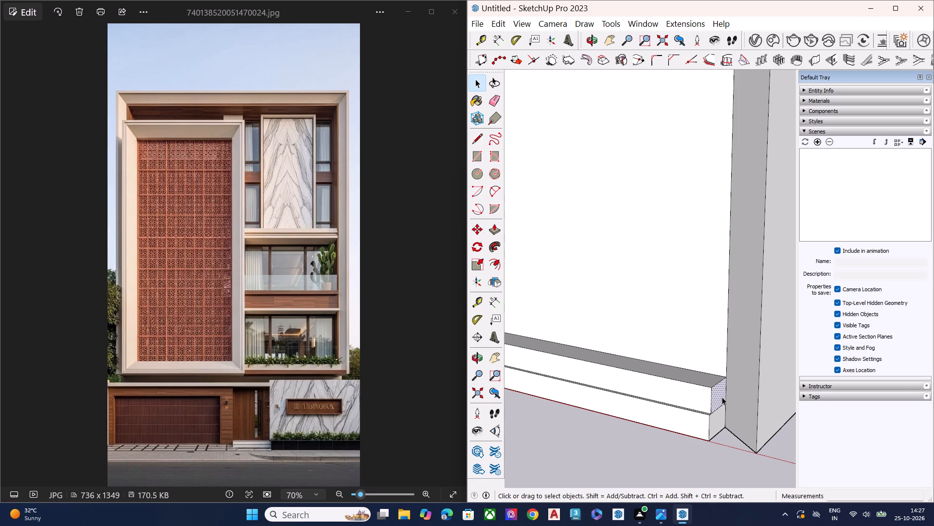
key(p)
click(722, 397)
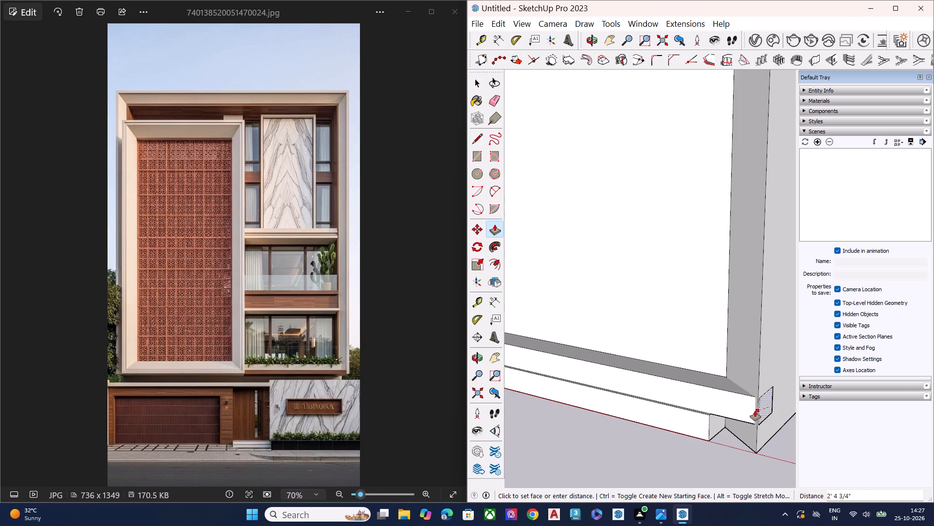
click(753, 411)
key(space)
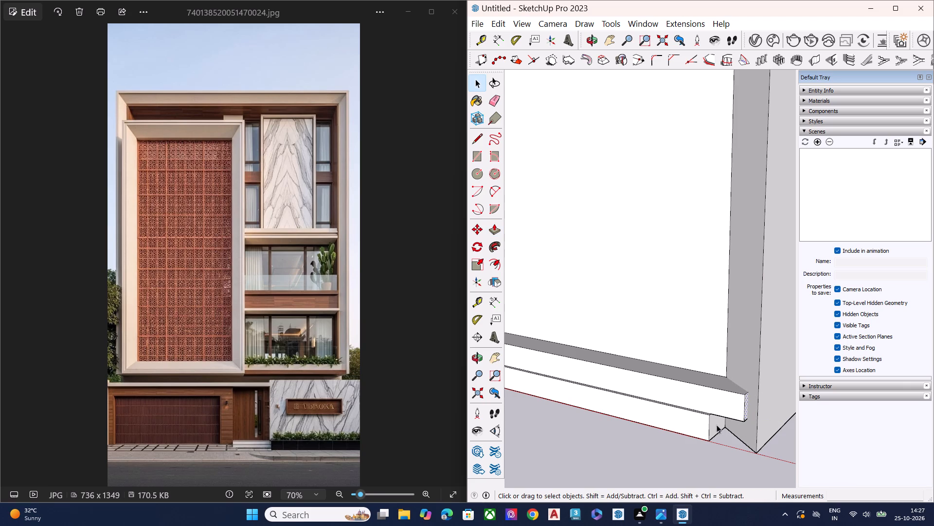
Push/Pull the lowest strip's right end face outward until it lines up with the end of the upper strip.
click(717, 425)
key(p)
click(715, 424)
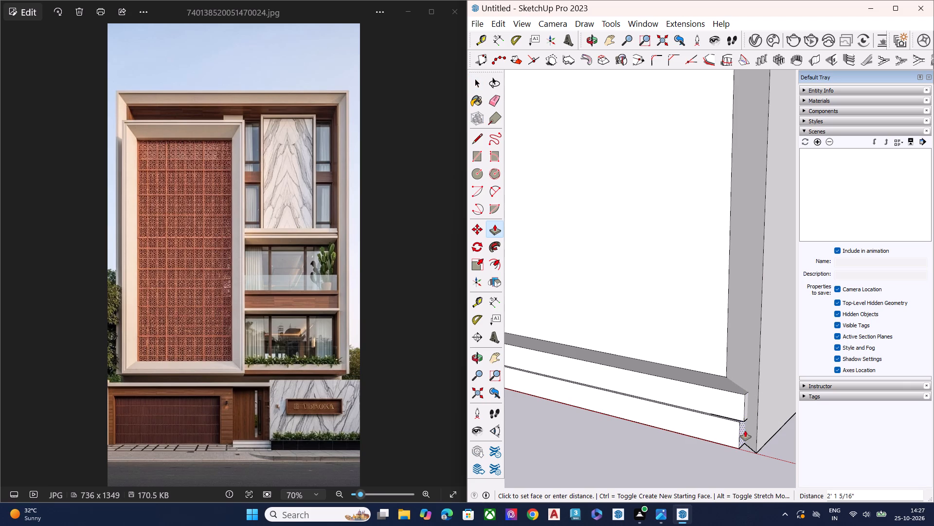
click(747, 433)
key(space)
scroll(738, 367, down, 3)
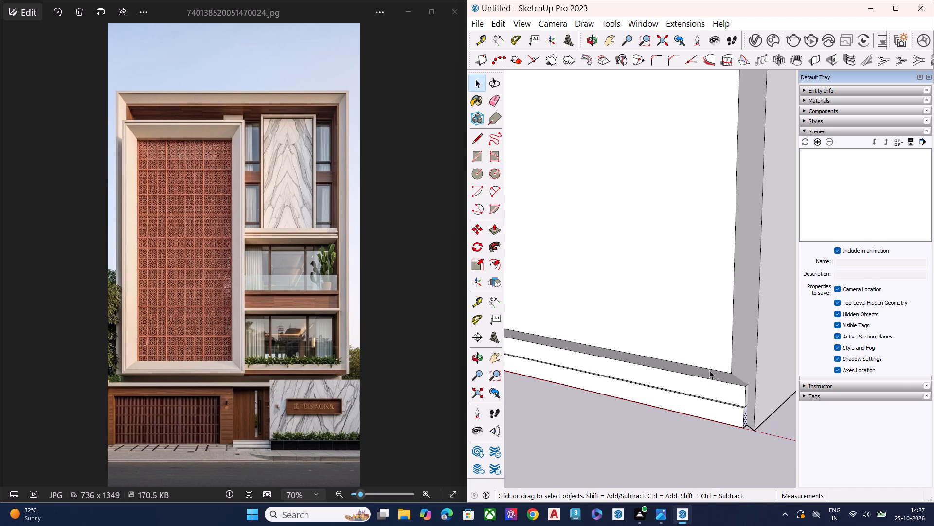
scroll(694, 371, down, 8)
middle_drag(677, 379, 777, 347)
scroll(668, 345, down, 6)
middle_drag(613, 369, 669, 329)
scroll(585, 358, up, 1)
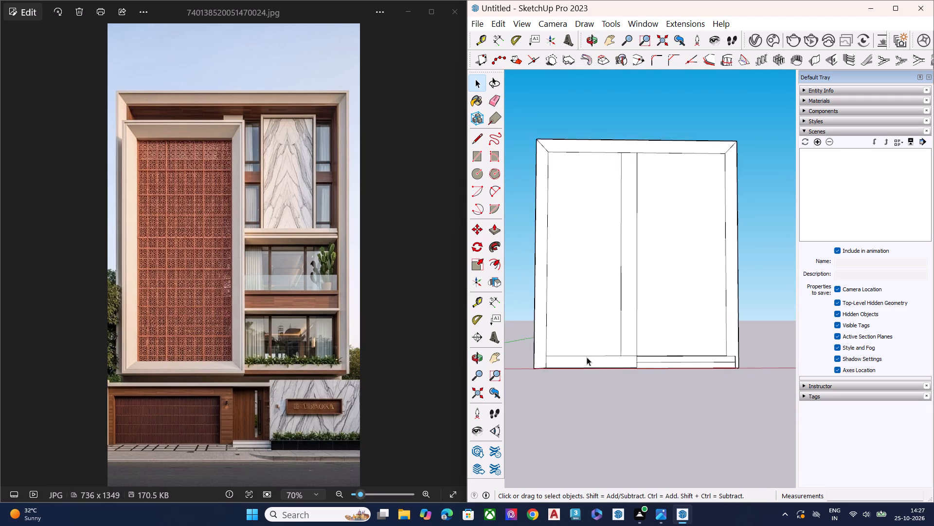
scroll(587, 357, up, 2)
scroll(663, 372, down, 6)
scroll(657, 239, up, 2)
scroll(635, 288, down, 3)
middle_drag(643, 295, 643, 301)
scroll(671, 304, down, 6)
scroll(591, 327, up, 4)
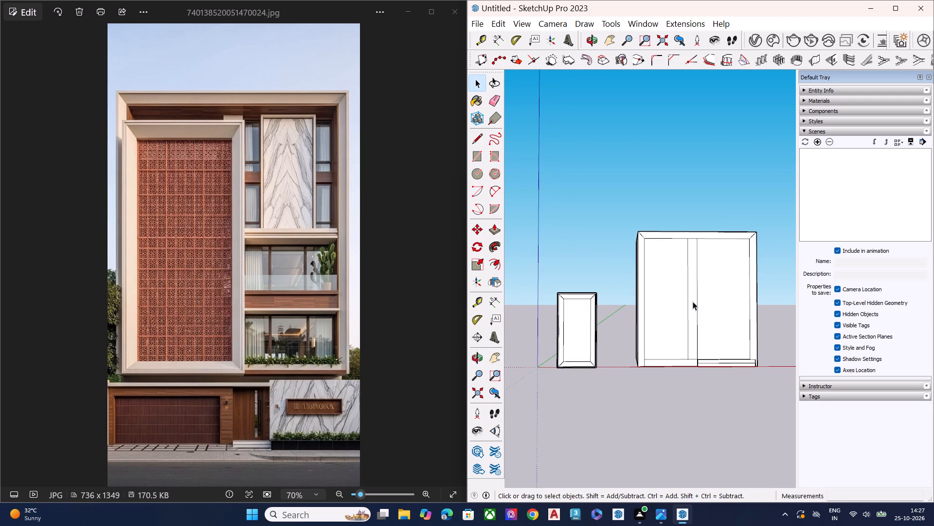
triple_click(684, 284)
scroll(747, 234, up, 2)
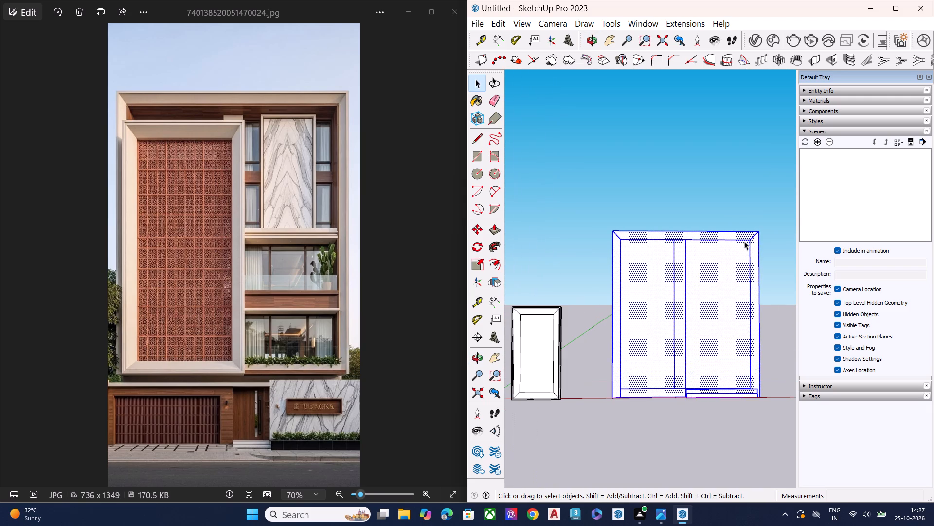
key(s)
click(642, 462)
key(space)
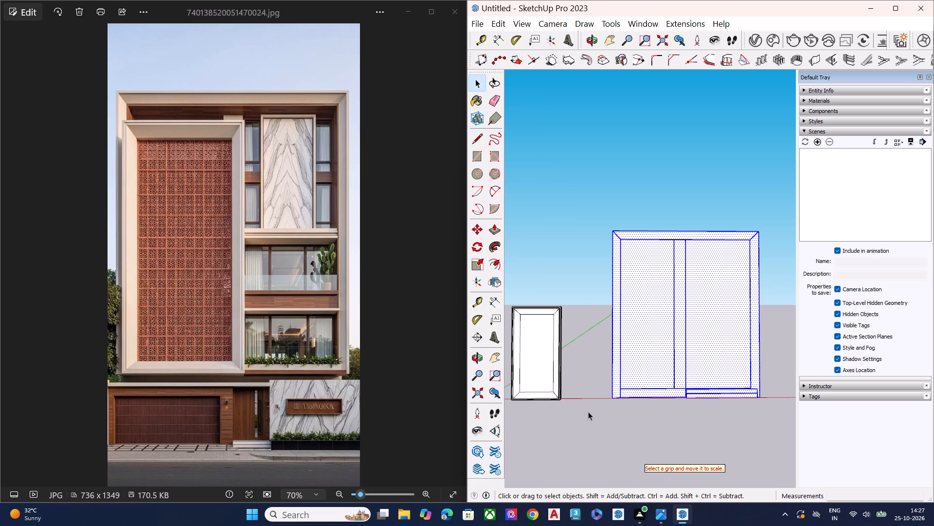
Select the whole freestanding framed panel beside the block and make it a group.
scroll(609, 357, down, 4)
drag(593, 391, 535, 310)
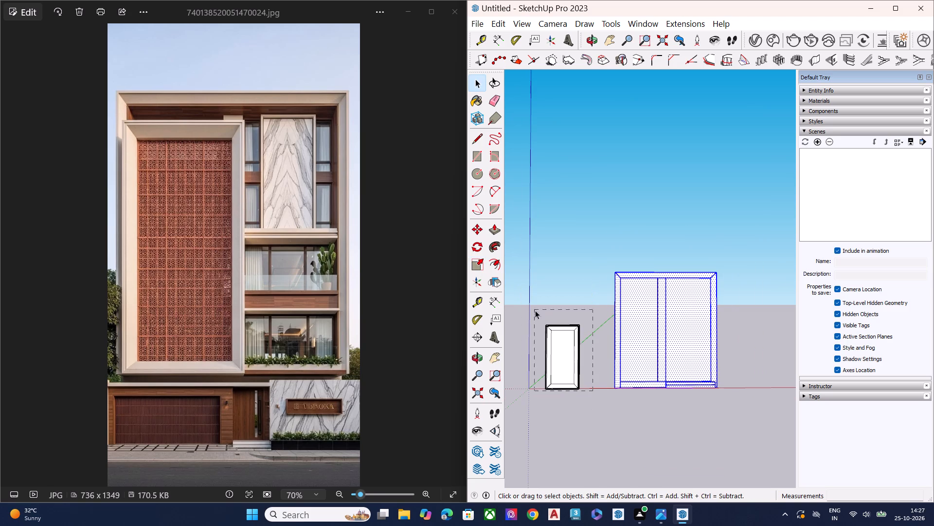
drag(535, 310, 536, 314)
middle_drag(579, 356, 578, 408)
scroll(578, 408, up, 4)
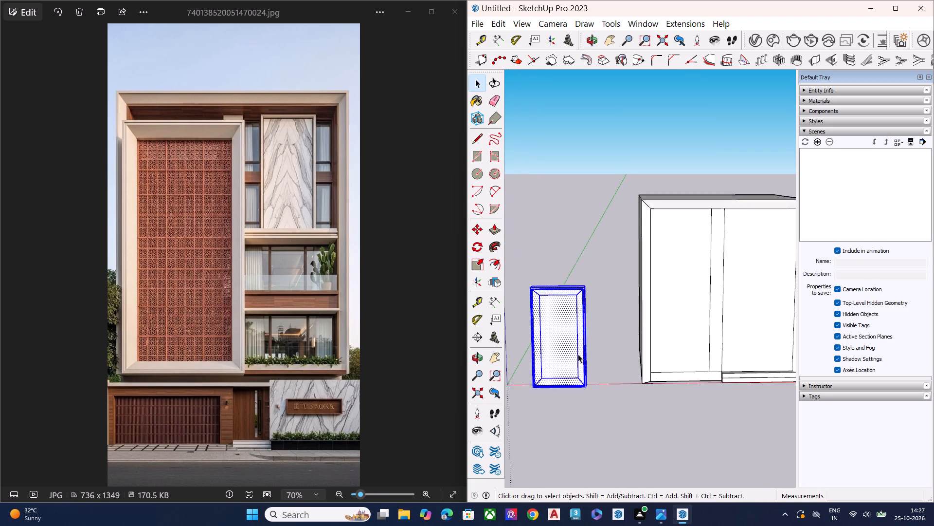
scroll(578, 354, up, 3)
right_click(570, 295)
click(616, 400)
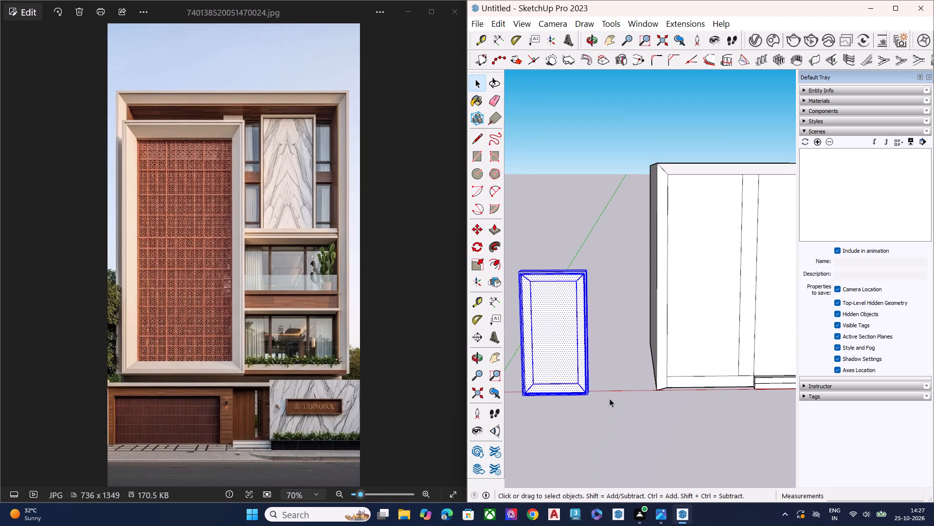
Move the grouped framed panel by its upper right corner about 57' 10" onto the facade's right vertical dividing line.
click(566, 352)
key(m)
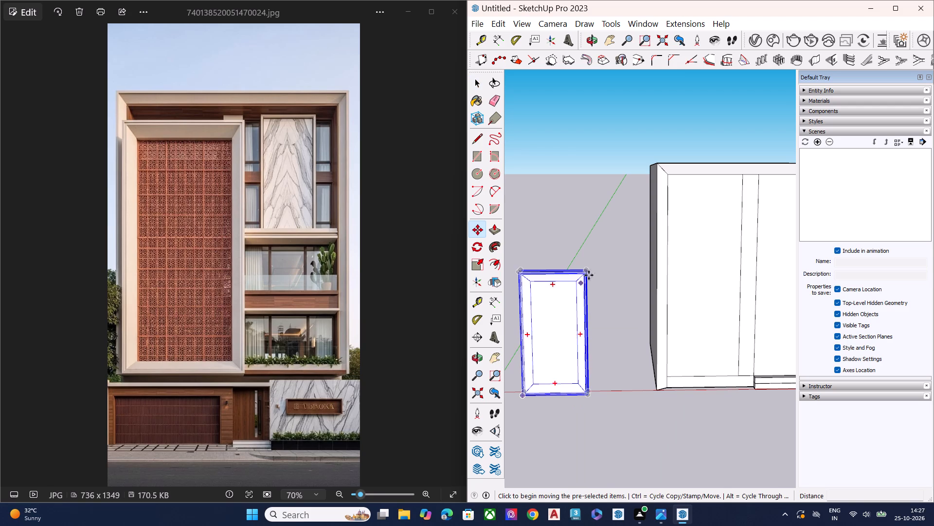
click(587, 274)
scroll(538, 354, down, 6)
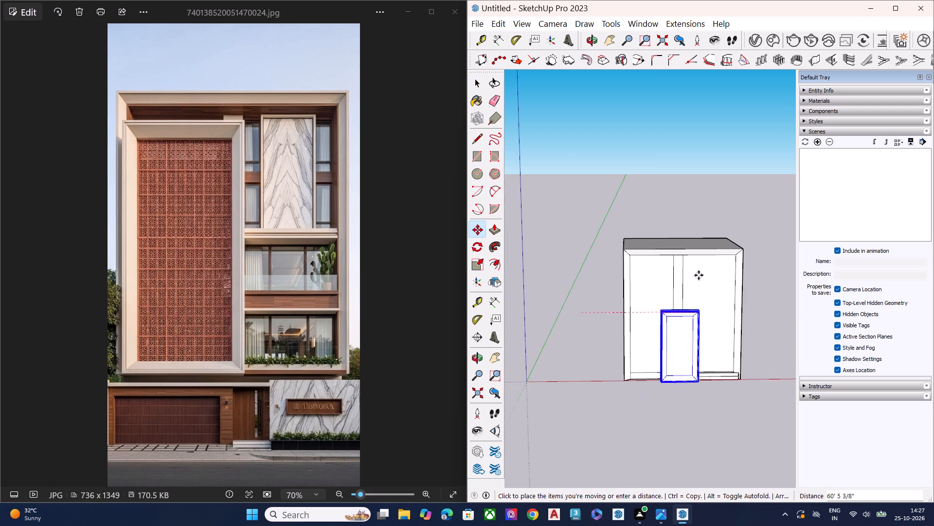
scroll(692, 265, up, 15)
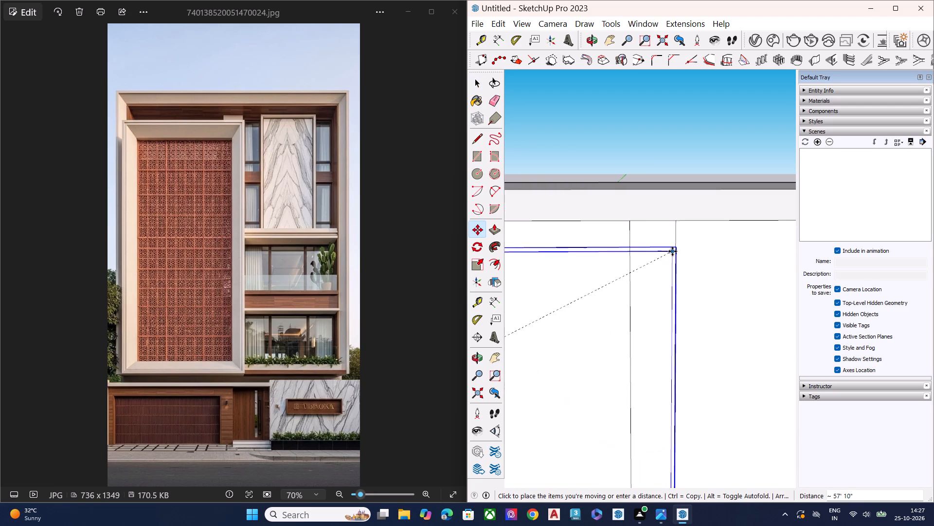
click(669, 250)
Move the framed panel about 3' 5" forward along the green axis so its back meets the block's recessed front panel.
middle_drag(702, 287, 536, 374)
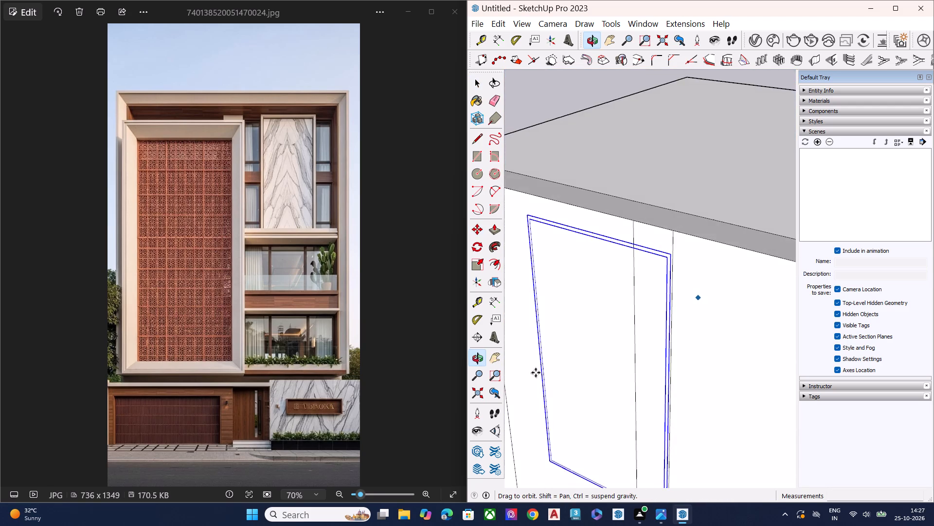
scroll(632, 264, up, 3)
click(706, 233)
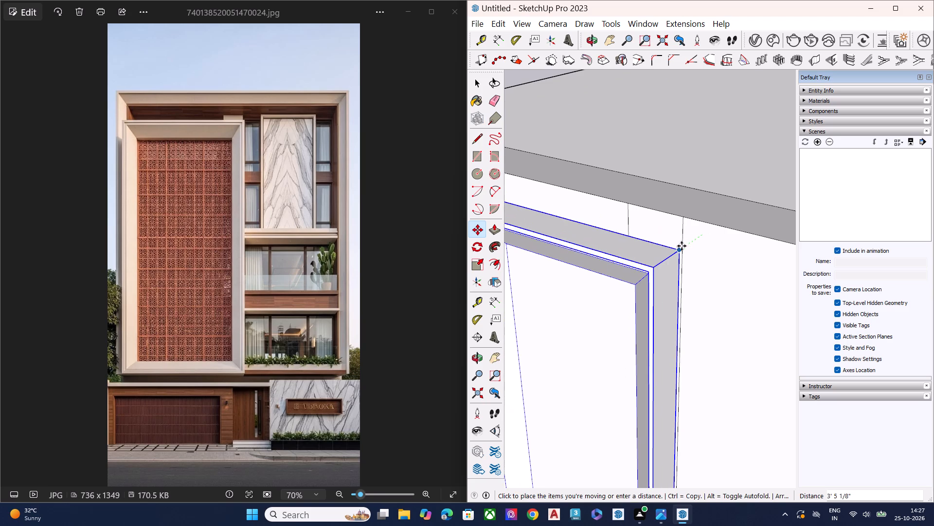
click(682, 249)
key(space)
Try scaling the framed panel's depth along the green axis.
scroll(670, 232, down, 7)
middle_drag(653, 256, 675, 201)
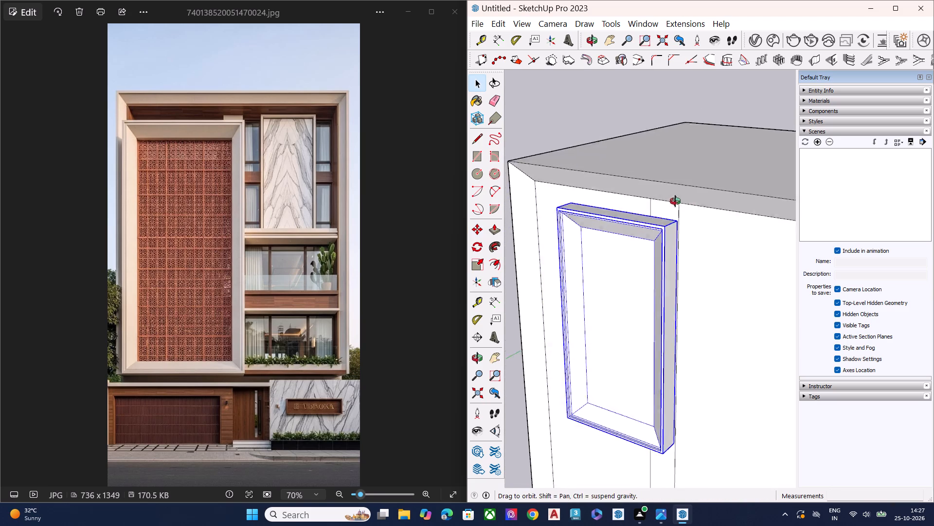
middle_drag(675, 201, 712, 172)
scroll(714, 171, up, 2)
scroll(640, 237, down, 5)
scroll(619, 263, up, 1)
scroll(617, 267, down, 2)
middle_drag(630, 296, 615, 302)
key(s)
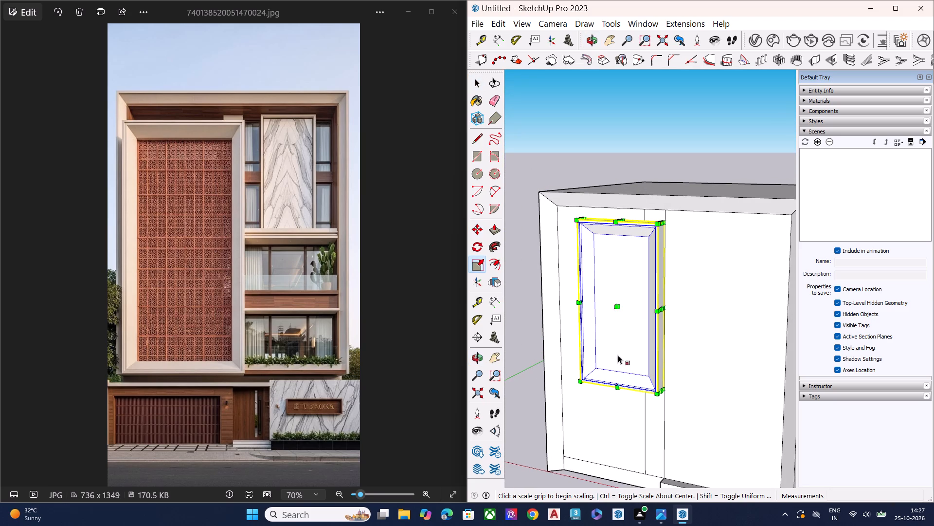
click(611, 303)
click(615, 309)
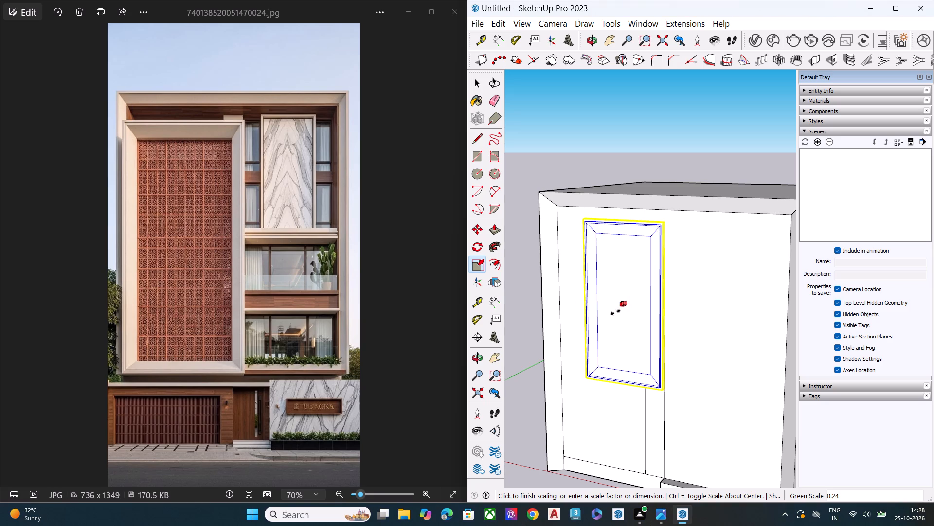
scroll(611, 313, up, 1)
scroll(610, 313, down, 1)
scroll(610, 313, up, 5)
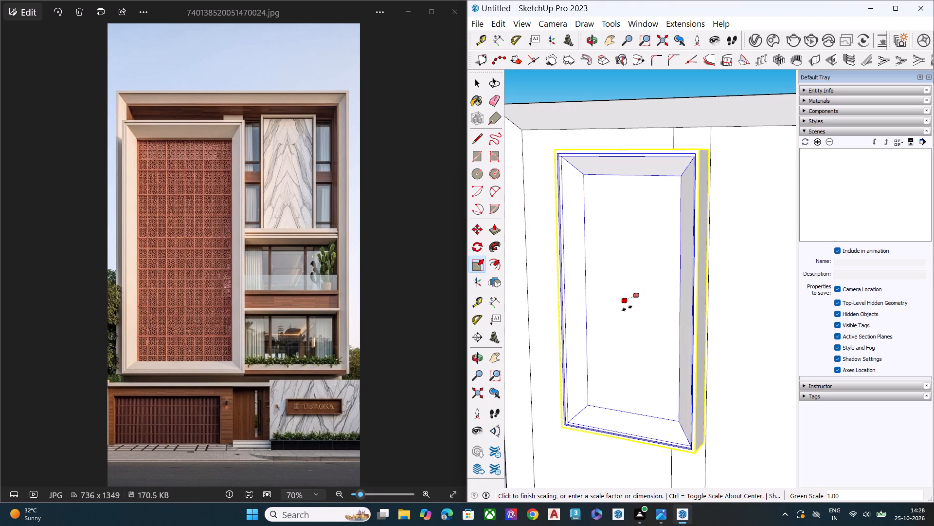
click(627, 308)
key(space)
Scale the framed panel's height downward along the blue axis from its bottom face to reach the block's base.
scroll(592, 299, down, 1)
scroll(592, 299, up, 1)
scroll(593, 299, down, 3)
middle_drag(648, 333, 737, 262)
scroll(591, 297, down, 6)
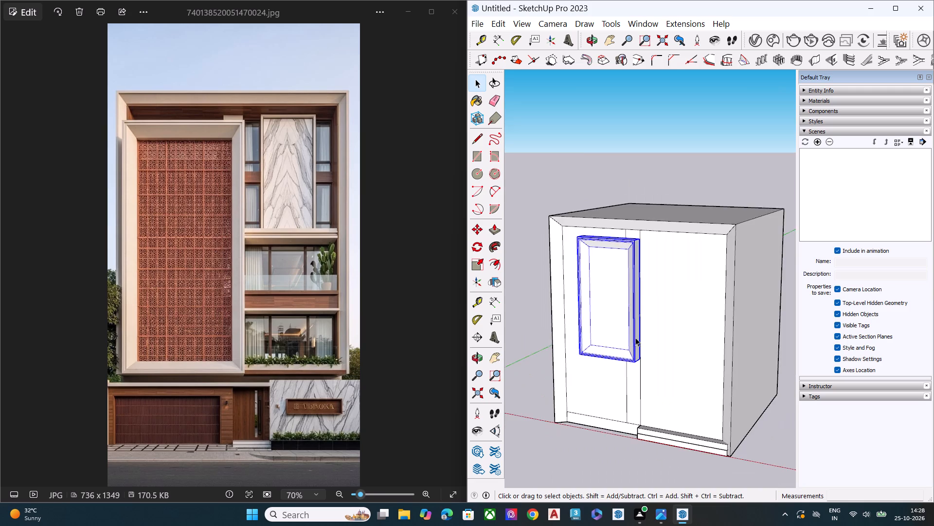
middle_drag(647, 330, 745, 227)
scroll(665, 323, up, 3)
key(s)
scroll(615, 360, up, 1)
middle_drag(615, 353, 620, 288)
scroll(606, 343, up, 1)
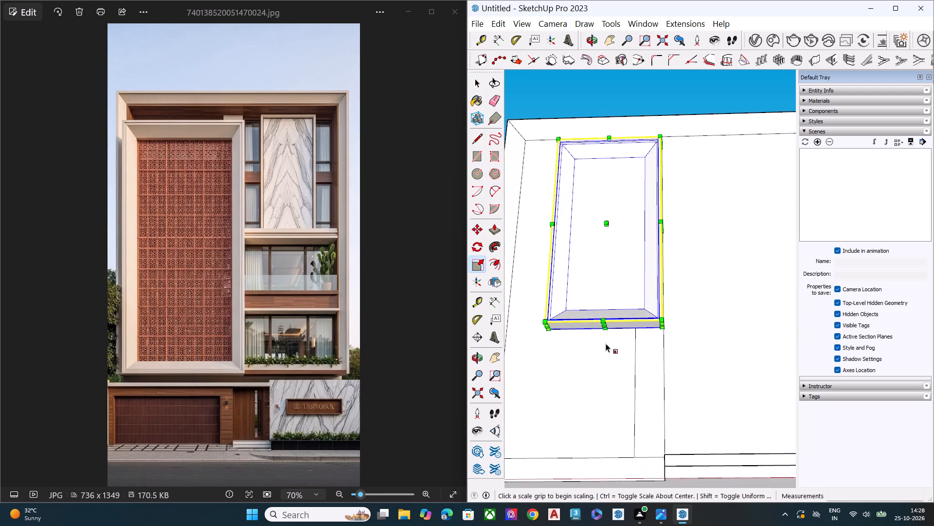
scroll(606, 343, up, 1)
click(608, 326)
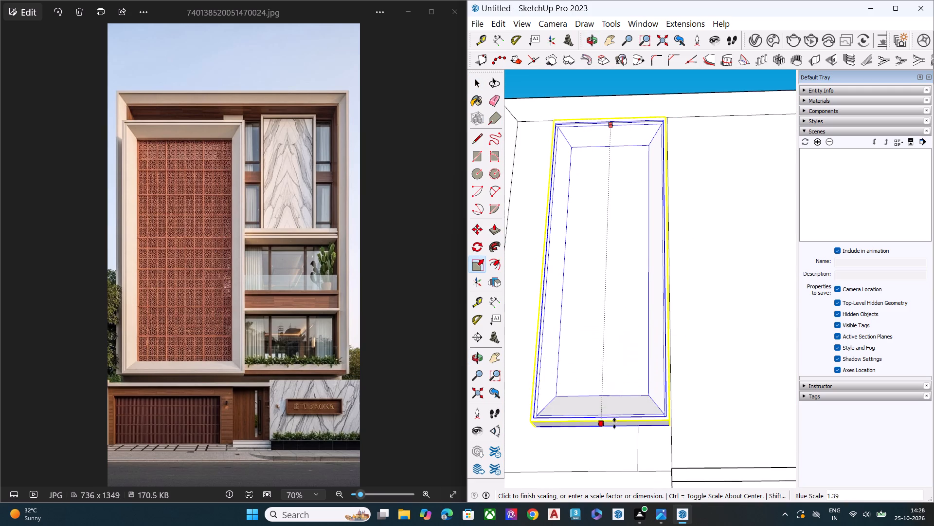
scroll(625, 424, down, 6)
click(627, 468)
Scale the framed panel's width along the red axis, stretching its left side out to the block's left border.
middle_drag(649, 345, 658, 380)
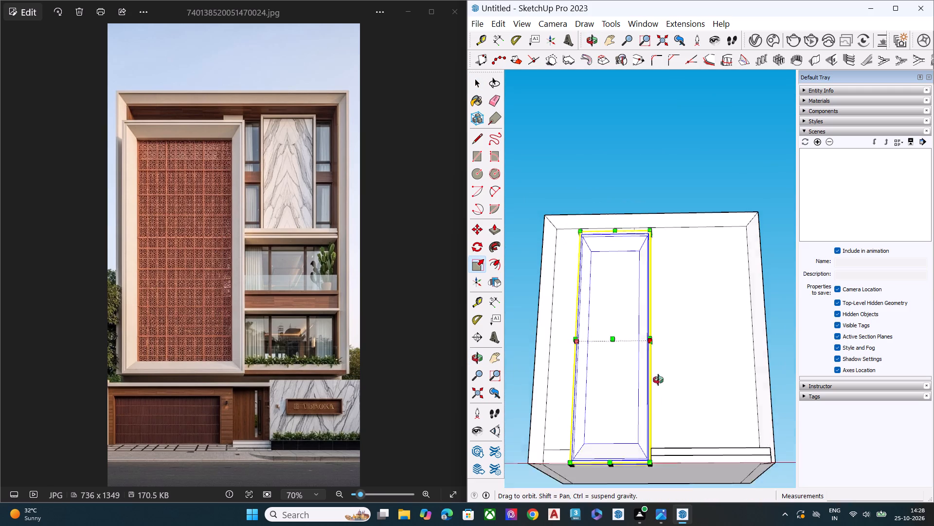
middle_drag(658, 380, 669, 413)
scroll(637, 301, down, 1)
scroll(638, 301, up, 1)
scroll(639, 301, down, 5)
scroll(660, 315, up, 1)
scroll(661, 316, down, 1)
middle_drag(614, 328, 656, 411)
scroll(651, 375, up, 5)
scroll(598, 320, down, 2)
scroll(598, 320, up, 4)
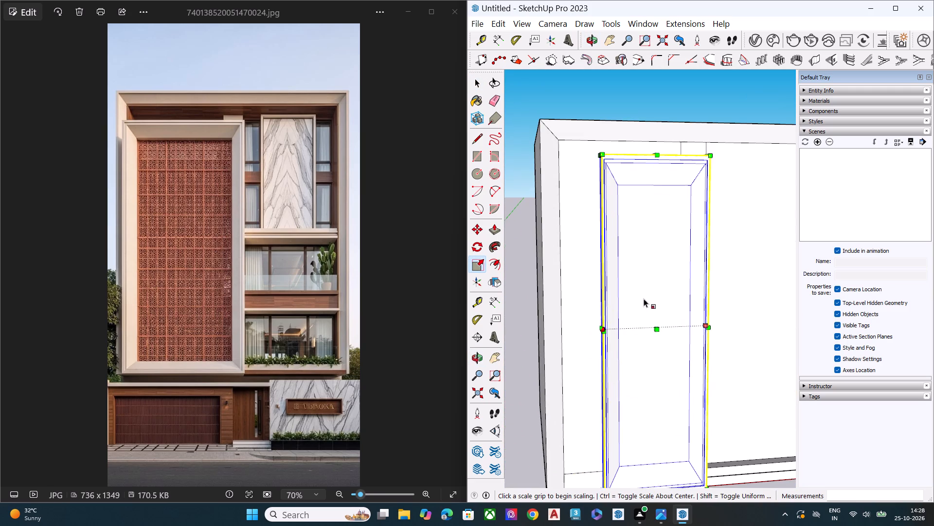
scroll(664, 299, down, 5)
middle_drag(631, 308, 749, 302)
scroll(649, 284, up, 6)
click(671, 333)
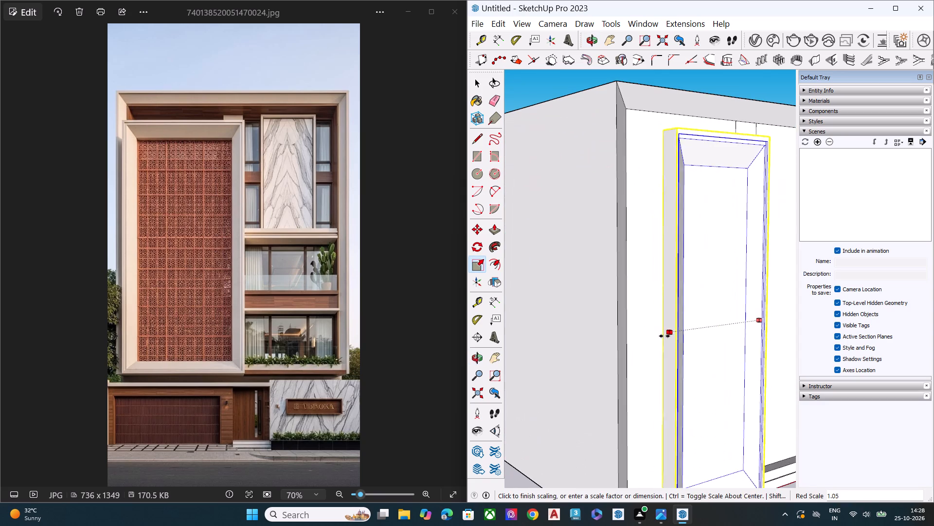
click(623, 342)
Scale the framed panel's left side slightly inward to about the inner edge of the block's left border, and deselect it.
middle_drag(675, 331, 665, 332)
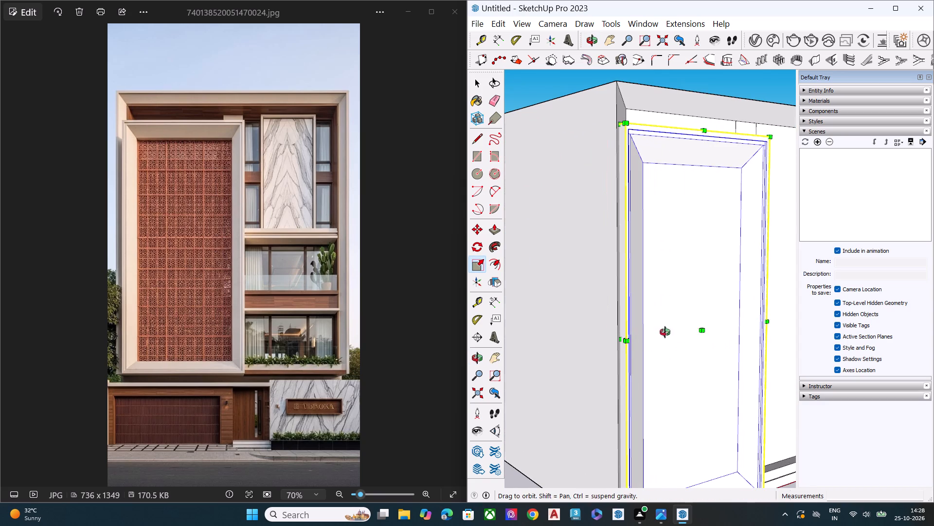
middle_drag(665, 332, 530, 337)
scroll(619, 315, down, 4)
scroll(620, 318, up, 1)
scroll(620, 318, down, 2)
middle_drag(582, 331, 616, 283)
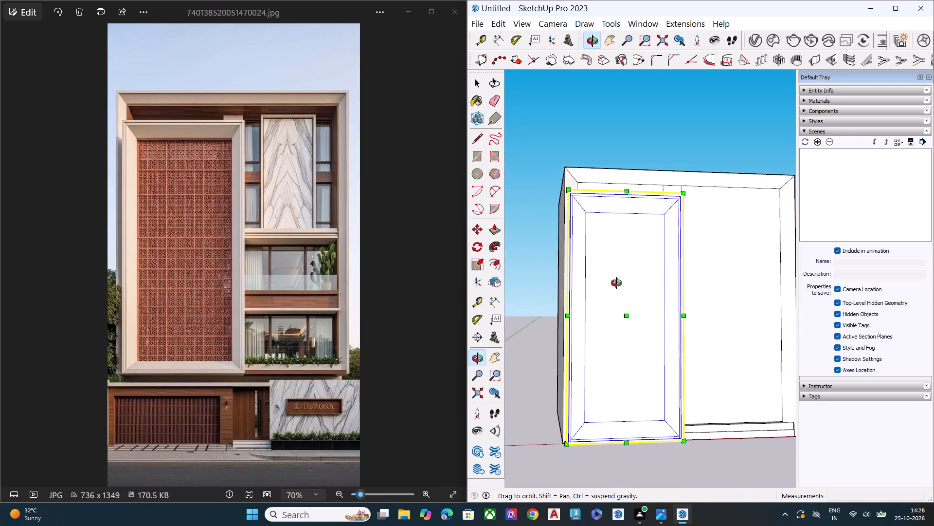
middle_drag(616, 283, 703, 282)
scroll(589, 298, up, 6)
click(616, 325)
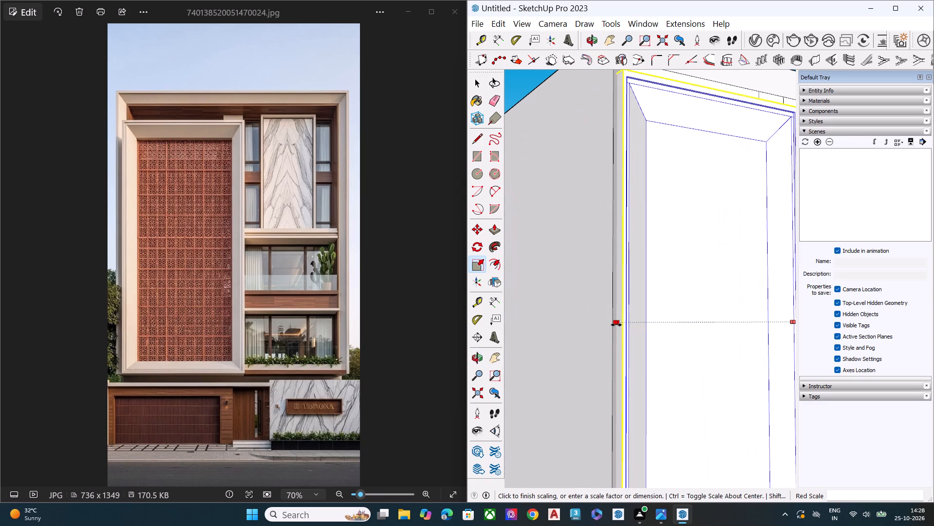
click(630, 320)
key(space)
scroll(517, 304, down, 1)
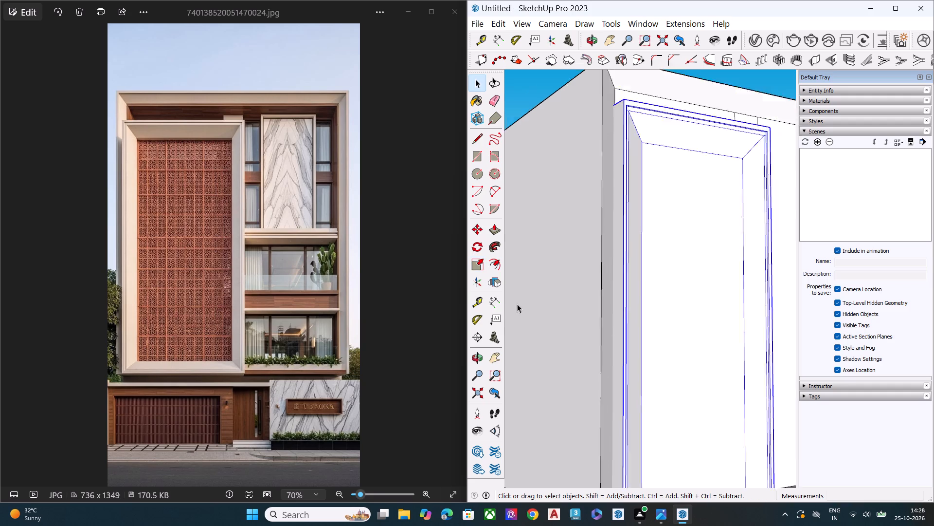
scroll(517, 304, down, 9)
click(749, 300)
middle_drag(724, 340, 585, 359)
middle_drag(621, 323, 623, 328)
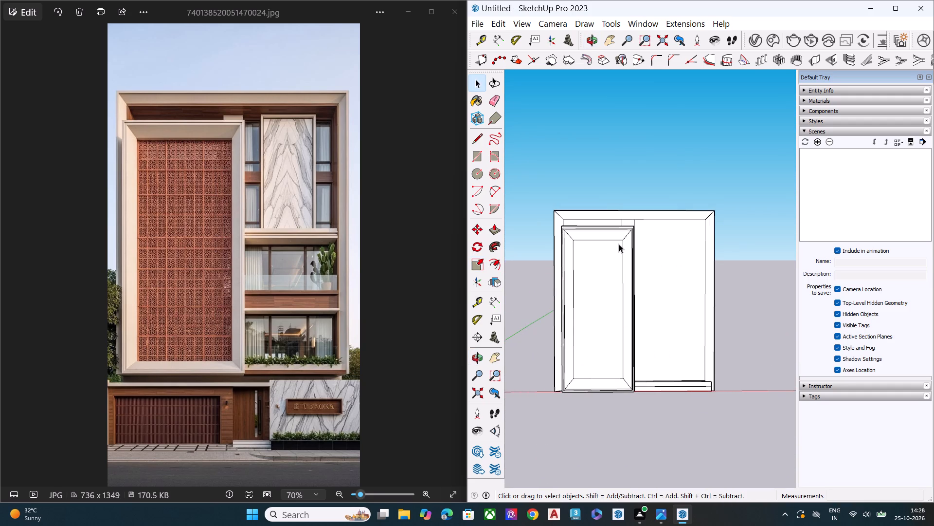
Scale the framed panel's height down from its top edge along the blue axis by a factor of about 0.96.
scroll(619, 244, up, 1)
scroll(619, 244, down, 1)
scroll(619, 244, up, 4)
double_click(609, 229)
click(601, 238)
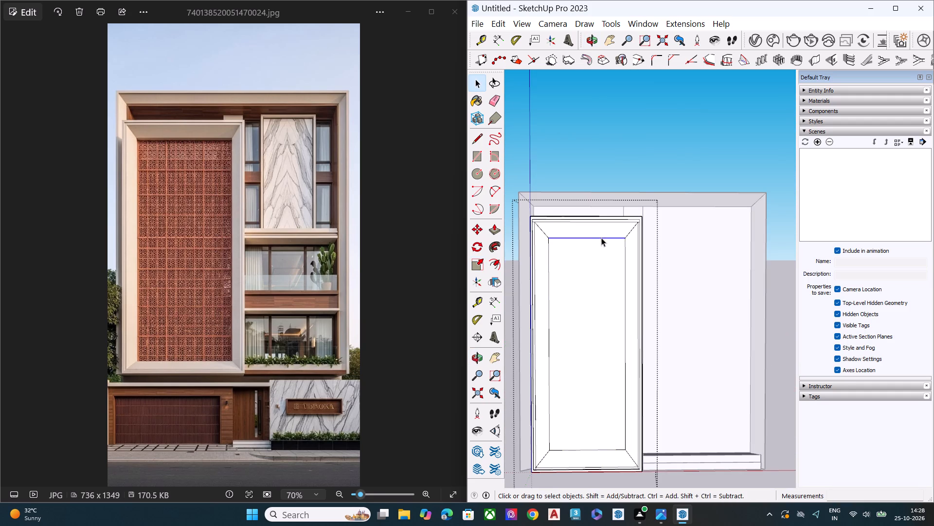
click(631, 167)
click(605, 224)
key(s)
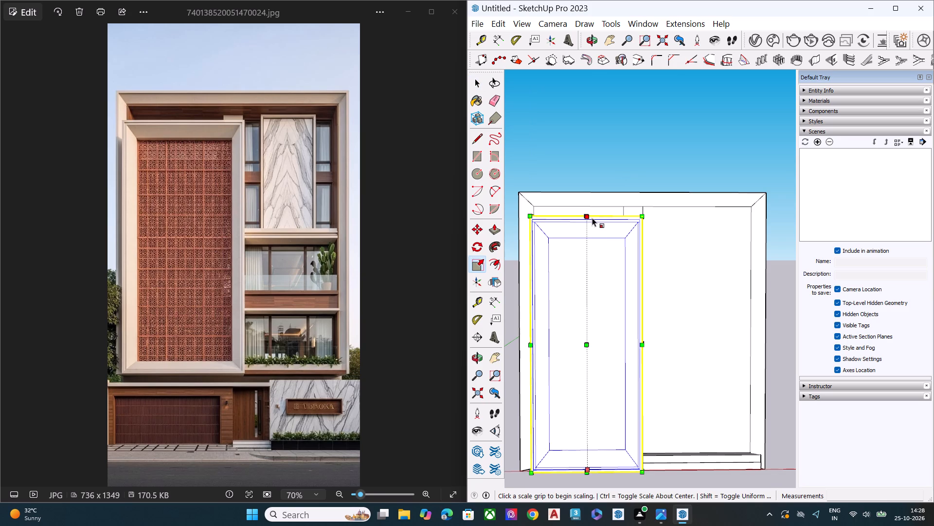
scroll(591, 228, down, 1)
middle_drag(591, 234, 586, 270)
scroll(589, 229, up, 6)
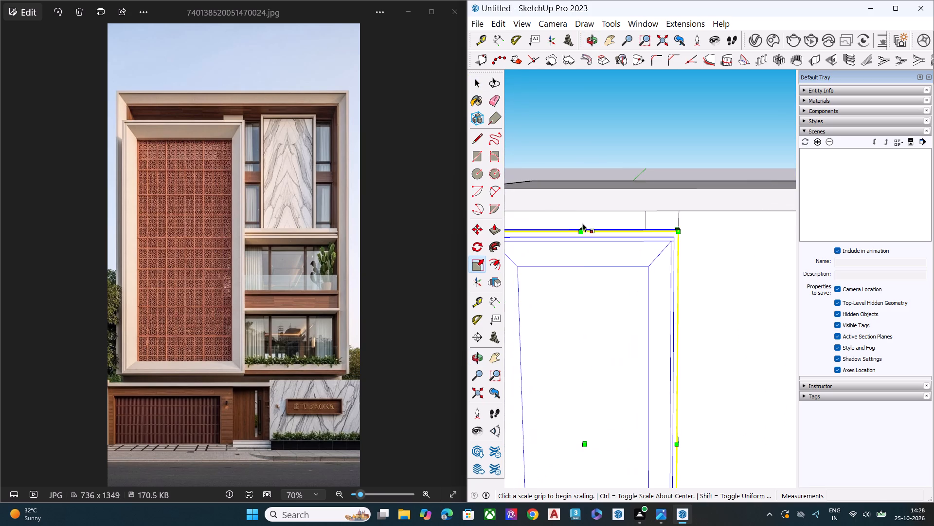
click(586, 226)
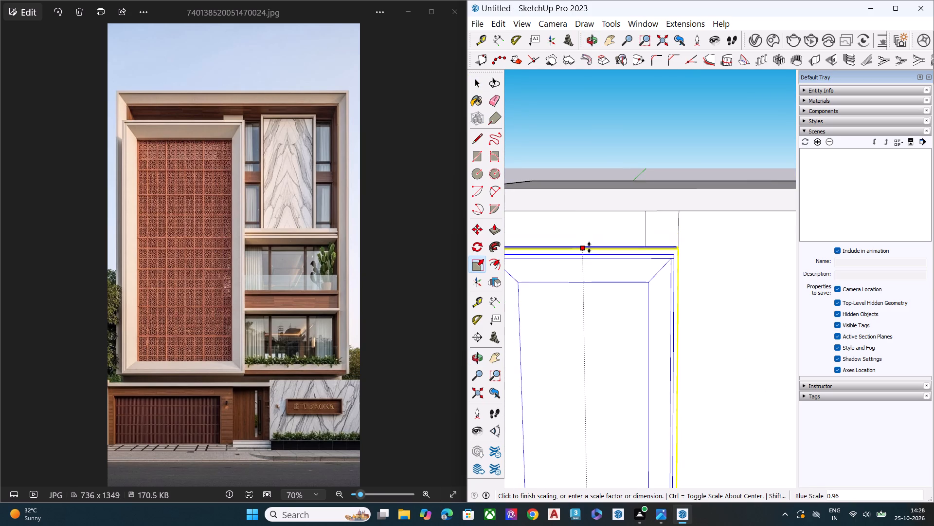
click(591, 244)
key(space)
Scale the framed panel's top edge slightly further down along the blue axis, widening the gap under the block's top border.
middle_drag(624, 247, 632, 190)
scroll(627, 195, down, 2)
scroll(619, 200, up, 2)
scroll(617, 202, down, 5)
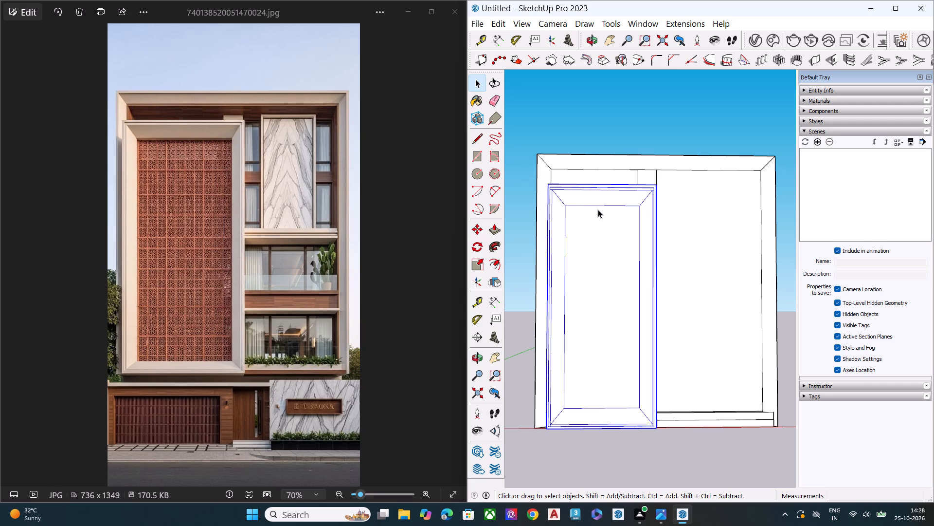
key(s)
scroll(607, 185, down, 1)
middle_drag(600, 200, 594, 213)
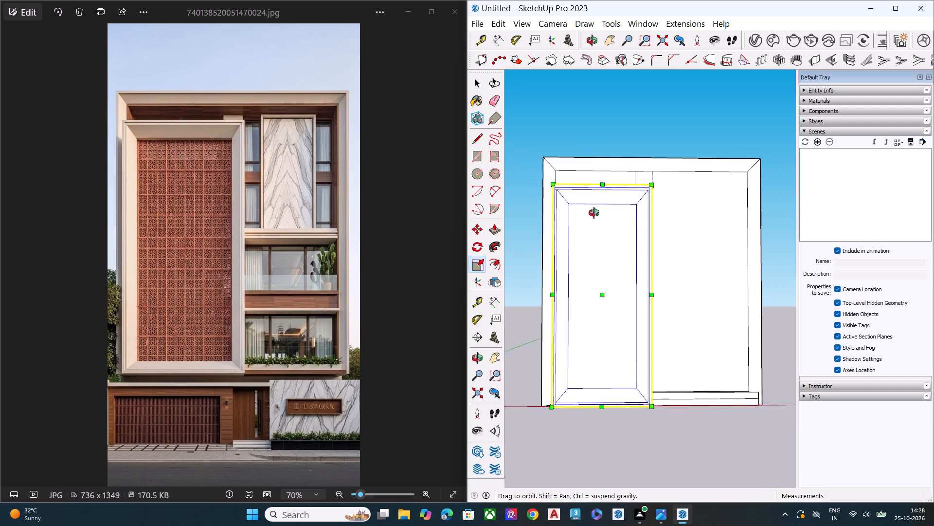
middle_drag(594, 213, 561, 262)
scroll(610, 197, up, 2)
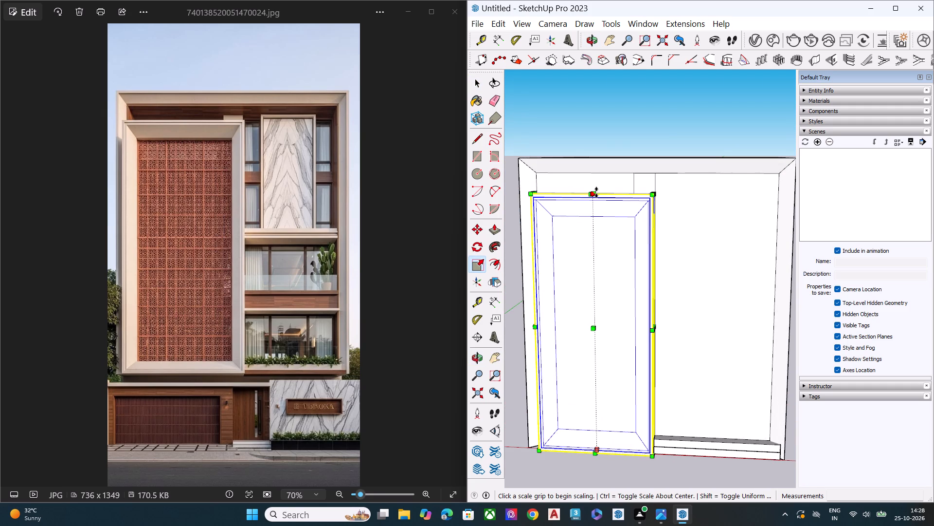
click(596, 192)
click(602, 203)
key(space)
Scale the framed panel slightly along the blue axis from its bottom face at the block's base.
middle_drag(600, 228, 633, 178)
scroll(600, 176, down, 1)
scroll(600, 176, up, 1)
scroll(600, 176, down, 4)
middle_drag(607, 221, 609, 198)
middle_drag(629, 263, 655, 209)
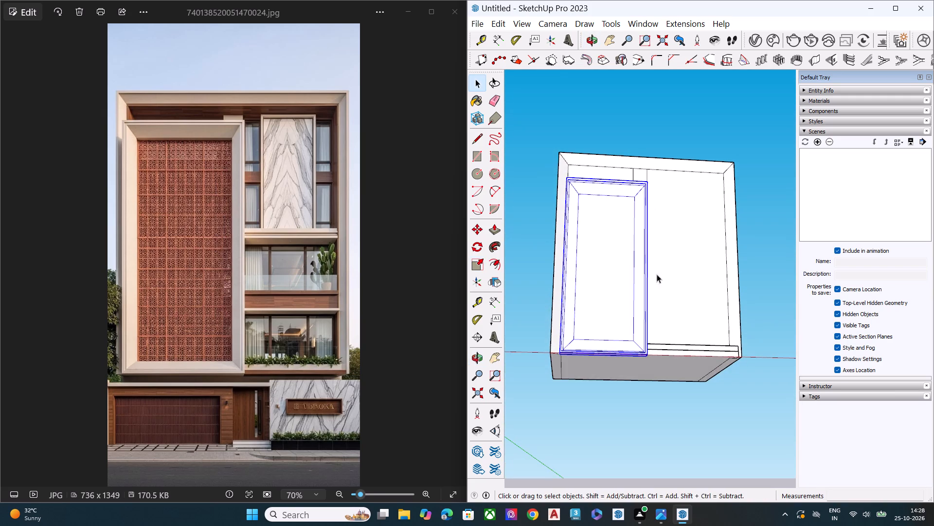
middle_drag(653, 307, 679, 260)
scroll(665, 330, up, 1)
middle_drag(664, 327, 492, 236)
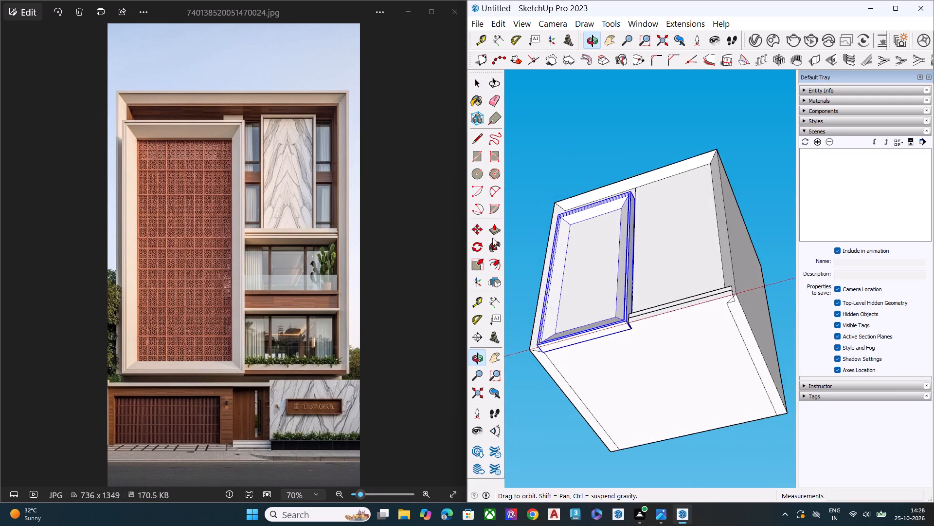
middle_drag(645, 326, 594, 363)
scroll(630, 339, up, 5)
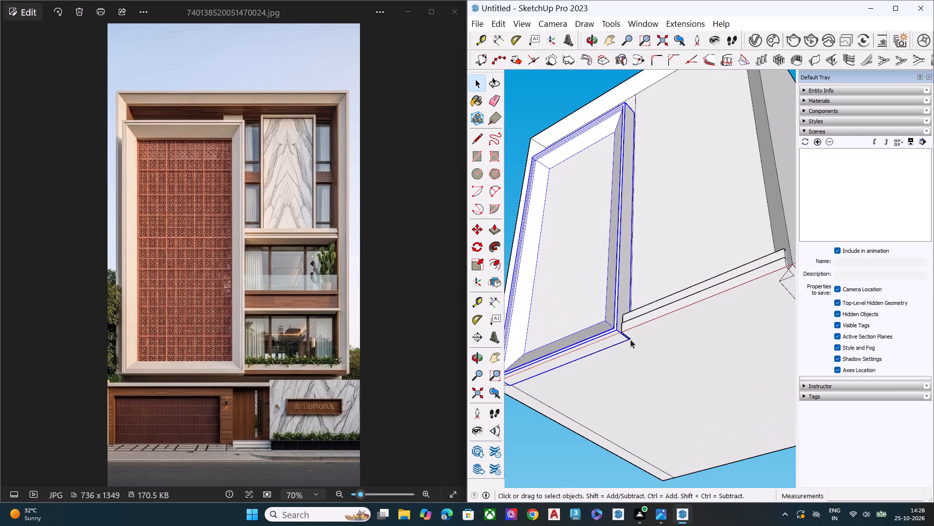
key(s)
click(557, 360)
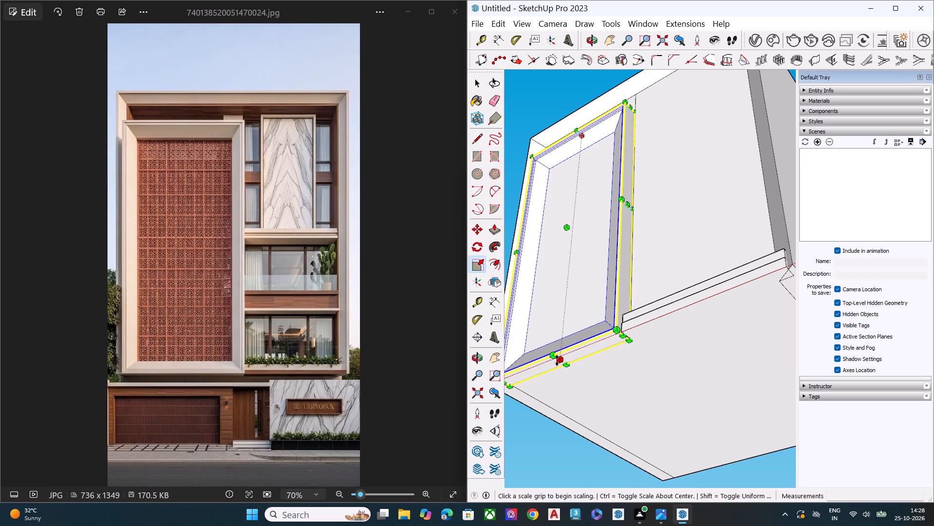
click(557, 366)
key(space)
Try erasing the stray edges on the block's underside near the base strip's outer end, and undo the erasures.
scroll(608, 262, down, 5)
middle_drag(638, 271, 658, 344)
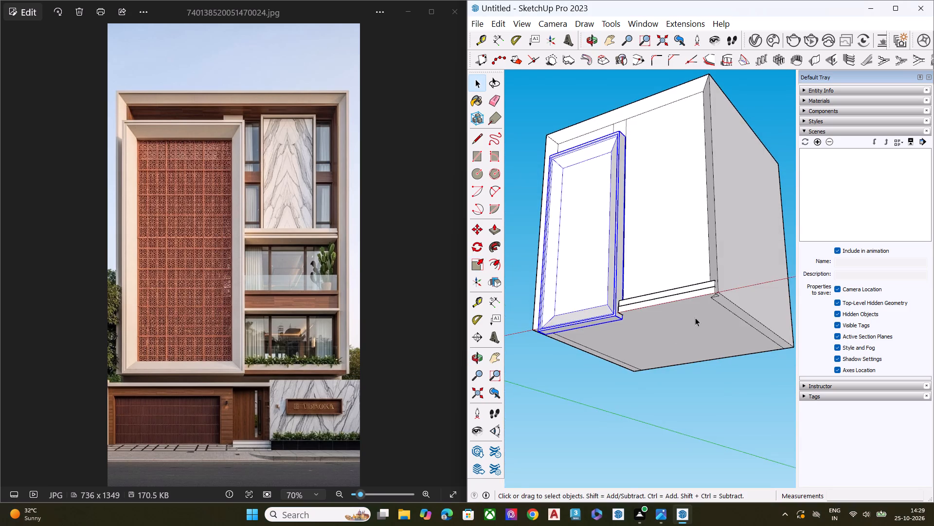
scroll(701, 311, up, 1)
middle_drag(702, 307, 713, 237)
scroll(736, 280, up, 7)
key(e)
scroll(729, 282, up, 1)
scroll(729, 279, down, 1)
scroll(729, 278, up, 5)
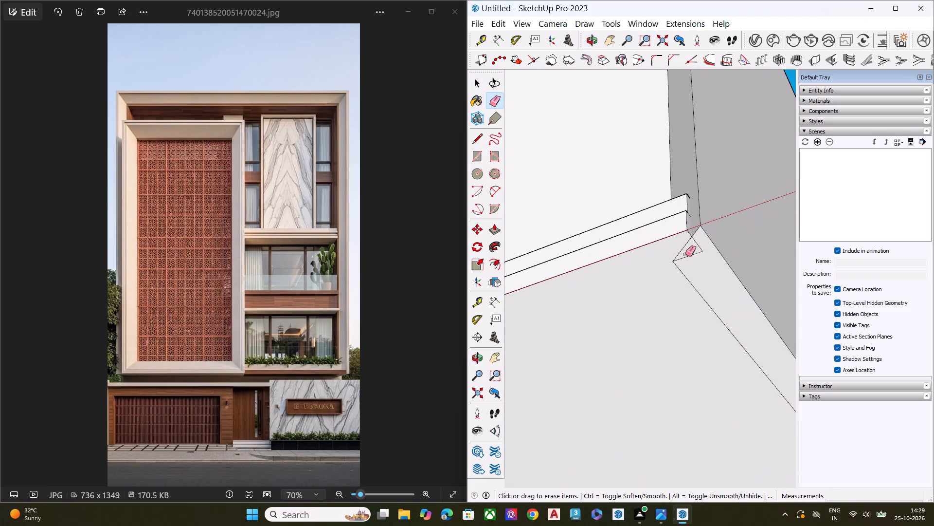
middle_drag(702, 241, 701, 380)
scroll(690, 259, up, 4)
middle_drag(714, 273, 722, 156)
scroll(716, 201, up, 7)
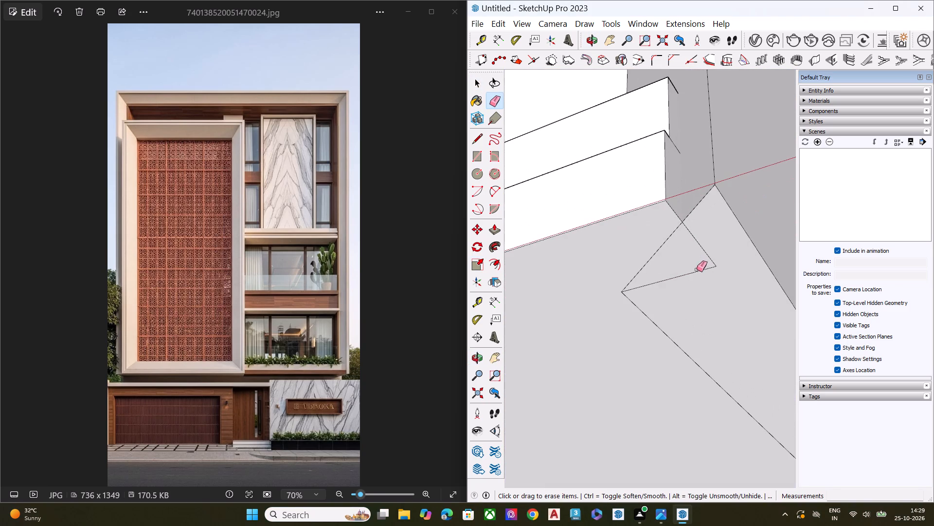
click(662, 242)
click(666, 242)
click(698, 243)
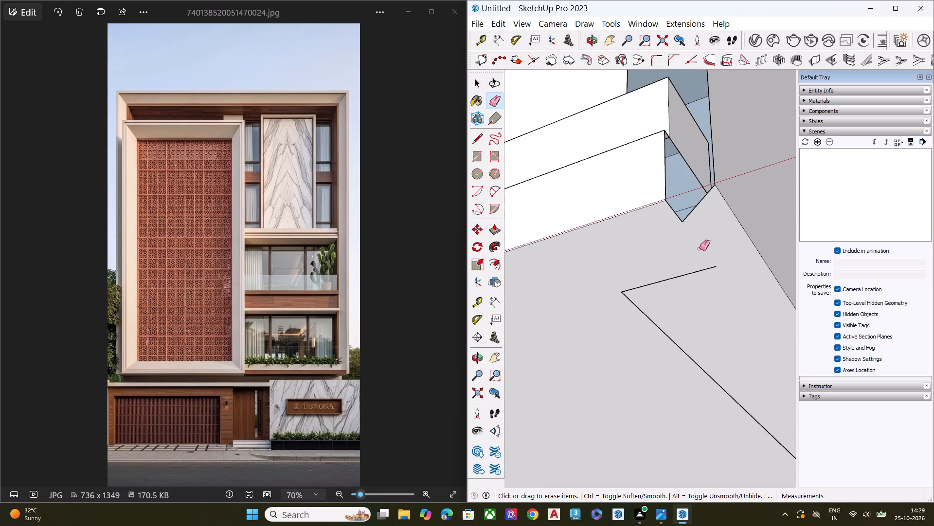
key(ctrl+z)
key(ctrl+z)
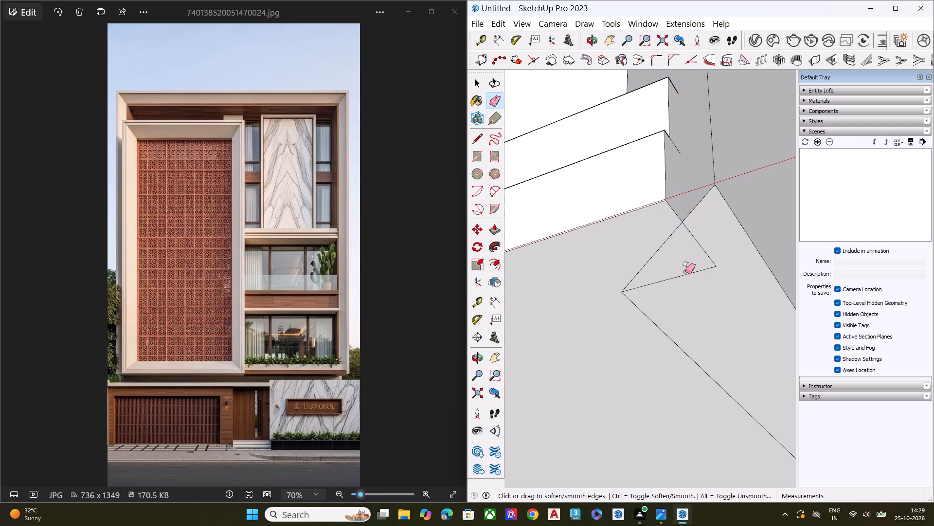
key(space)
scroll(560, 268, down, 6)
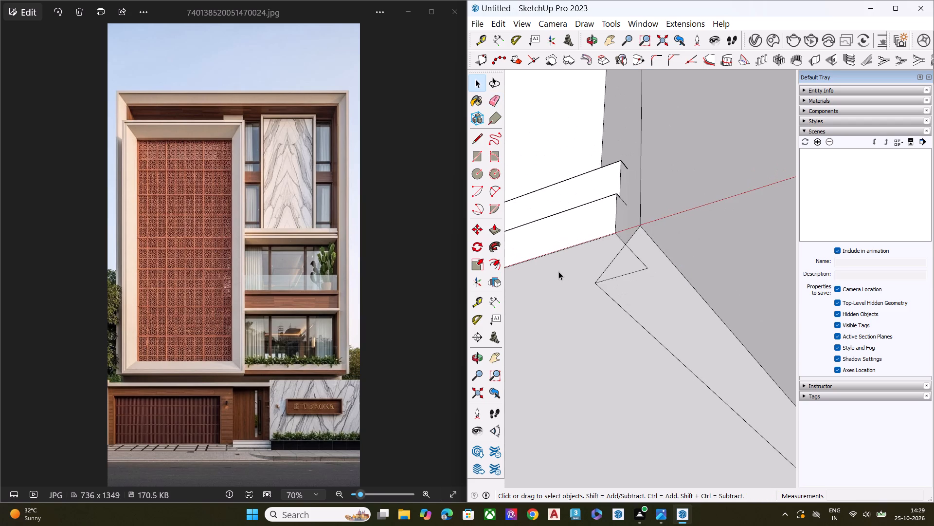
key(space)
Deselect the framed panel and examine its fit against the block from the front, side and underneath.
scroll(796, 179, down, 3)
scroll(729, 167, up, 2)
scroll(718, 169, down, 6)
scroll(624, 233, up, 1)
scroll(624, 234, down, 2)
scroll(620, 244, up, 2)
scroll(620, 244, down, 7)
middle_drag(665, 153, 699, 287)
scroll(641, 244, down, 4)
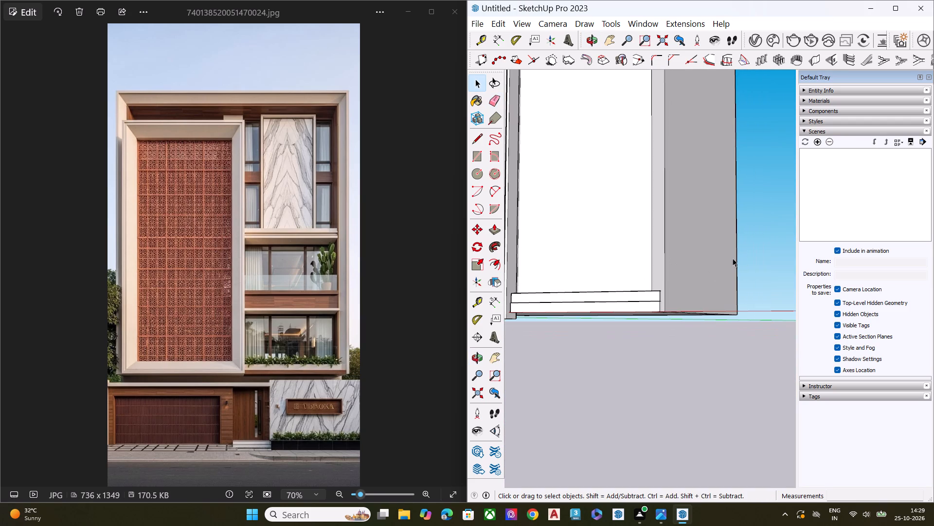
click(770, 255)
key(space)
scroll(720, 256, down, 8)
middle_drag(653, 214, 674, 326)
scroll(573, 159, up, 8)
middle_drag(603, 229, 772, 177)
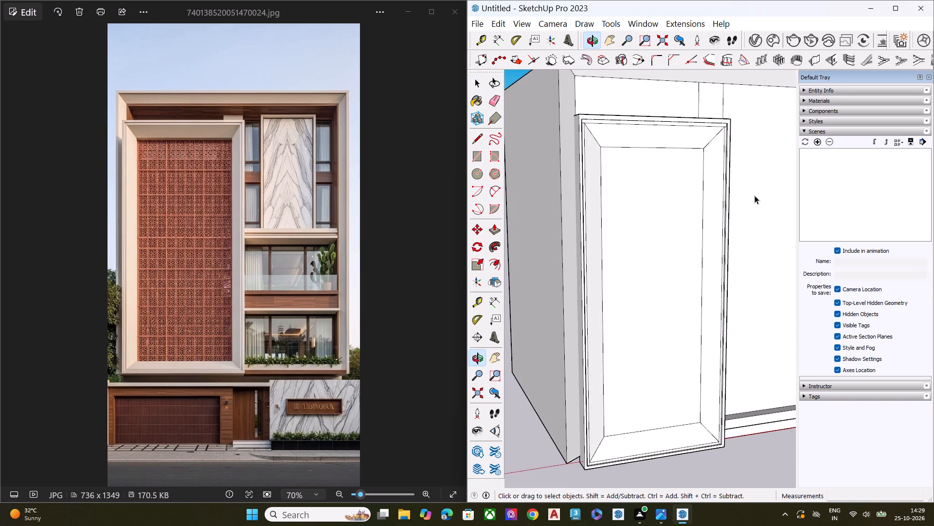
middle_drag(643, 199, 699, 196)
scroll(626, 126, up, 6)
scroll(551, 170, down, 13)
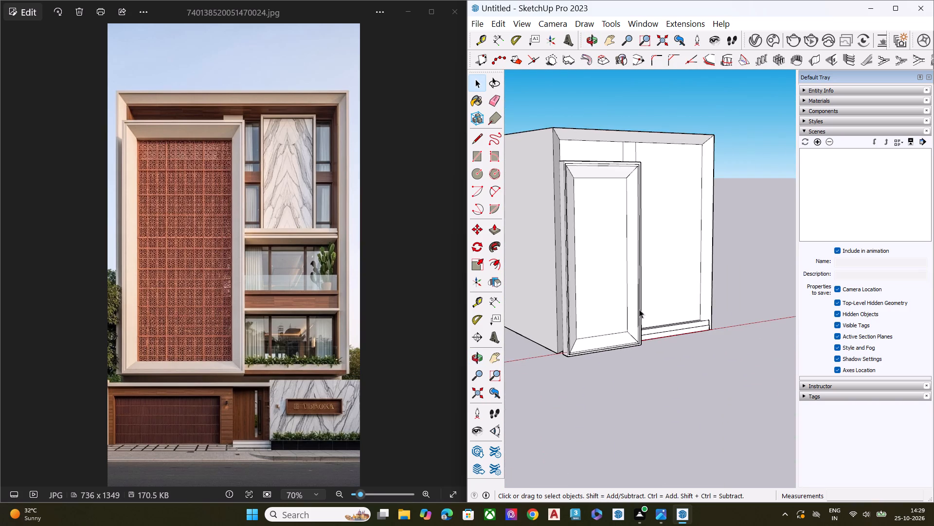
middle_drag(645, 306, 648, 167)
middle_drag(658, 262, 631, 185)
middle_drag(663, 305, 491, 260)
middle_drag(696, 297, 554, 326)
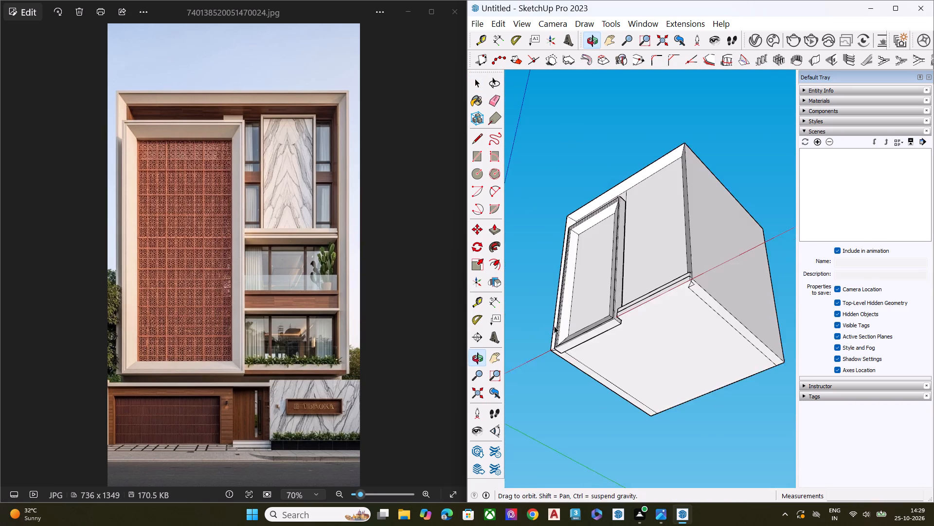
middle_drag(554, 326, 555, 326)
Push the large face beside the framed panel about 5' 3/4" into the block with Push/Pull, and deselect it.
middle_drag(639, 189, 675, 397)
scroll(626, 125, up, 6)
middle_drag(625, 205, 705, 215)
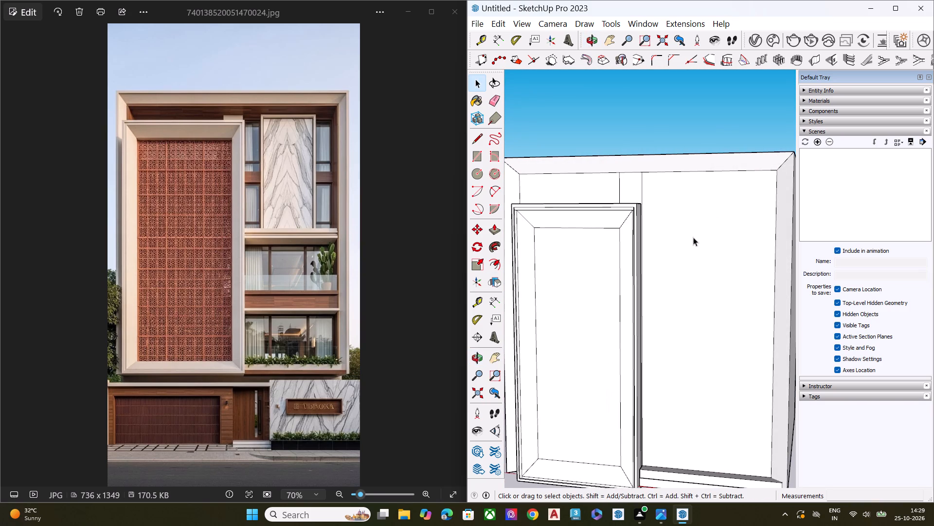
click(693, 239)
key(p)
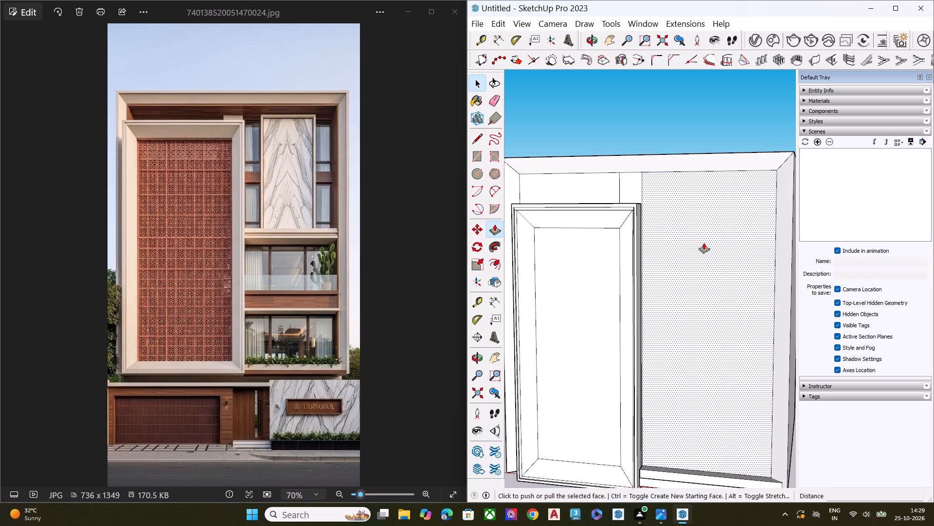
click(704, 243)
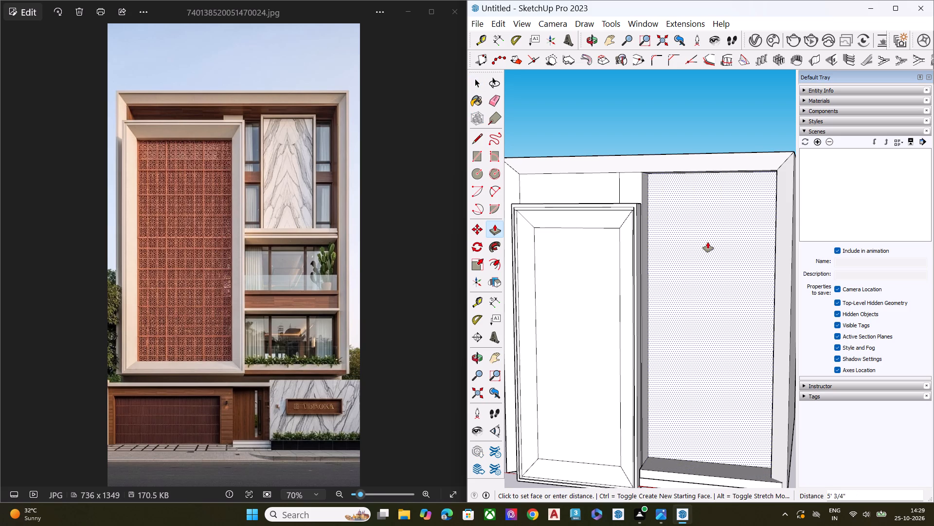
click(708, 242)
key(space)
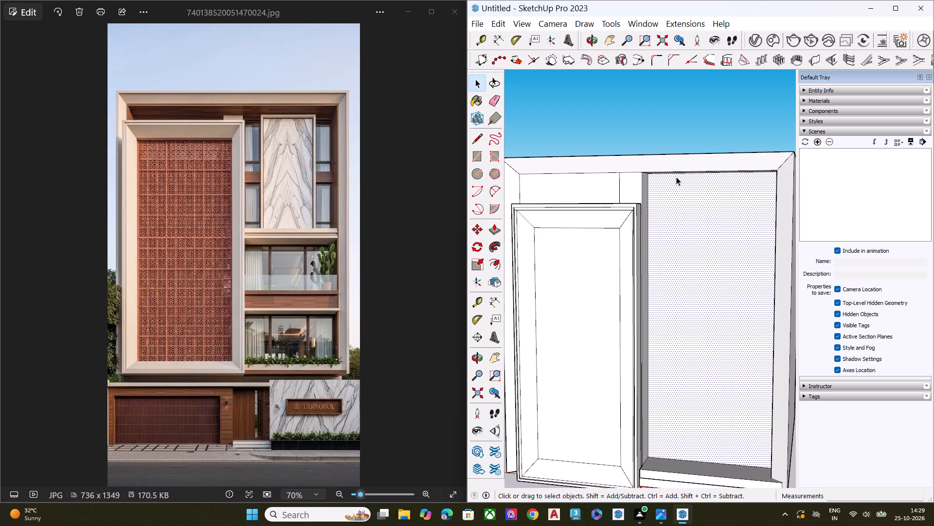
click(674, 131)
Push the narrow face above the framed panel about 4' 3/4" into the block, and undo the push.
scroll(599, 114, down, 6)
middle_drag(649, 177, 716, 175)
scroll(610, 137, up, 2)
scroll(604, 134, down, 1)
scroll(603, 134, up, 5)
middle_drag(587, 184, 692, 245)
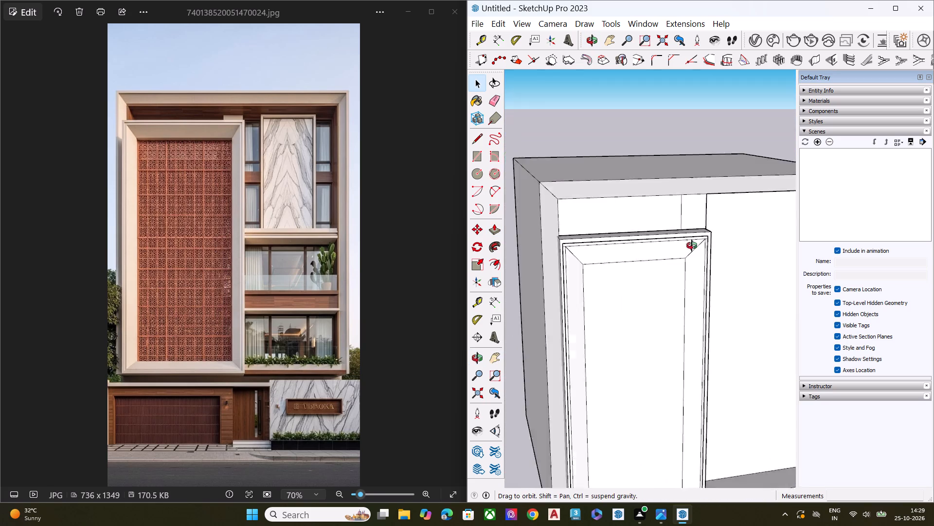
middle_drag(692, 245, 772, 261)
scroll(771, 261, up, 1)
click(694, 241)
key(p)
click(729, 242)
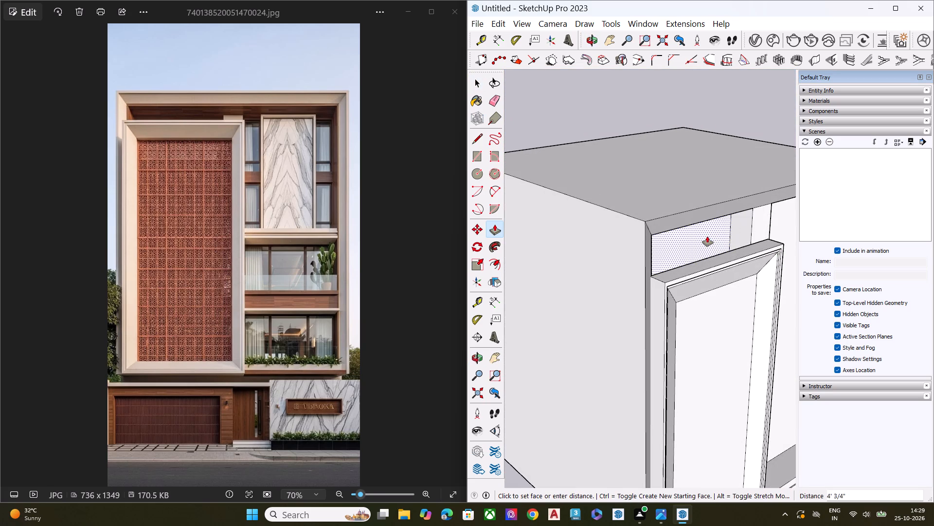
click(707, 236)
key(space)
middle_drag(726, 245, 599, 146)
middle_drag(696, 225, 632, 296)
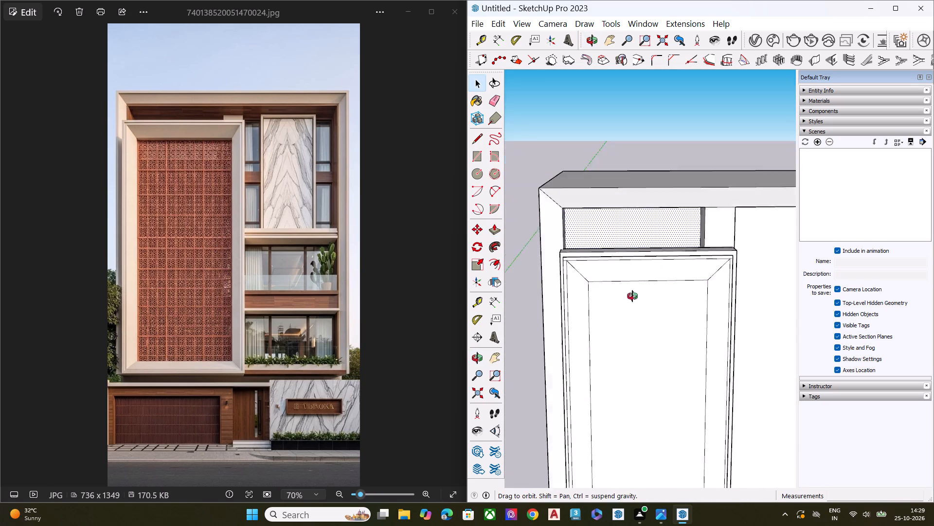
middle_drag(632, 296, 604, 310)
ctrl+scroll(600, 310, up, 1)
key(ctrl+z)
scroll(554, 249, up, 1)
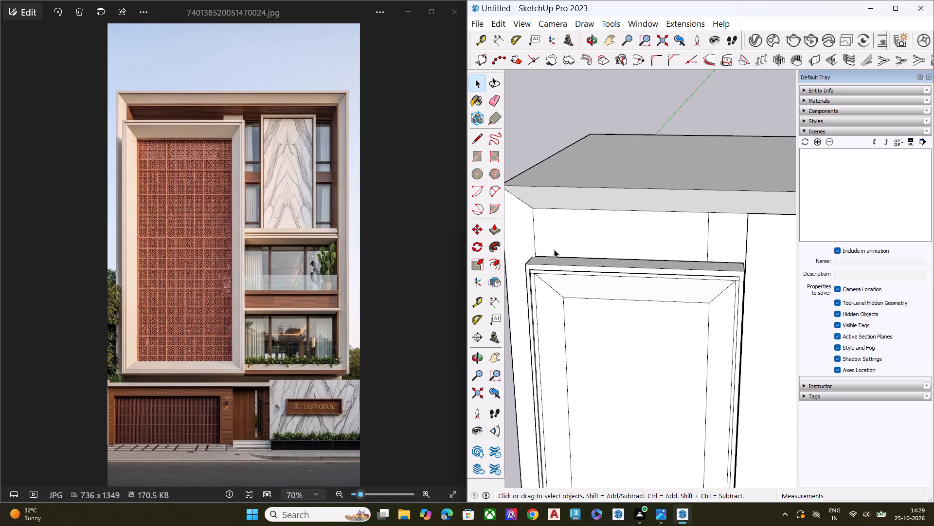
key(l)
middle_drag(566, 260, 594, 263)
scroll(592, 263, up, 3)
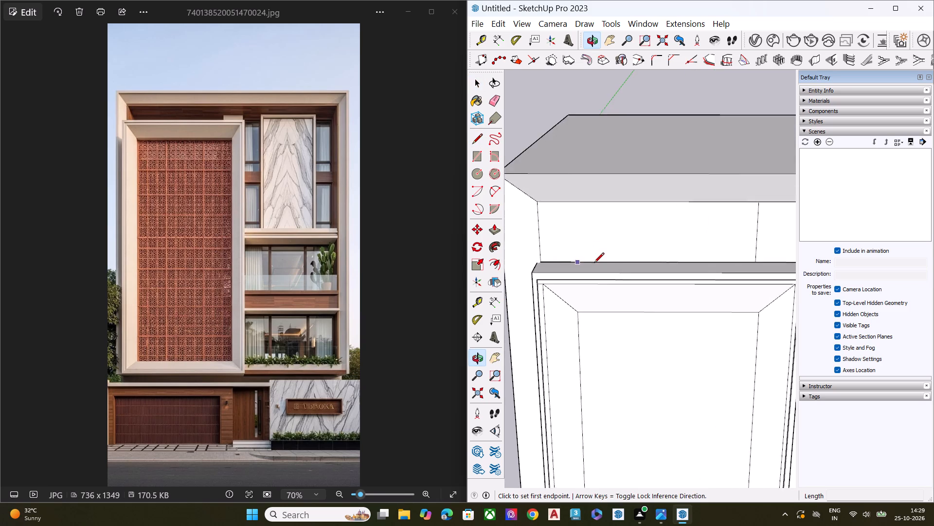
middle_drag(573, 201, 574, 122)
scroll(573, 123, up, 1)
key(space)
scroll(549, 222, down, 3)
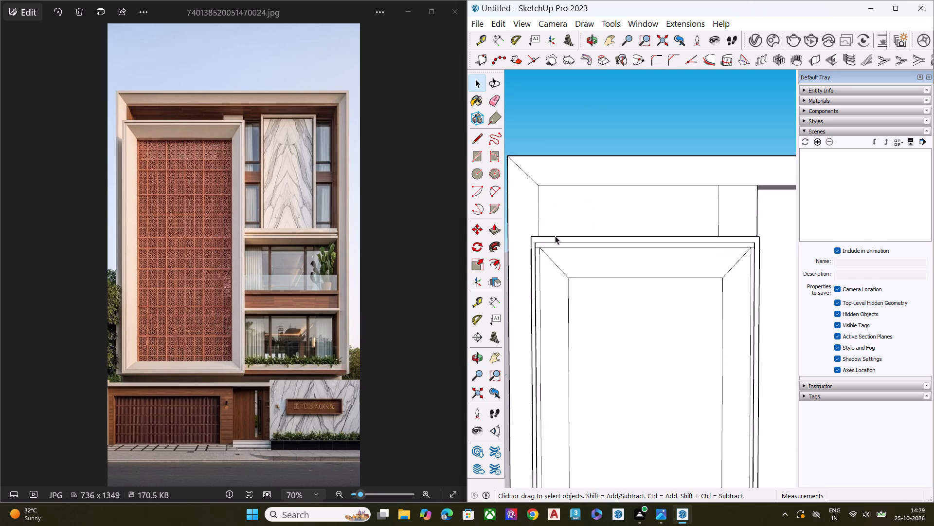
Move the framed panel about 11 9/16" along the red axis across the front of the block.
scroll(555, 236, down, 2)
click(569, 287)
scroll(608, 209, down, 6)
middle_drag(626, 275, 611, 239)
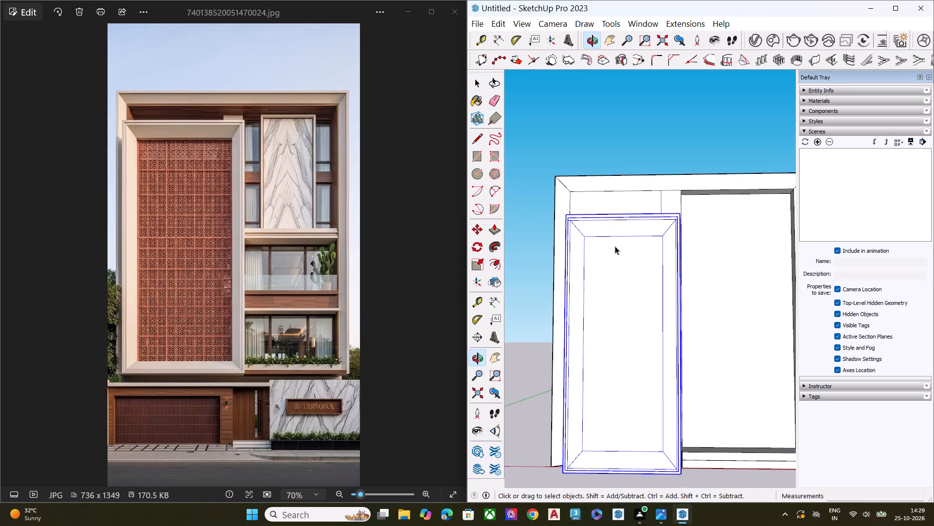
key(m)
click(634, 288)
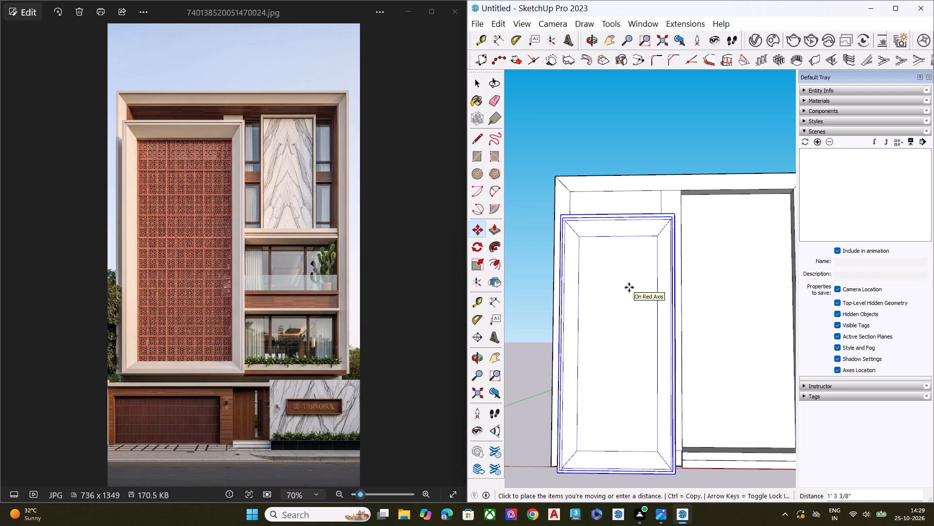
middle_drag(629, 287, 647, 289)
scroll(644, 289, down, 5)
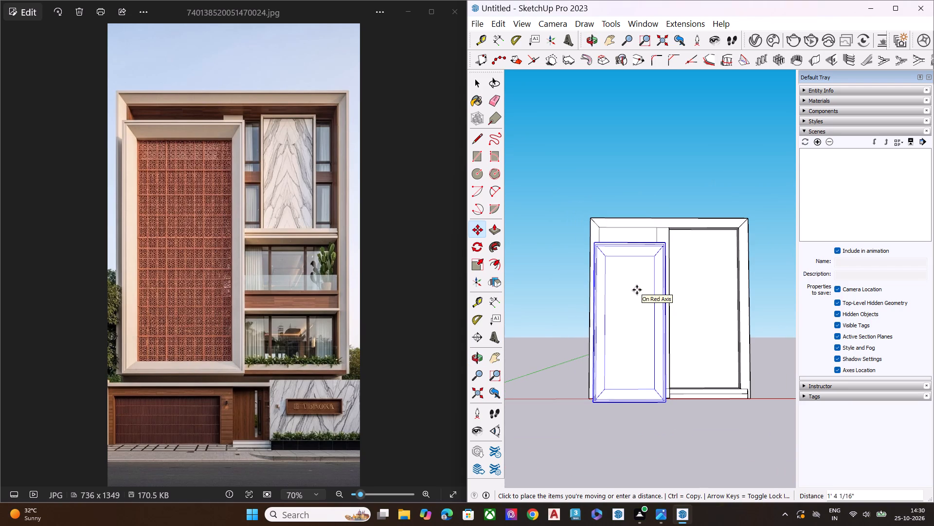
click(638, 290)
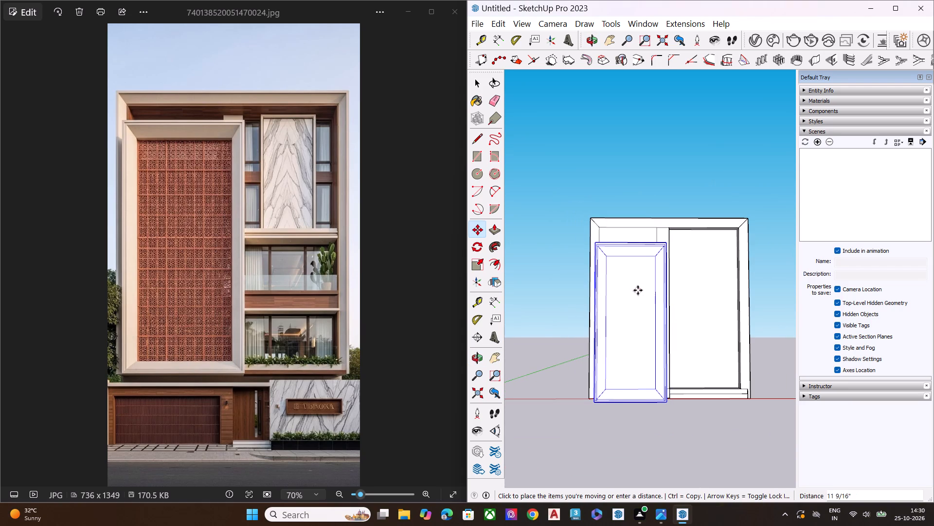
key(space)
Widen the framed panel along the red axis with Scale by about 1.04, extending its side toward the large recess.
middle_drag(643, 331, 646, 312)
scroll(678, 245, up, 5)
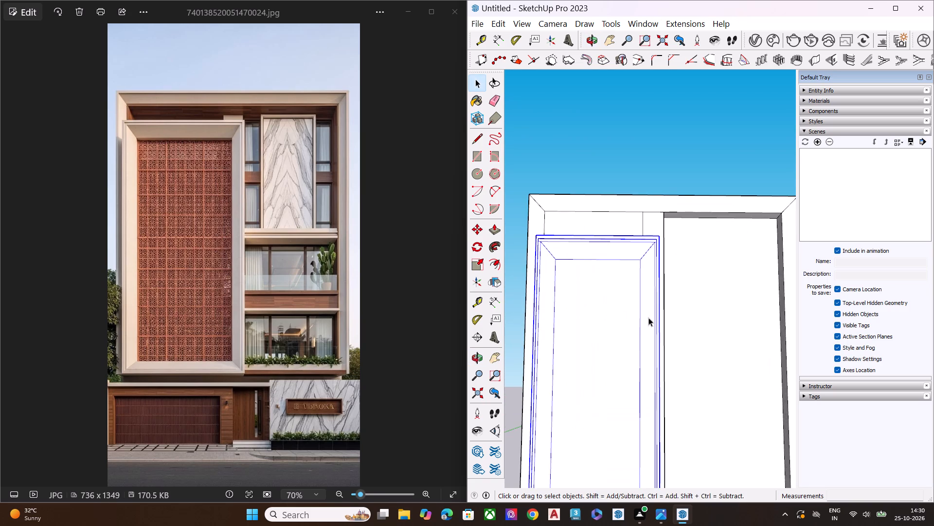
scroll(569, 282, down, 8)
key(s)
scroll(606, 337, up, 9)
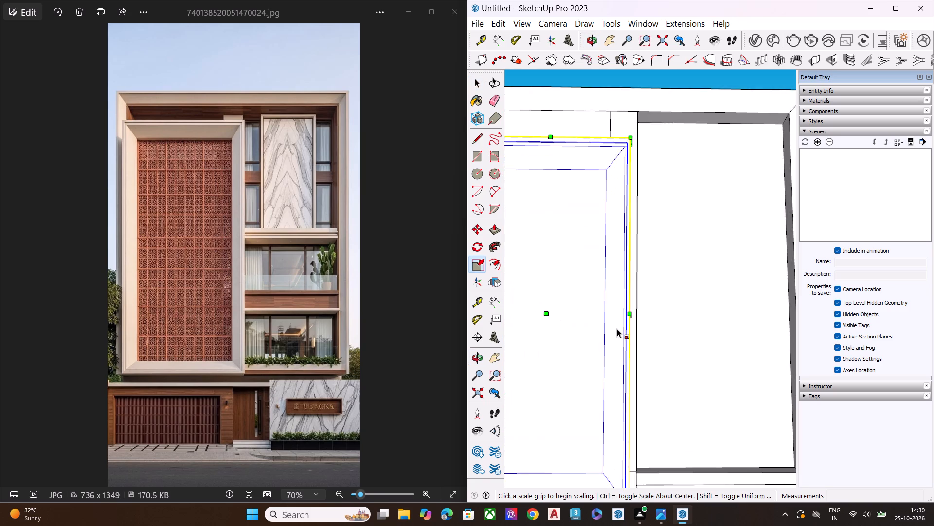
middle_drag(616, 329, 576, 411)
scroll(586, 405, up, 4)
click(612, 330)
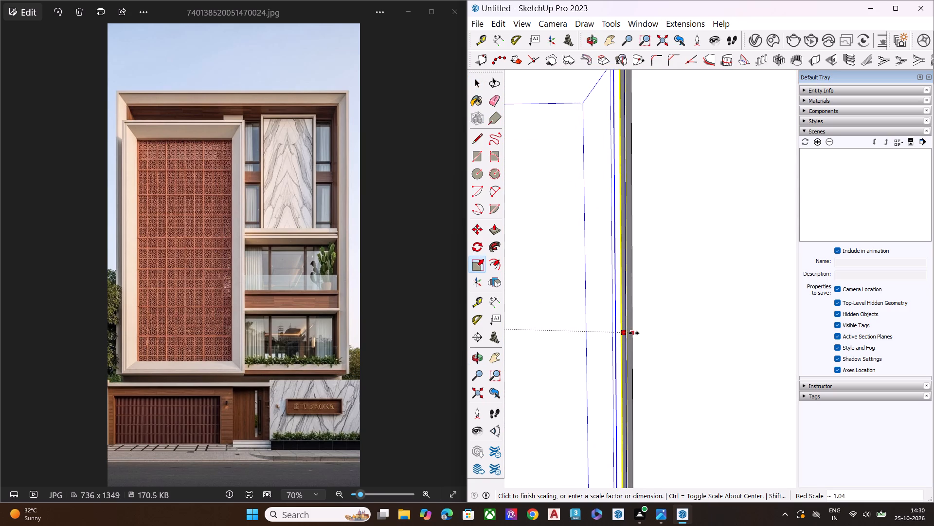
click(635, 333)
scroll(639, 332, up, 1)
scroll(641, 334, down, 1)
scroll(642, 334, up, 1)
scroll(642, 334, down, 10)
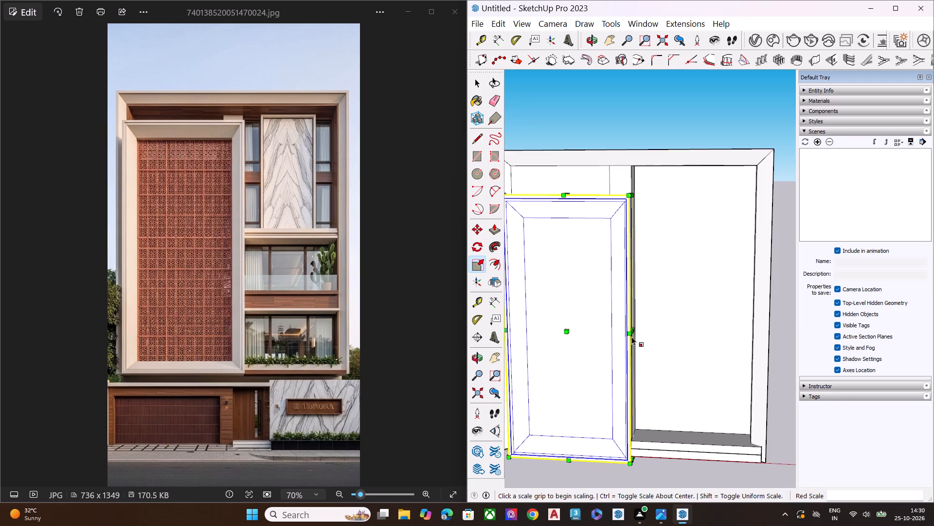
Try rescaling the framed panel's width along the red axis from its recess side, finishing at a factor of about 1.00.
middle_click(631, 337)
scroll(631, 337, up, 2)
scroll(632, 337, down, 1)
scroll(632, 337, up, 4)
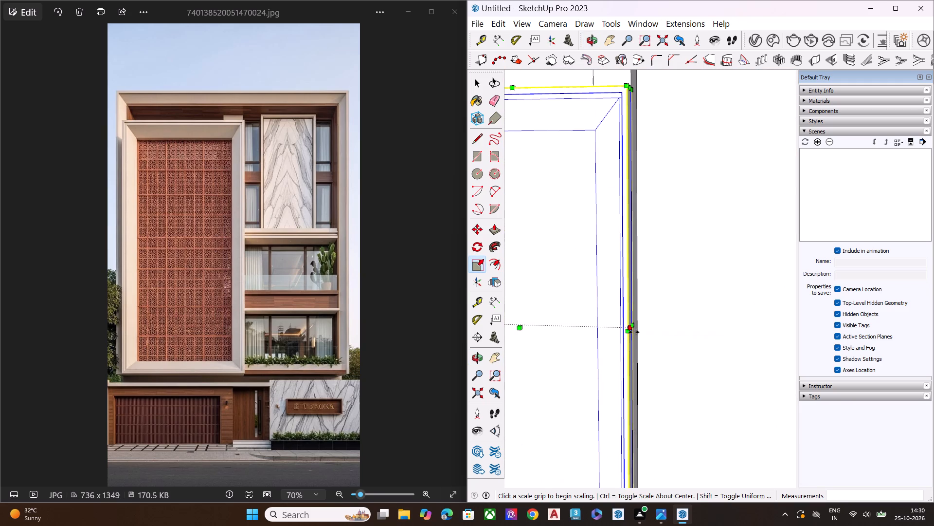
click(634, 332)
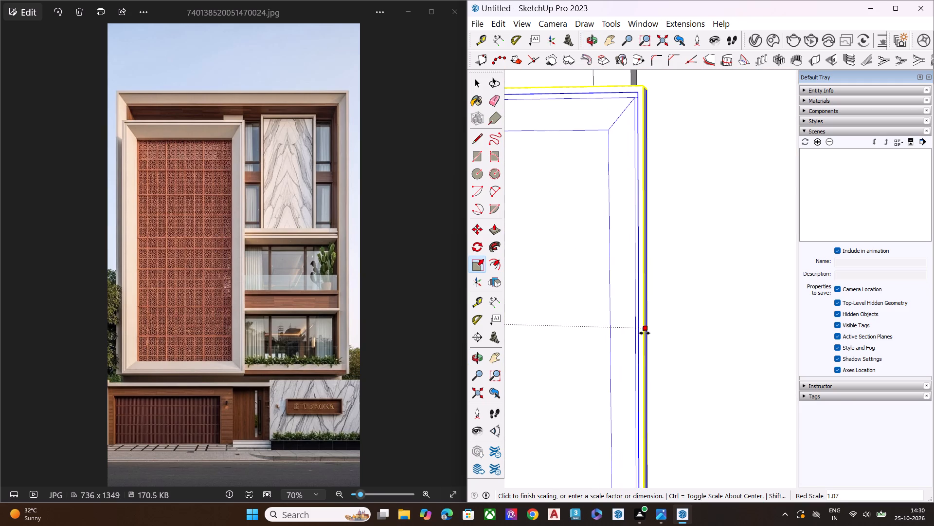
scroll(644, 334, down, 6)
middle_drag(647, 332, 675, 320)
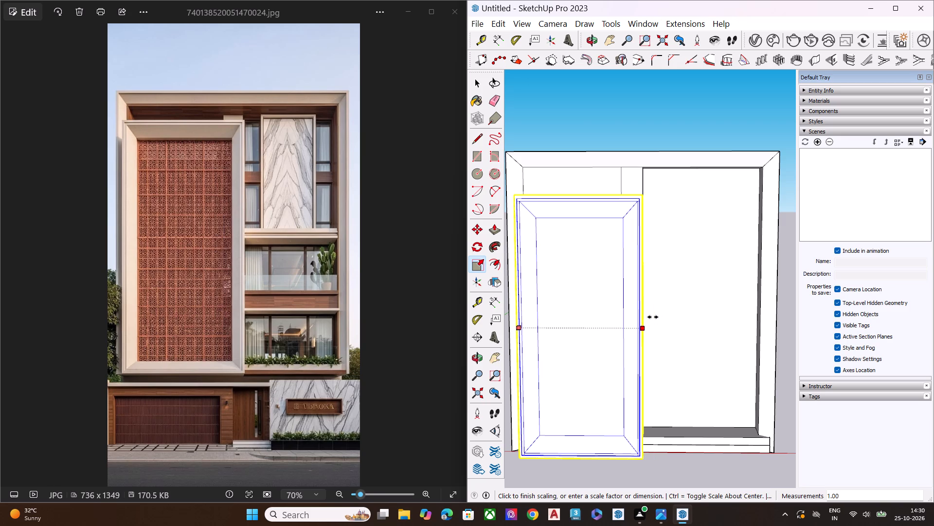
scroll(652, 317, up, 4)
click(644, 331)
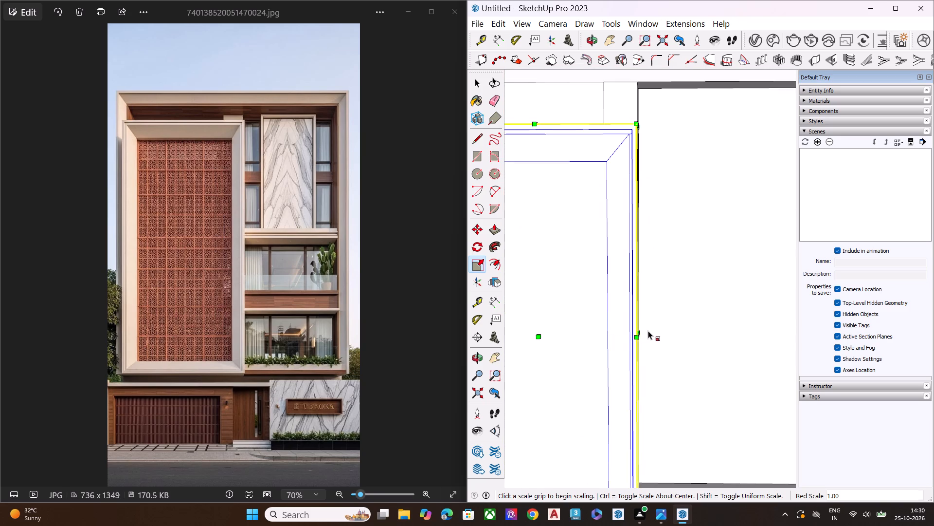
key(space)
Scale the framed panel's width along the red axis by about 1.10 so its side overlaps the large recess.
middle_drag(635, 334, 567, 342)
scroll(621, 307, down, 6)
middle_drag(603, 331, 602, 357)
scroll(602, 357, up, 5)
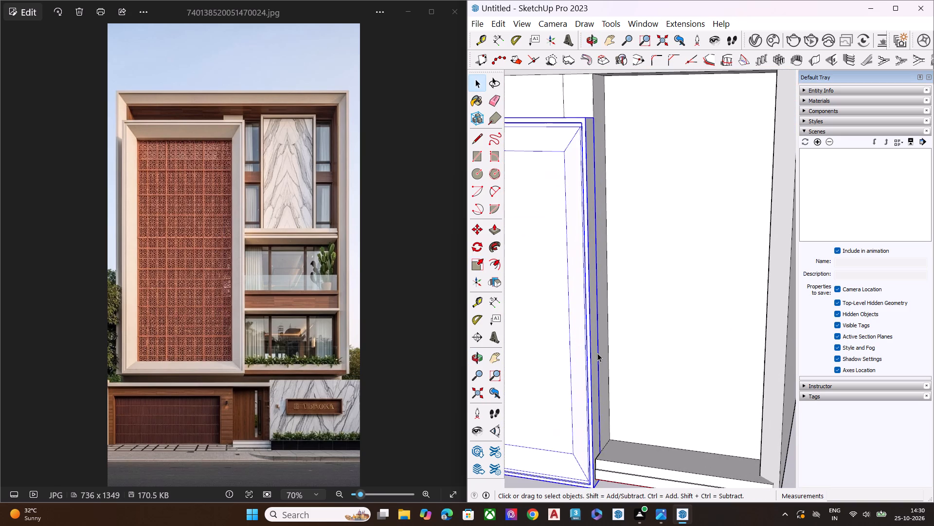
key(s)
click(595, 316)
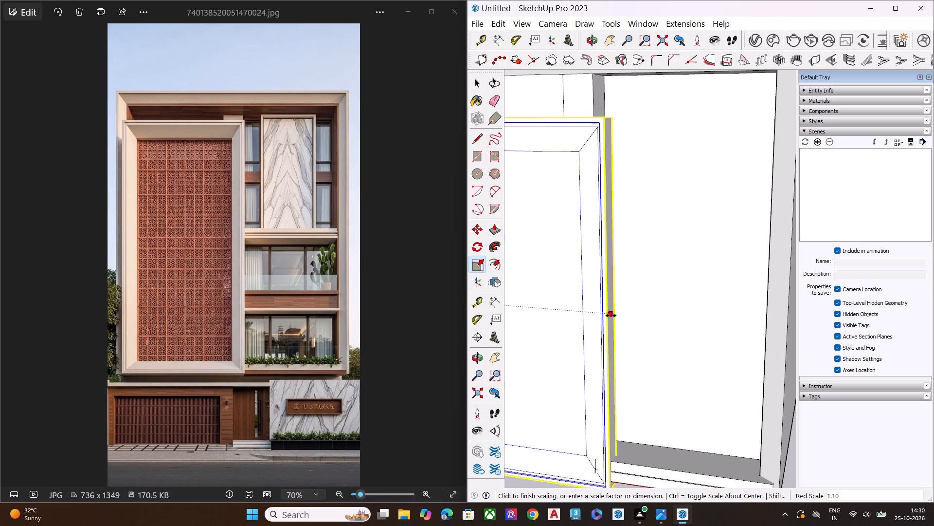
click(611, 316)
key(space)
Pull the large recess's side face above the framed panel about 1' 5 13/16" toward the recess with Push/Pull.
scroll(637, 304, down, 10)
middle_drag(697, 302, 774, 245)
scroll(626, 184, up, 7)
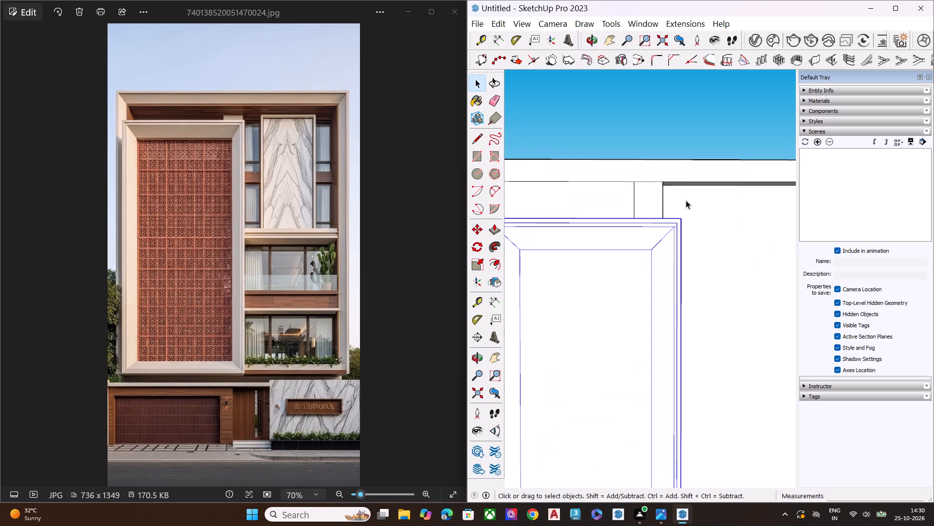
scroll(687, 200, up, 1)
middle_drag(687, 200, 565, 208)
scroll(601, 202, up, 7)
click(621, 205)
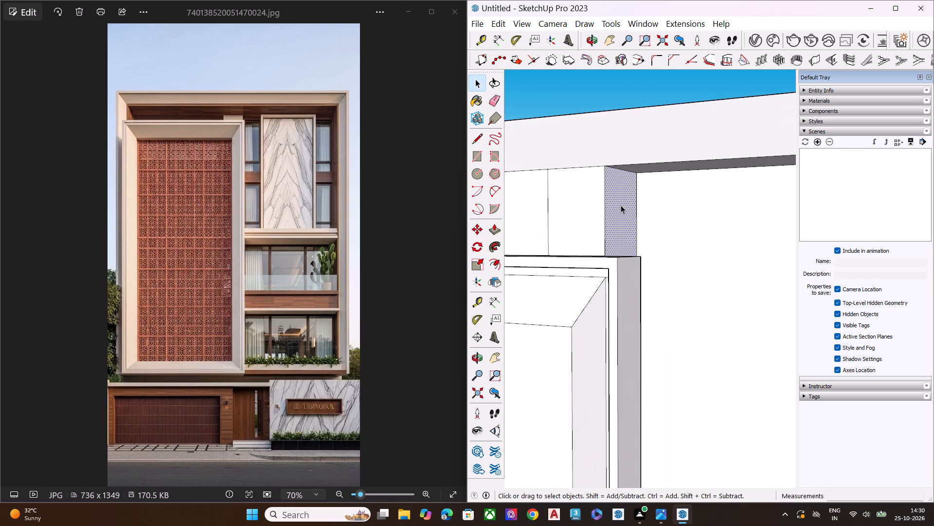
key(p)
click(621, 205)
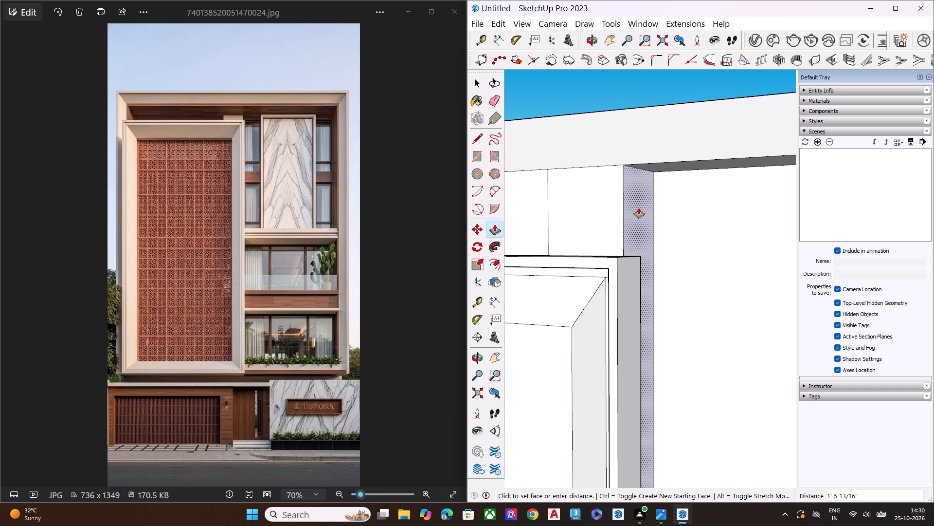
click(641, 208)
key(space)
Adjust the same side face slightly with Push/Pull near the framed panel's outer edge, and deselect it.
middle_drag(687, 233, 794, 220)
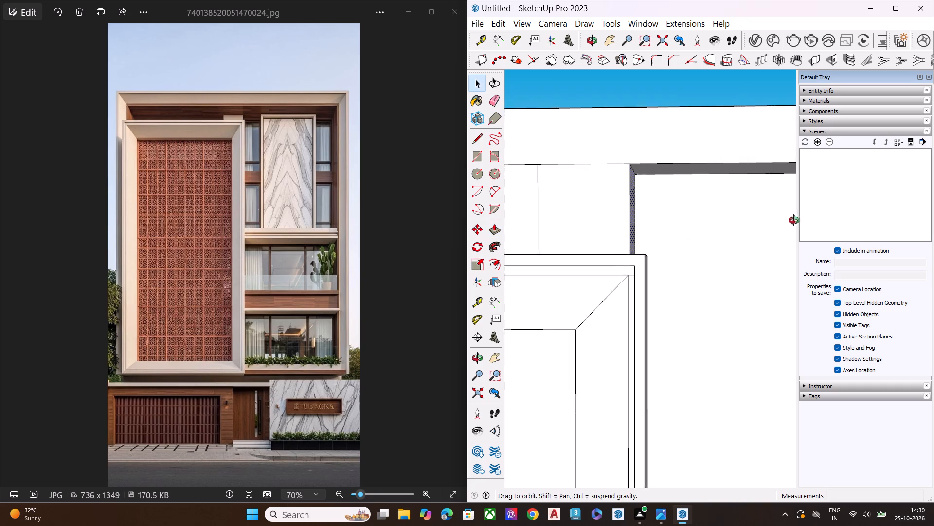
middle_drag(794, 220, 805, 217)
scroll(630, 227, down, 5)
middle_drag(640, 224, 573, 234)
scroll(573, 234, up, 1)
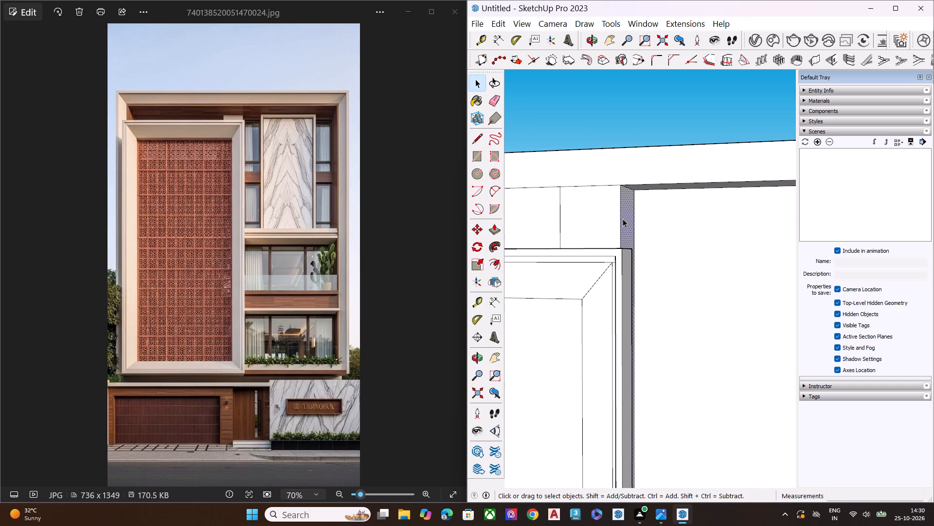
key(p)
click(626, 217)
click(628, 215)
key(space)
click(652, 106)
Examine the widened framed panel and adjusted recess side from the front of the block.
scroll(581, 198, down, 2)
scroll(587, 205, up, 1)
scroll(584, 202, down, 1)
scroll(610, 262, up, 2)
middle_drag(636, 254, 710, 206)
scroll(710, 206, up, 1)
scroll(683, 179, down, 1)
scroll(683, 179, up, 3)
scroll(683, 179, down, 7)
scroll(674, 179, up, 1)
scroll(668, 182, down, 7)
scroll(606, 201, up, 1)
scroll(605, 205, down, 4)
middle_drag(672, 223, 693, 321)
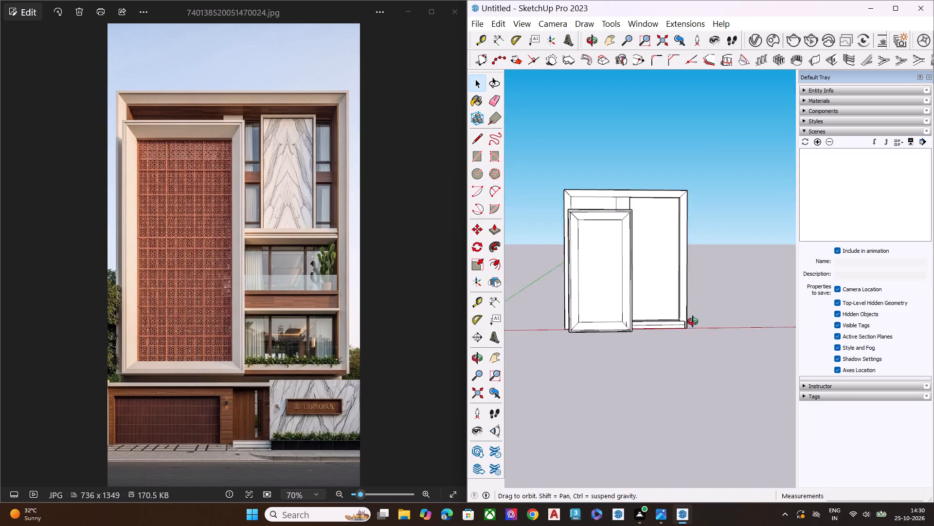
middle_drag(693, 321, 692, 327)
Push the narrow face above the framed panel about 2' 6" into the block, and deselect it.
scroll(660, 279, up, 8)
key(space)
click(580, 208)
scroll(612, 213, up, 1)
middle_drag(621, 213, 893, 258)
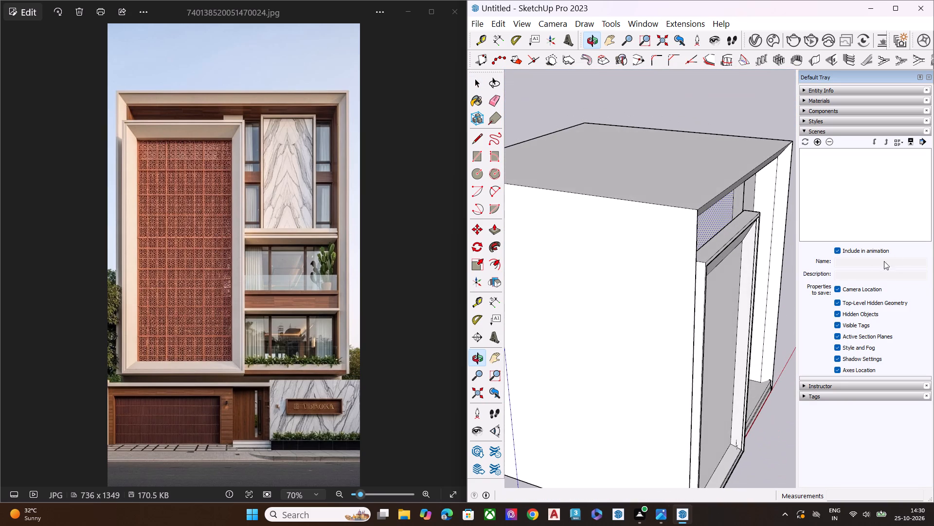
key(p)
click(716, 221)
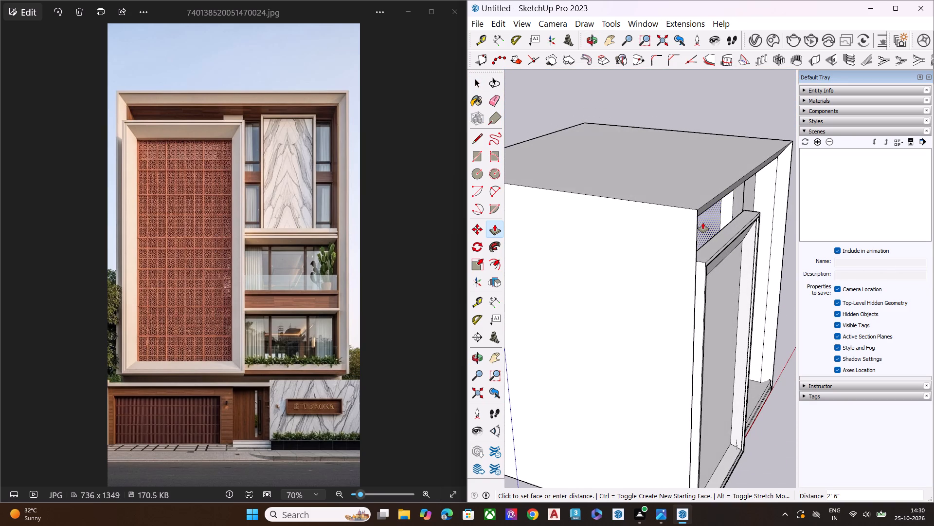
click(703, 223)
key(space)
middle_drag(727, 244, 600, 162)
scroll(611, 156, down, 6)
middle_drag(704, 224, 538, 190)
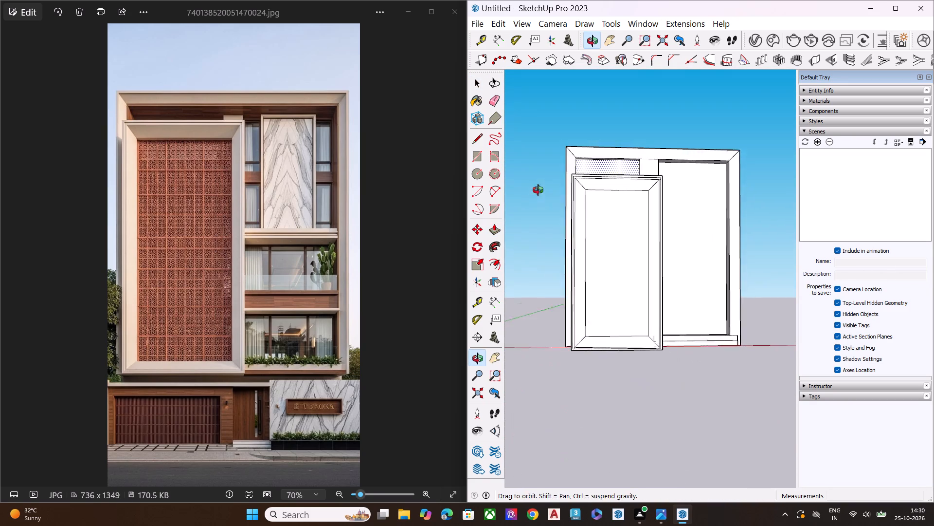
middle_drag(538, 190, 537, 190)
key(space)
click(770, 256)
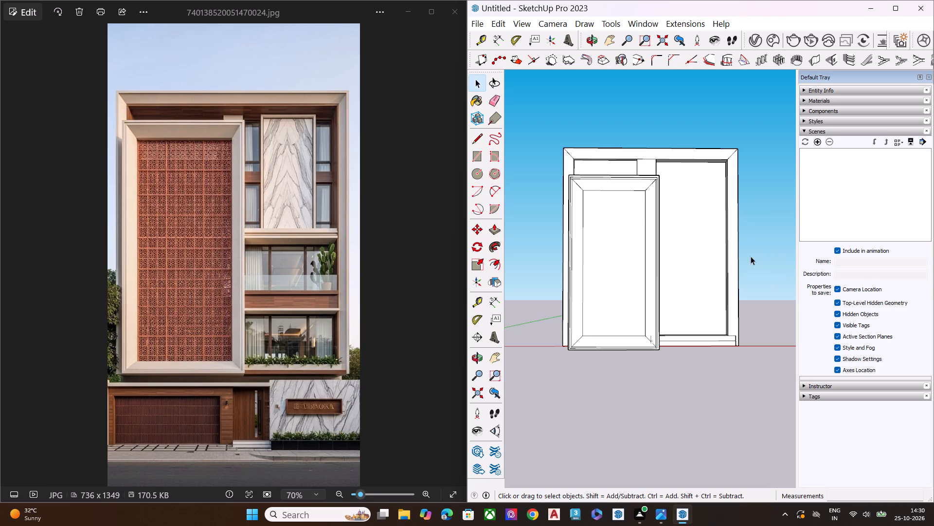
Examine the recesses and the outer frame's top corner around the framed panel from several angles.
scroll(699, 261, down, 4)
scroll(690, 265, up, 1)
scroll(690, 265, down, 2)
middle_drag(691, 257, 670, 221)
scroll(670, 210, up, 6)
middle_drag(643, 246, 594, 301)
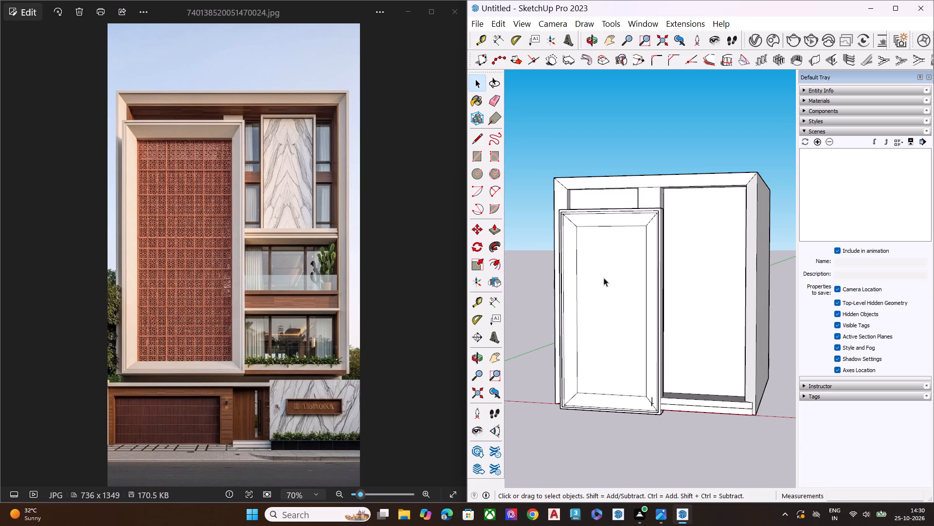
scroll(638, 184, up, 7)
scroll(547, 201, down, 3)
scroll(527, 215, up, 1)
scroll(527, 215, down, 3)
scroll(572, 224, down, 5)
middle_drag(656, 231, 691, 218)
scroll(682, 223, up, 6)
middle_drag(661, 220, 855, 152)
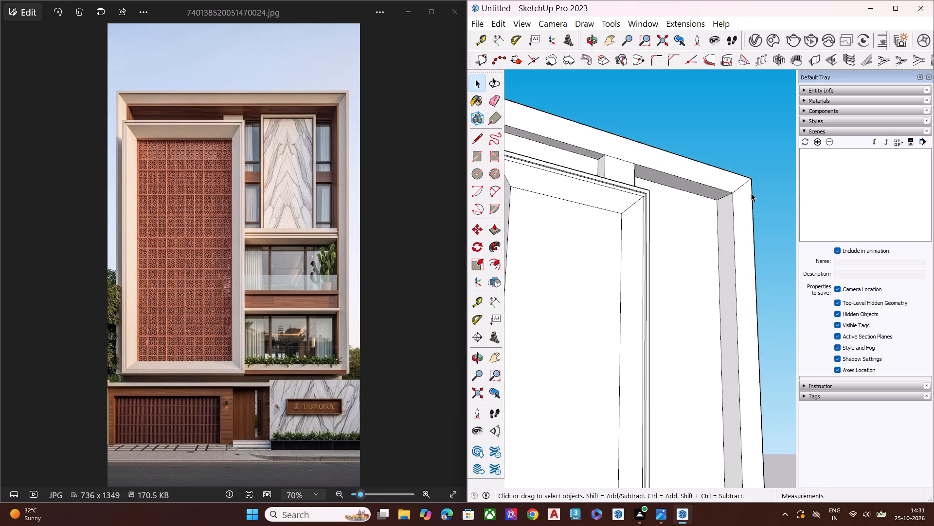
scroll(743, 192, up, 3)
click(732, 194)
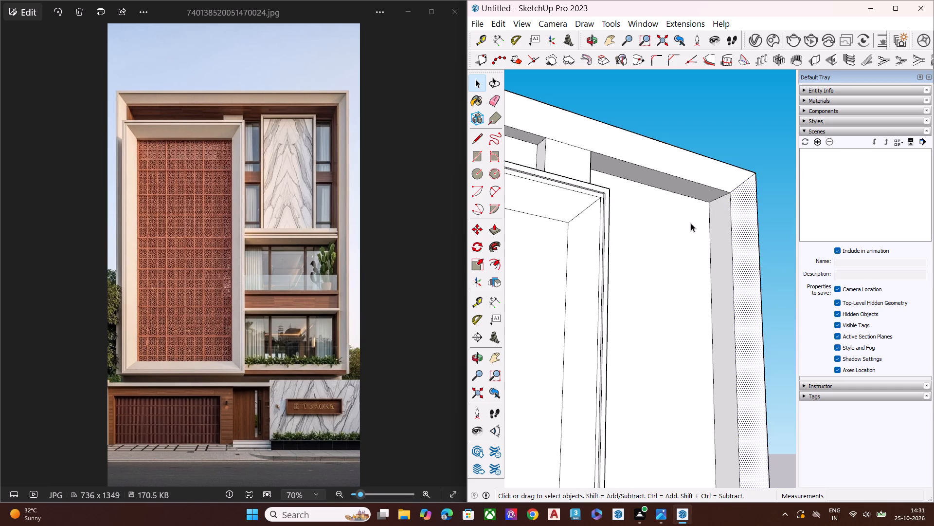
Scale the whole connected block by about 1.02 along the green axis, and deselect it.
scroll(691, 223, down, 6)
middle_drag(698, 219, 781, 347)
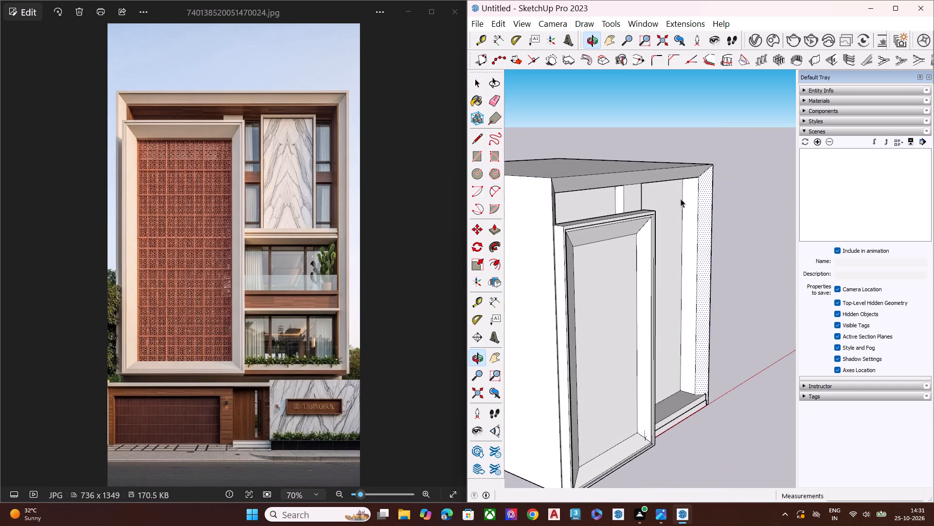
double_click(665, 174)
double_click(665, 174)
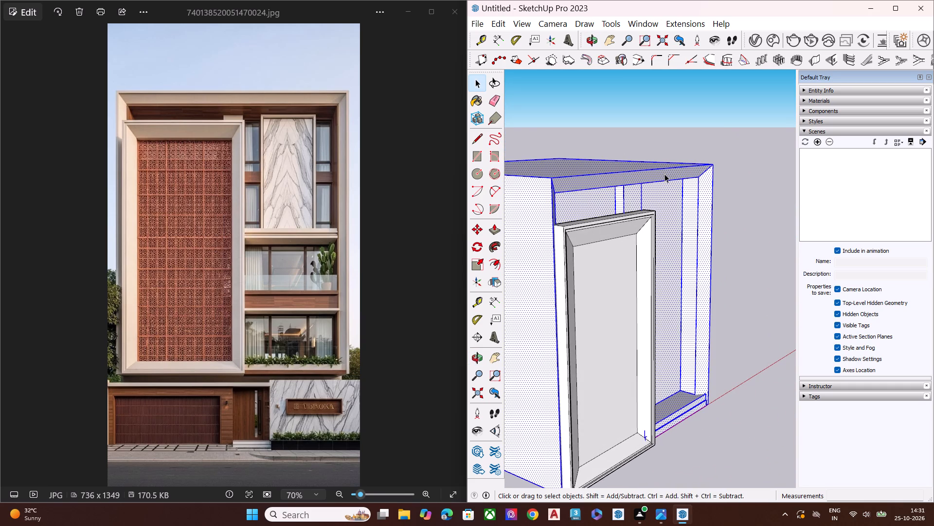
key(s)
click(646, 314)
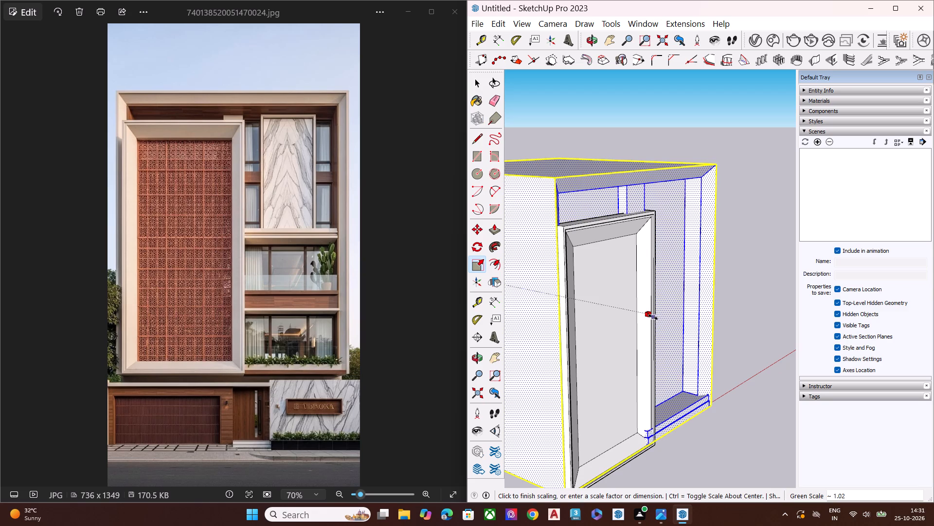
key(space)
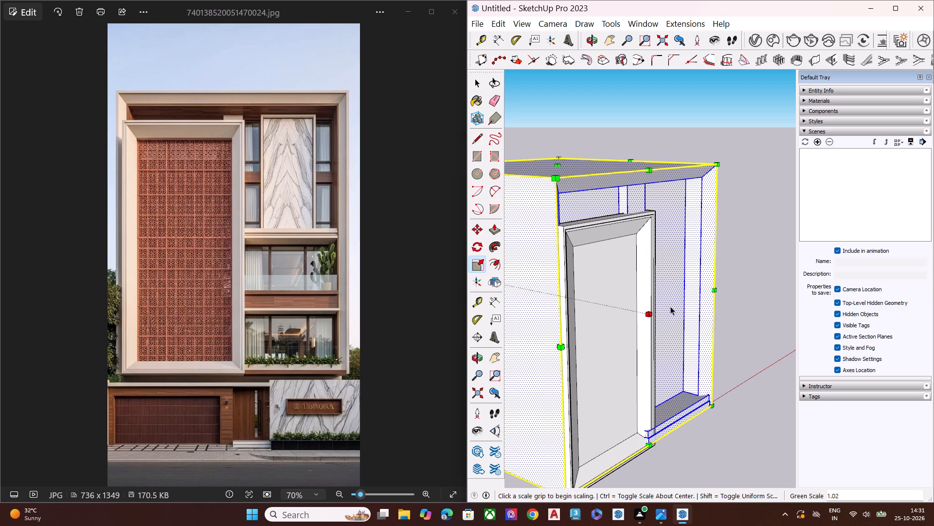
middle_drag(710, 247, 683, 228)
click(752, 228)
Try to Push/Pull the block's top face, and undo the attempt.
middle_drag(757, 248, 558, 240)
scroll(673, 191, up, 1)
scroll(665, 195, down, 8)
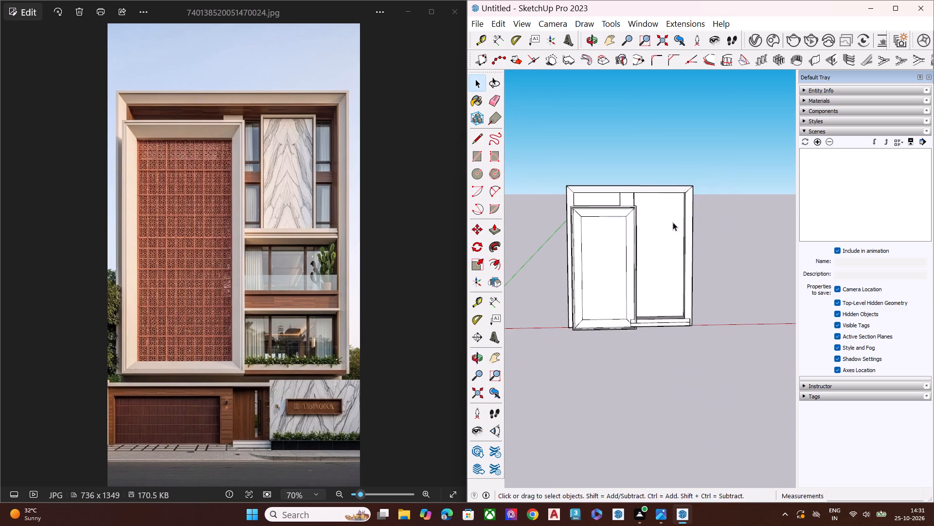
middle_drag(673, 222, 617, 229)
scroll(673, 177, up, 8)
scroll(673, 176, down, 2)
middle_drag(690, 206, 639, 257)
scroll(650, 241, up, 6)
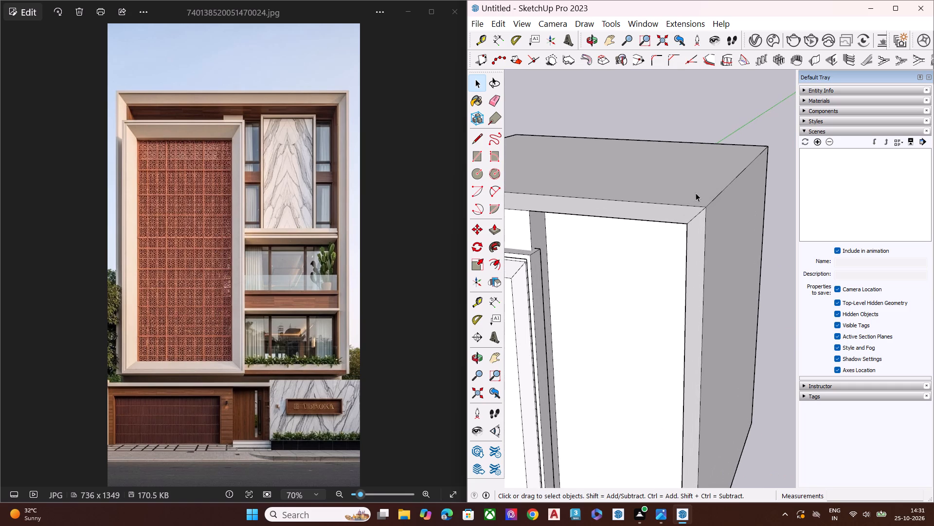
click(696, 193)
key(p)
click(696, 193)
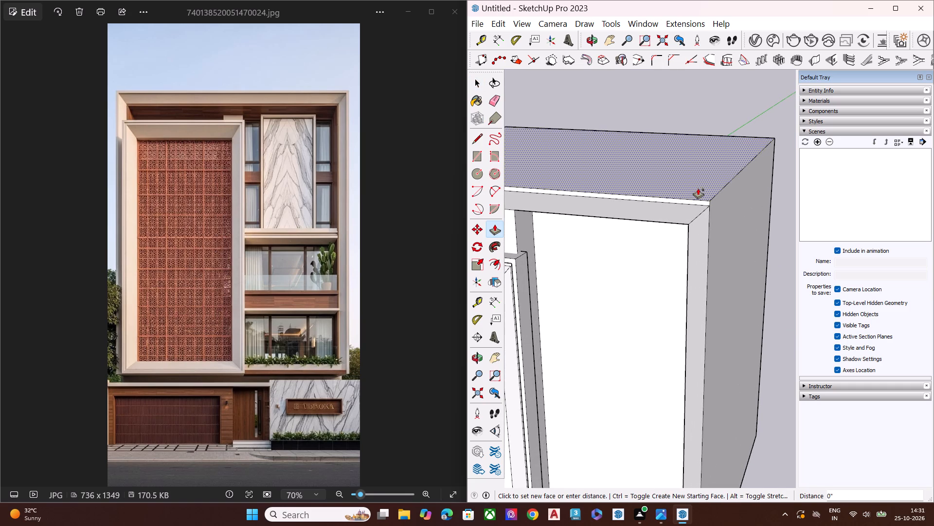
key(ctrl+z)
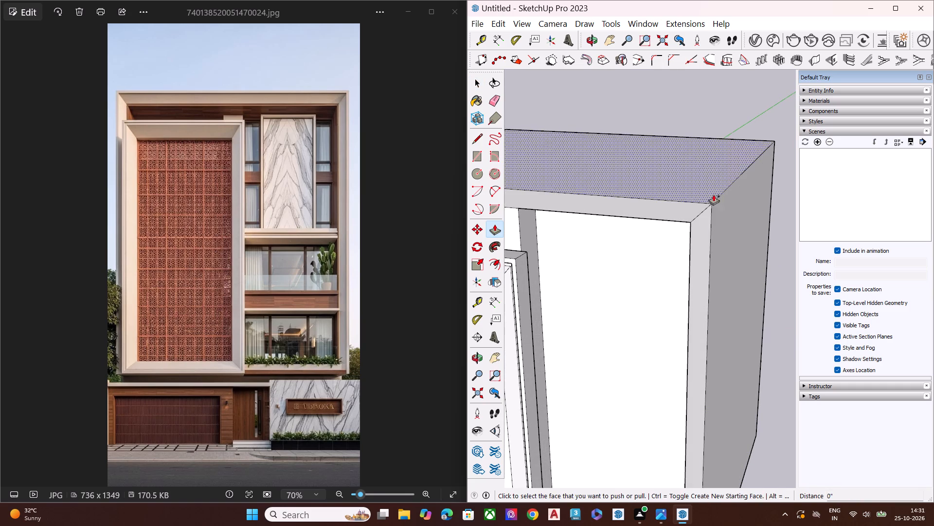
Push/Pull the block's top face upward by about 1'.
key(space)
click(703, 191)
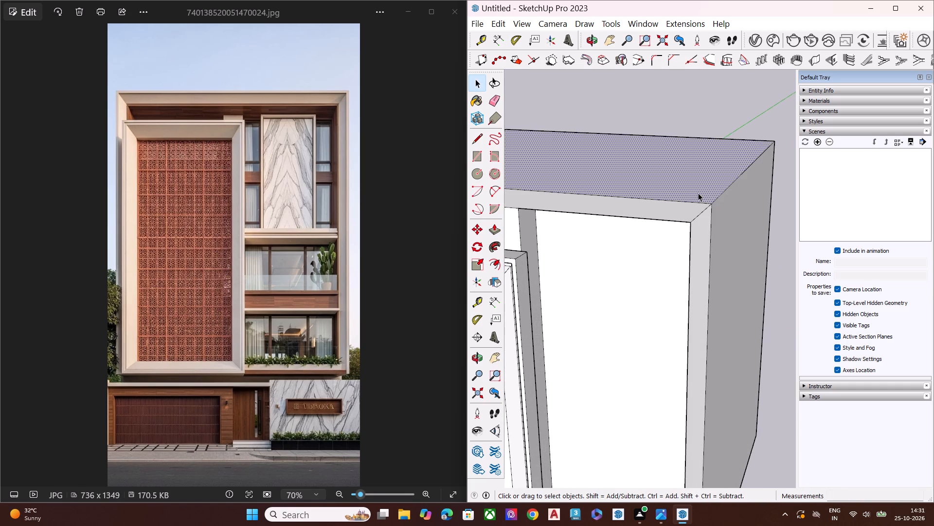
key(p)
click(698, 193)
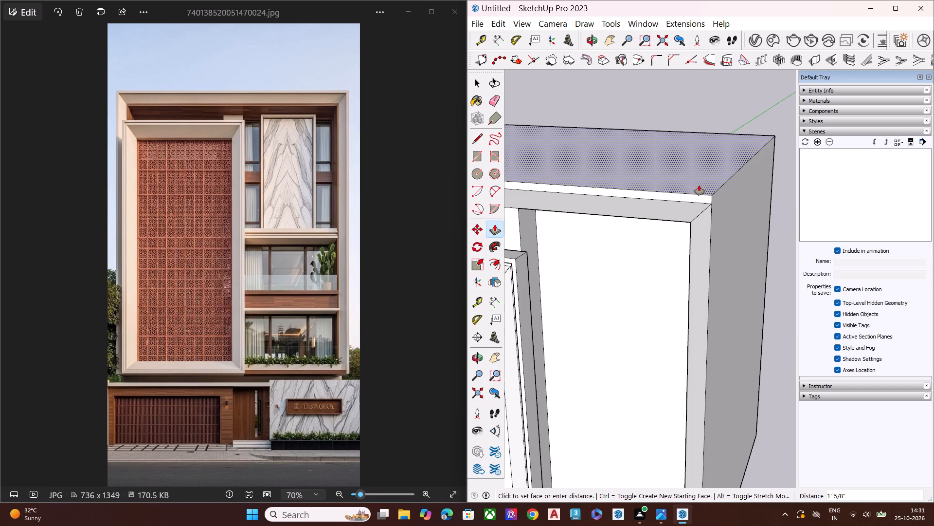
click(699, 185)
middle_drag(713, 217, 755, 159)
key(space)
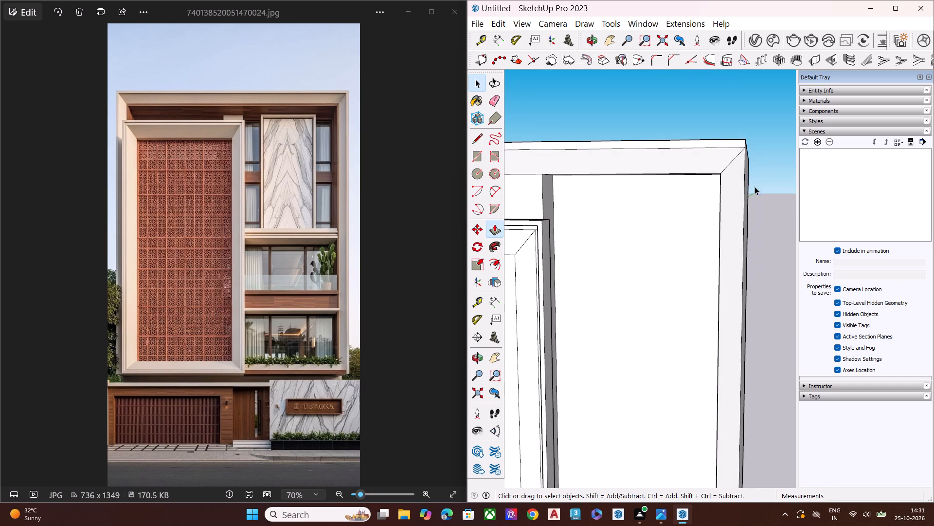
Push/Pull the block's outer side face beside the tall recess slightly outward.
scroll(660, 199, down, 5)
middle_drag(728, 203, 695, 213)
click(709, 217)
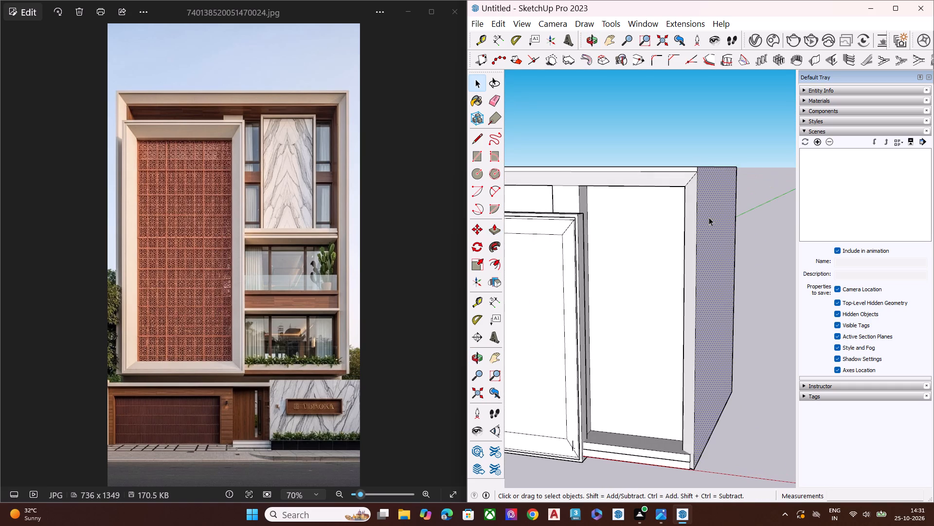
key(p)
click(709, 217)
click(715, 218)
key(space)
Draw a horizontal line about 57' long across the block's other side face, next to the framed panel.
middle_drag(701, 246, 722, 235)
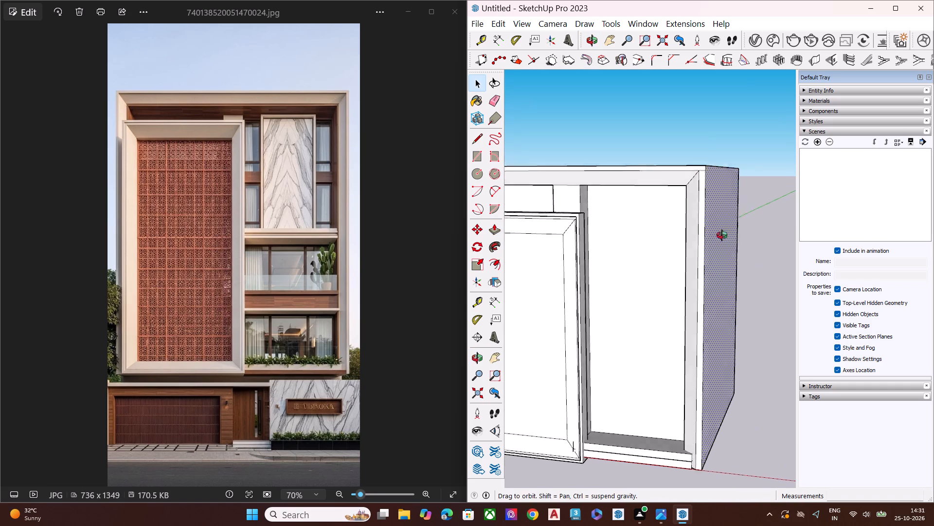
middle_drag(722, 235, 768, 213)
scroll(718, 229, down, 6)
middle_drag(627, 244, 736, 230)
scroll(606, 233, up, 5)
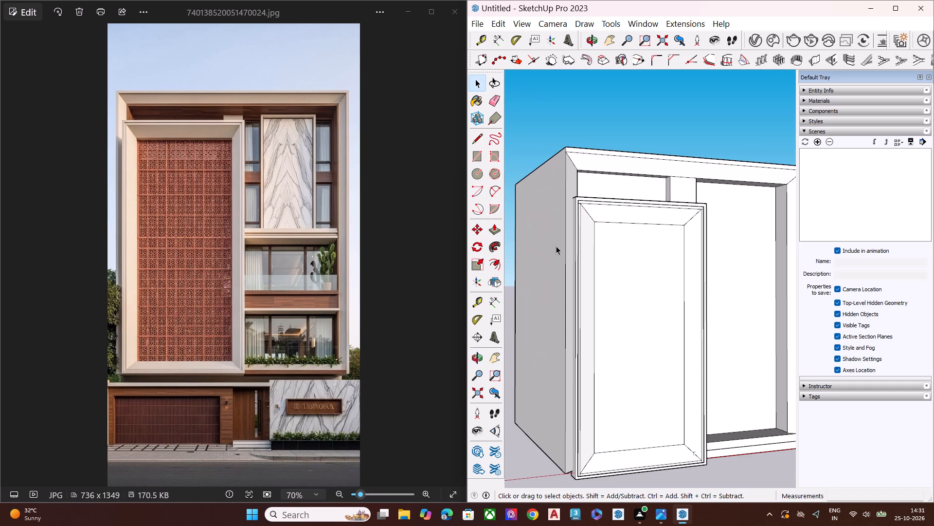
click(556, 246)
key(l)
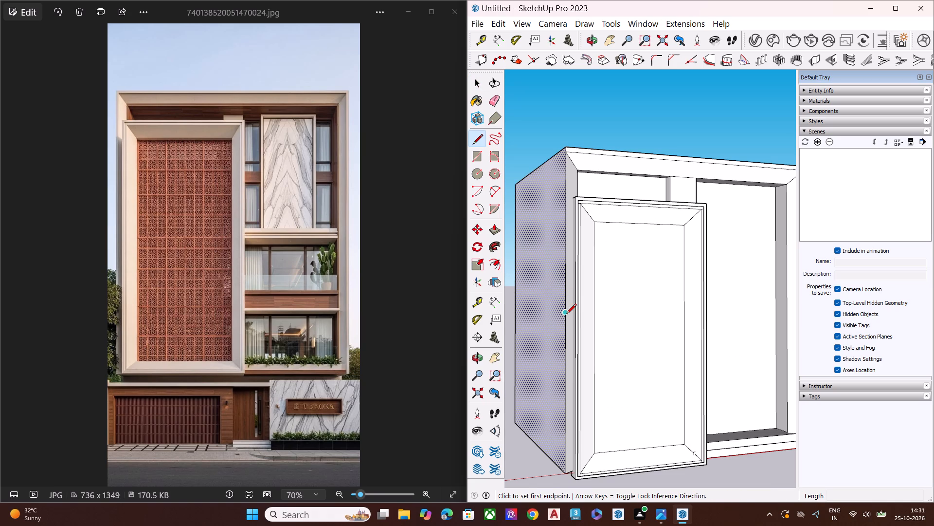
click(566, 315)
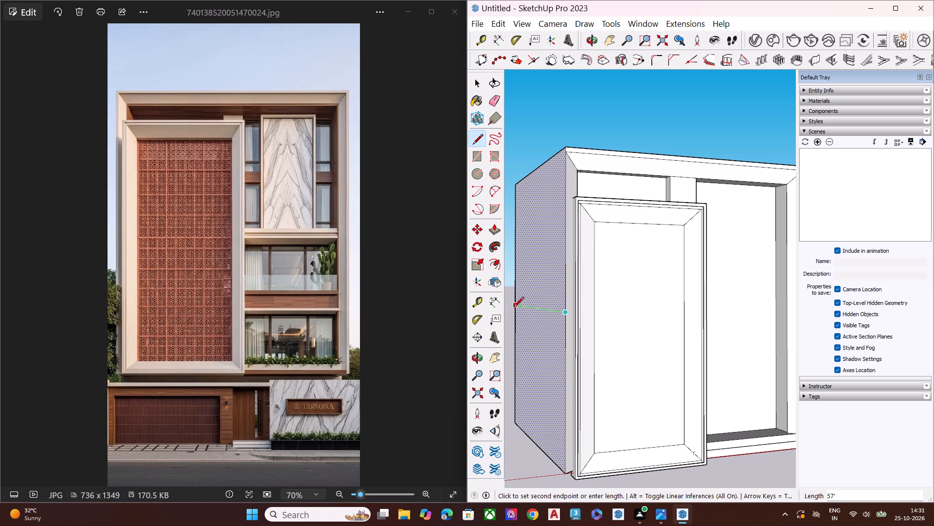
click(513, 307)
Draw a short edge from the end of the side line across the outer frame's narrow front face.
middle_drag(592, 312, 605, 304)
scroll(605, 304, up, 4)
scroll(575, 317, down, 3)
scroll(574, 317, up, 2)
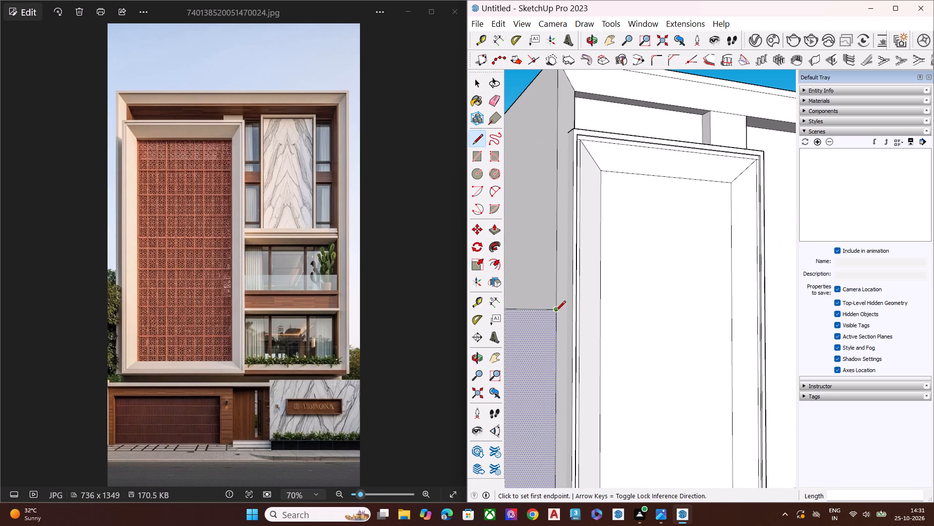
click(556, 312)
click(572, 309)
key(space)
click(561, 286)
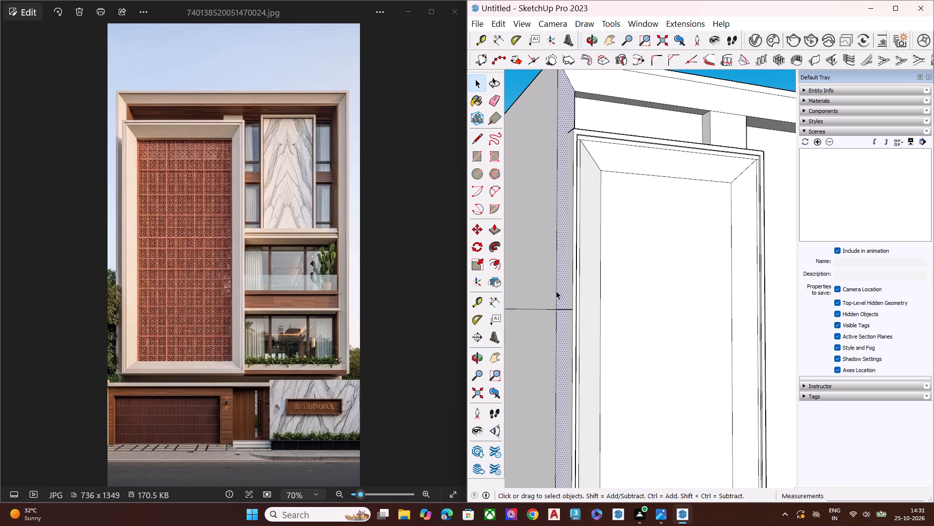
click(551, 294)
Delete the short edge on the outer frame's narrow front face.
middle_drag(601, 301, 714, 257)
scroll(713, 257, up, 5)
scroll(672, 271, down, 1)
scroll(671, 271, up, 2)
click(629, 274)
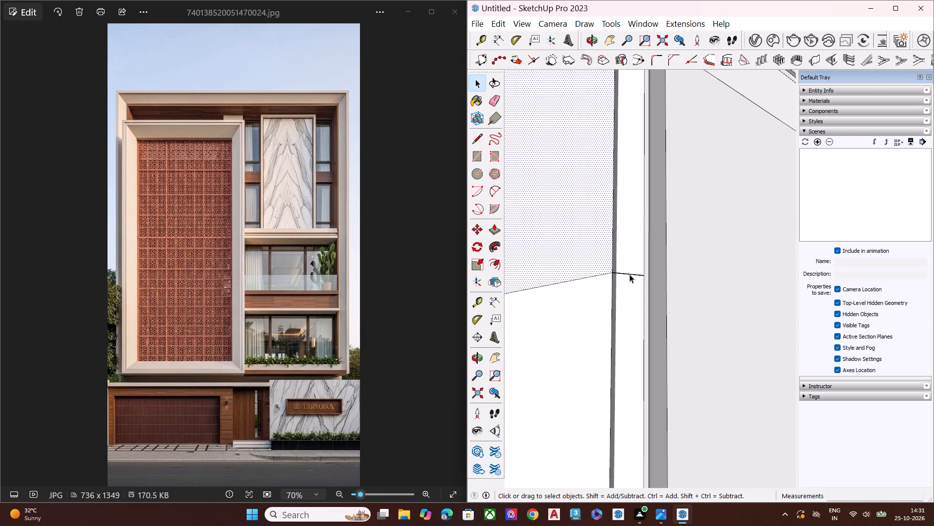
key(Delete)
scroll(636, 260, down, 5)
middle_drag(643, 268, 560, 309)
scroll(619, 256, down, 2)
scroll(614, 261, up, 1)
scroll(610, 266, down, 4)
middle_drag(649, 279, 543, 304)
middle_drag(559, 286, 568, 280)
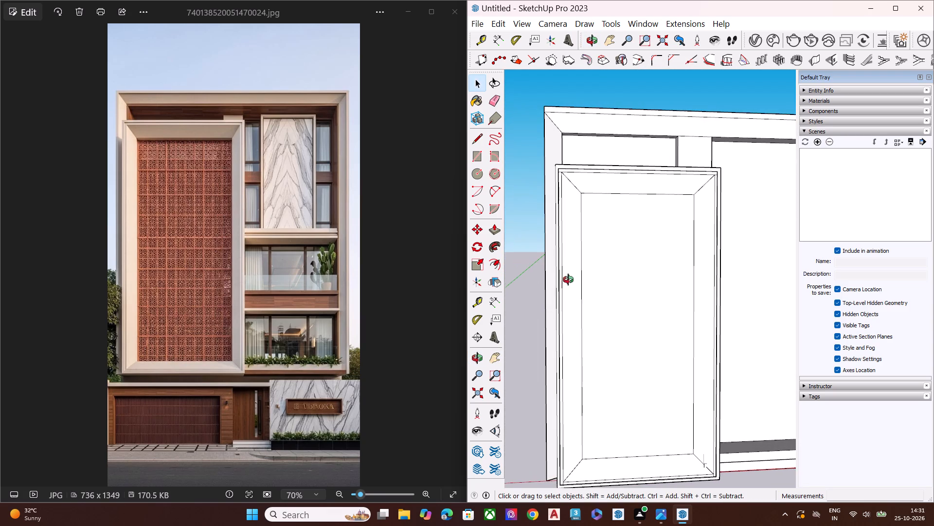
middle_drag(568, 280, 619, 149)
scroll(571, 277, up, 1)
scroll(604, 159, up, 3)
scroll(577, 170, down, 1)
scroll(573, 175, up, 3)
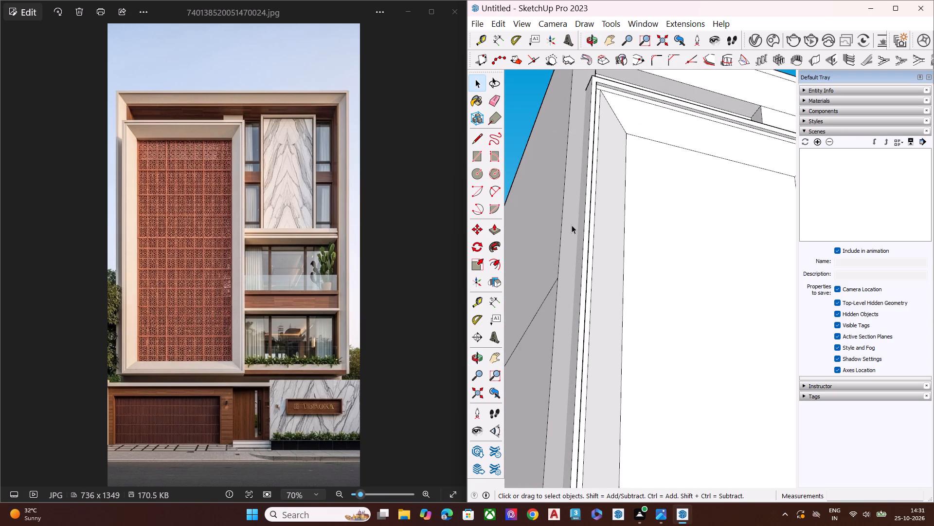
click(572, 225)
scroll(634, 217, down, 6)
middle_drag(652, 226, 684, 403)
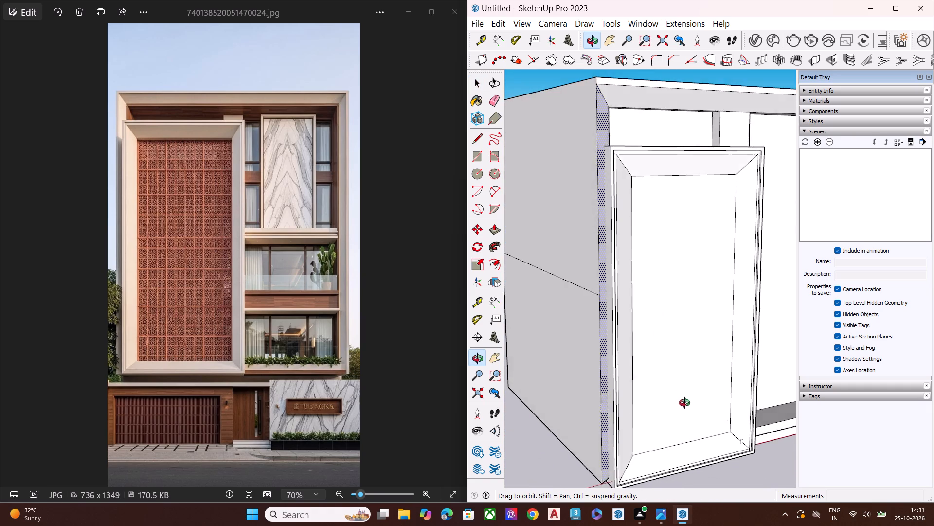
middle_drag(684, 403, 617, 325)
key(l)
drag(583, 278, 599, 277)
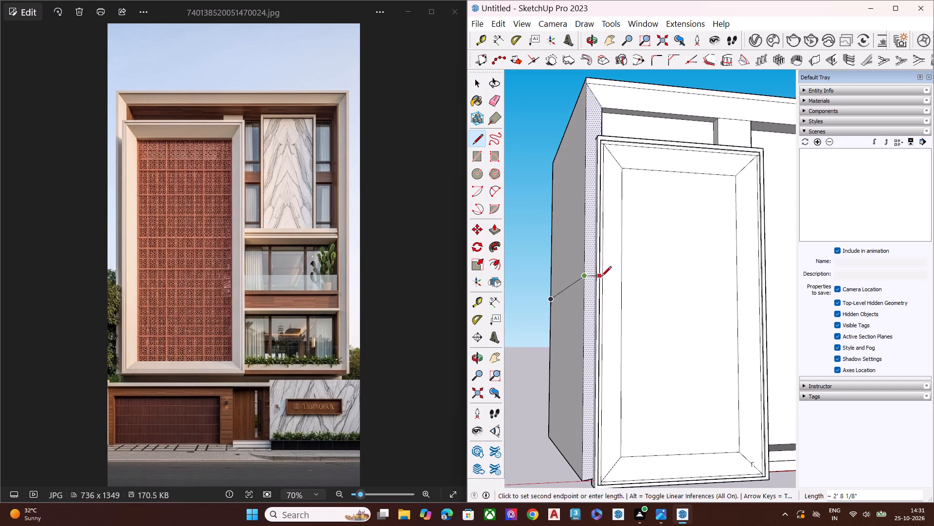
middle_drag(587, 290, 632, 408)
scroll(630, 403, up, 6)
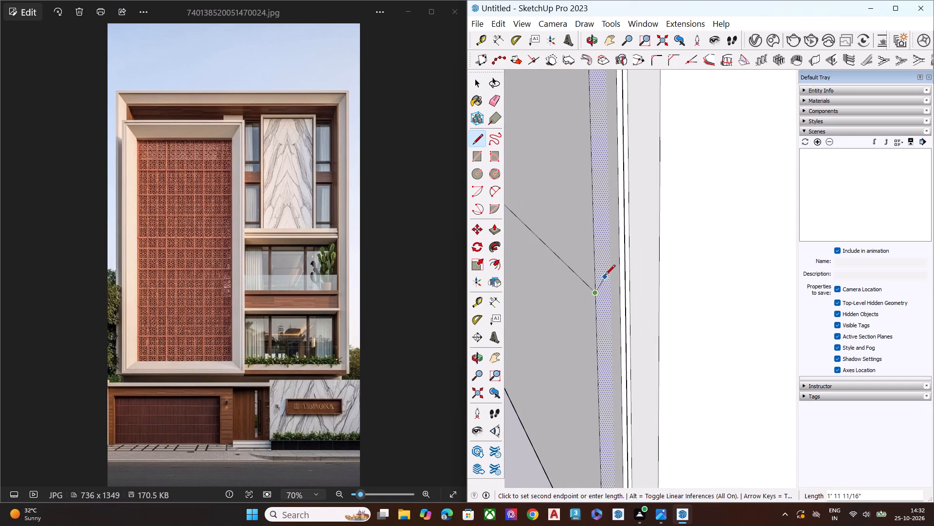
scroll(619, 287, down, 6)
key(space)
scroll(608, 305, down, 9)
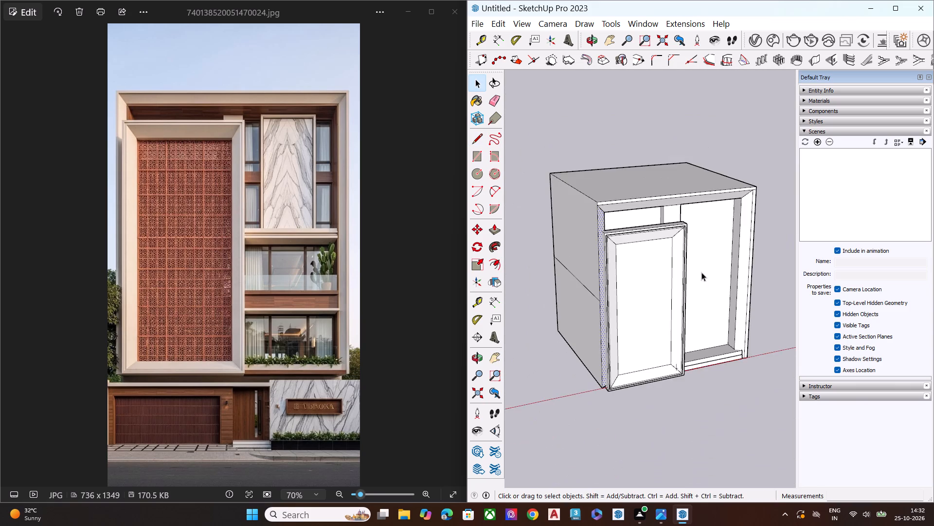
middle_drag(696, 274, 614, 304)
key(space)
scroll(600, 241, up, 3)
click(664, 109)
Examine the whole block and its framed panel from the front.
middle_drag(641, 244, 581, 141)
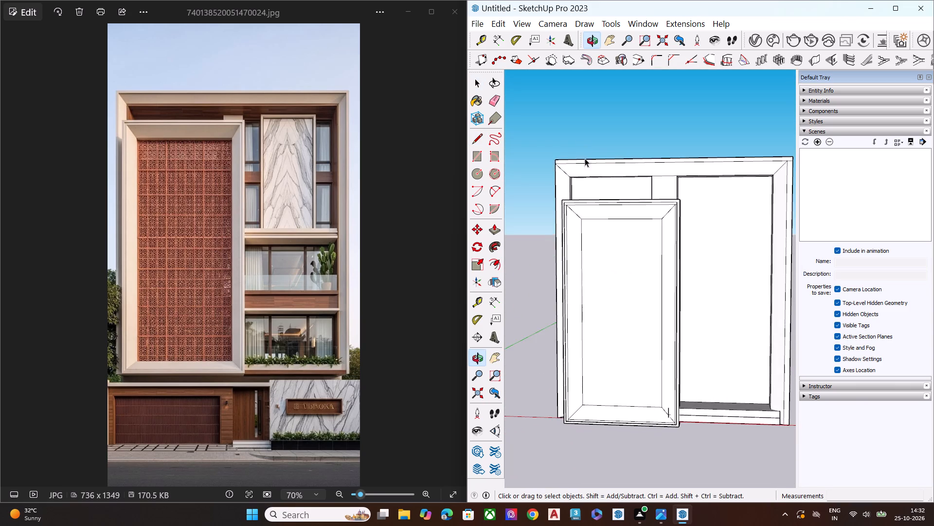
scroll(636, 233, down, 4)
scroll(641, 236, up, 2)
scroll(647, 237, down, 2)
scroll(649, 237, up, 1)
scroll(650, 237, down, 2)
middle_drag(717, 246, 754, 221)
click(760, 239)
key(space)
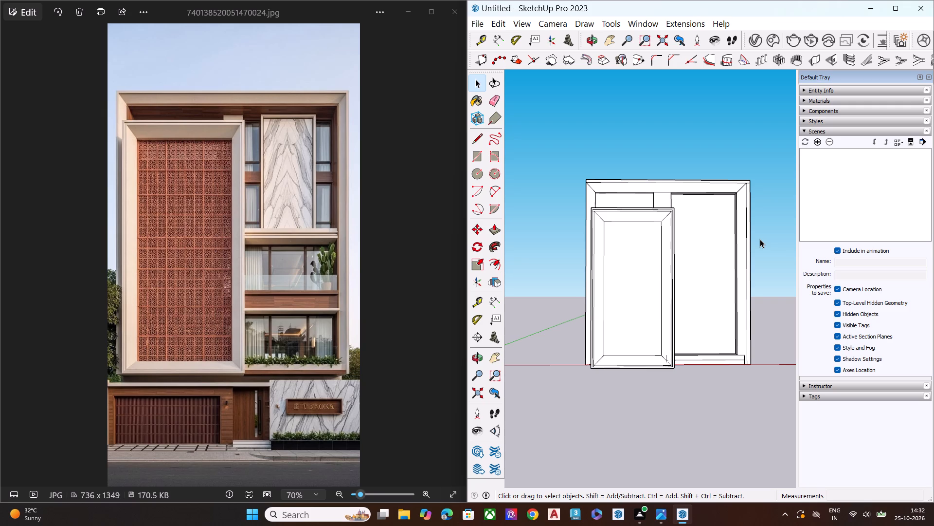
scroll(684, 214, down, 5)
middle_drag(674, 249, 679, 273)
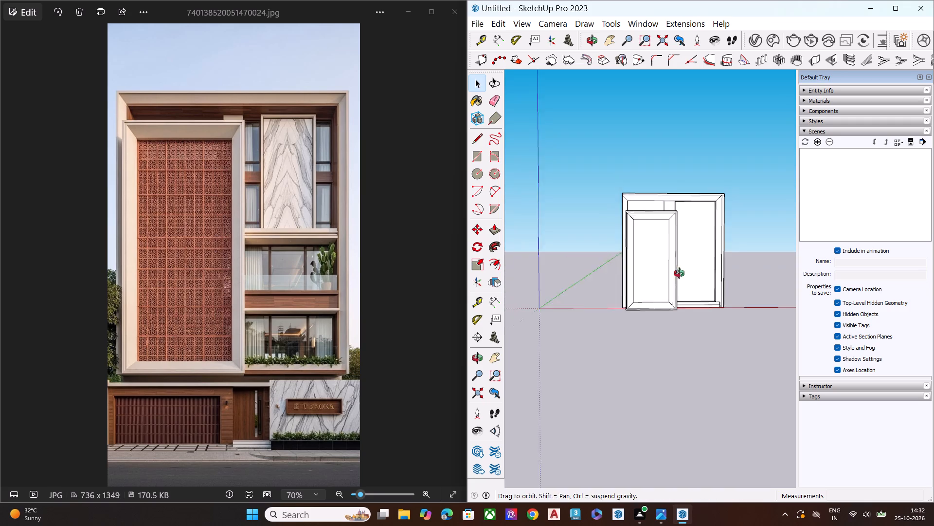
middle_drag(679, 273, 679, 277)
Push the front face of the pier behind the framed panel about 2' into the block.
scroll(671, 222, up, 7)
middle_drag(673, 205, 534, 240)
scroll(642, 171, up, 13)
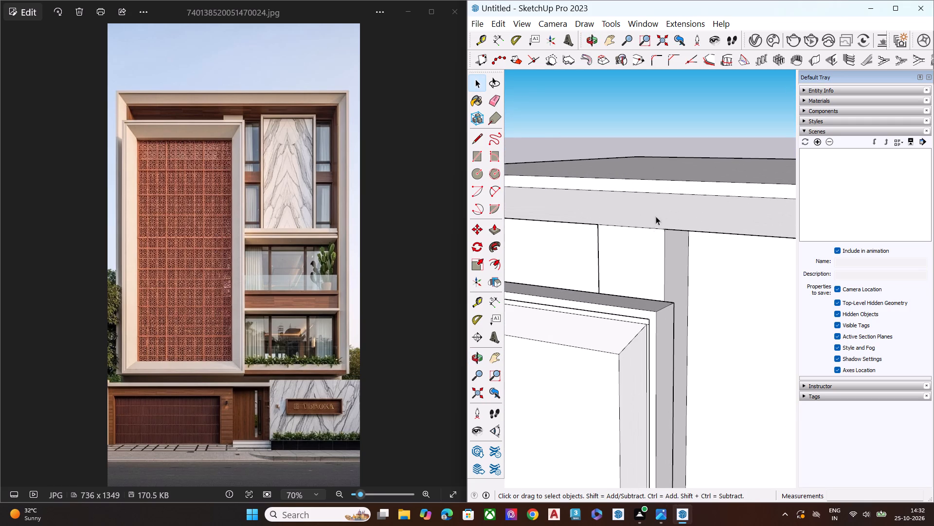
click(639, 249)
key(p)
click(642, 252)
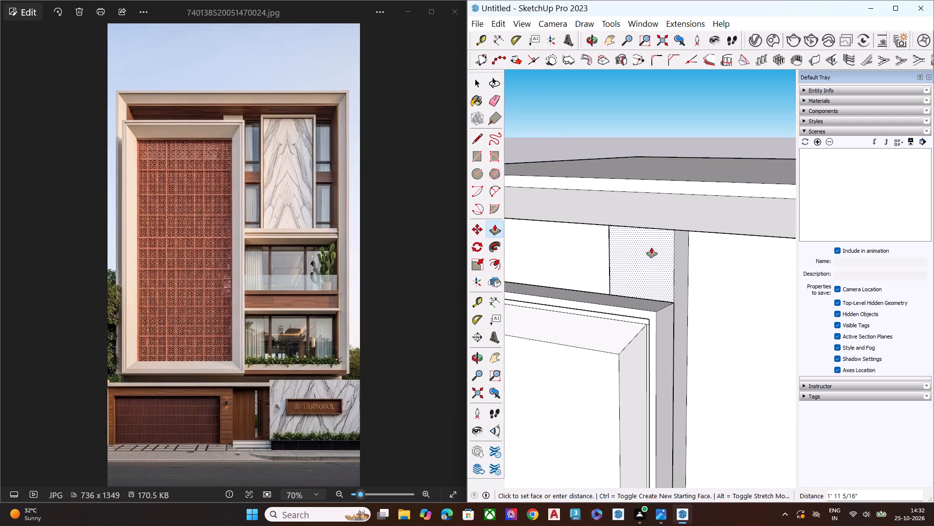
click(652, 247)
key(space)
Scale the framed panel deeper along the green axis so its back meets the pier, and deselect it.
scroll(638, 241, down, 1)
scroll(638, 241, up, 1)
scroll(638, 241, down, 1)
scroll(637, 240, up, 1)
scroll(637, 240, down, 2)
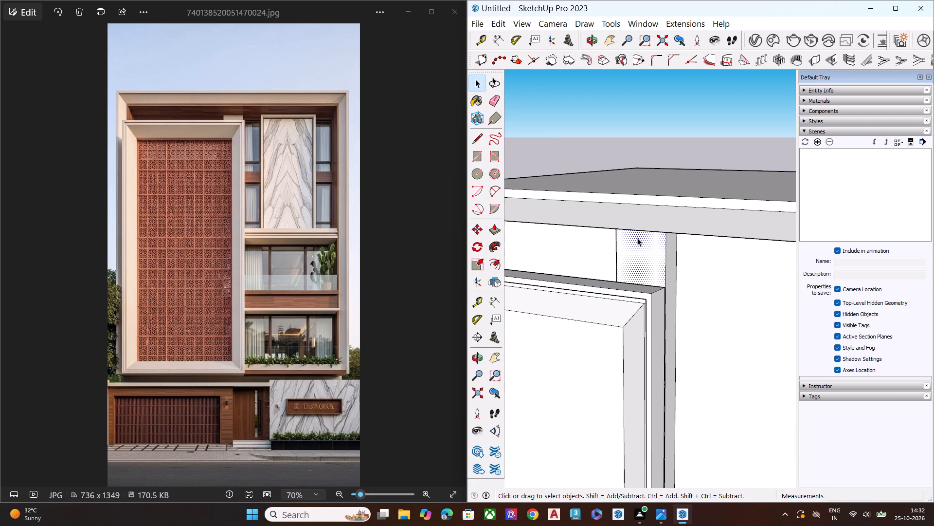
scroll(637, 238, down, 4)
scroll(650, 231, up, 1)
scroll(650, 231, down, 3)
middle_drag(659, 183, 529, 108)
scroll(572, 262, up, 6)
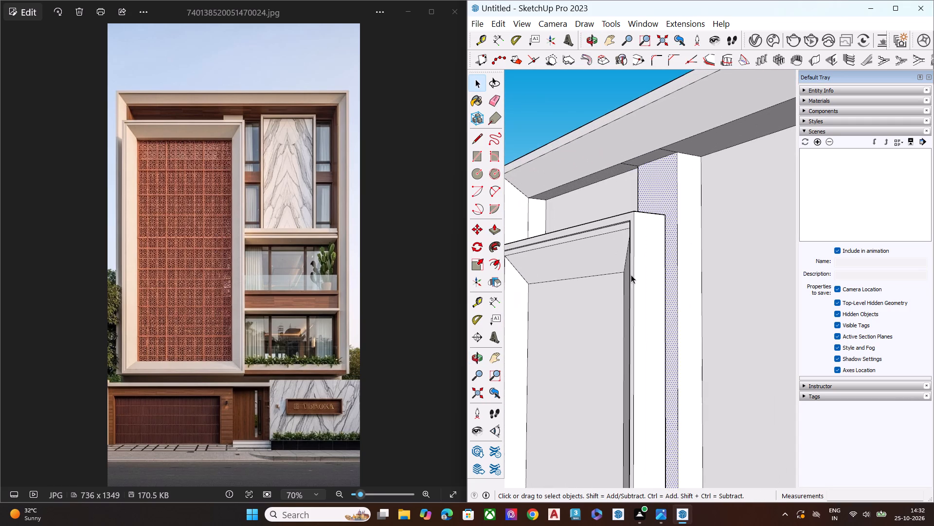
double_click(622, 278)
scroll(608, 232, down, 1)
scroll(608, 232, up, 1)
scroll(608, 232, down, 5)
click(624, 108)
click(601, 274)
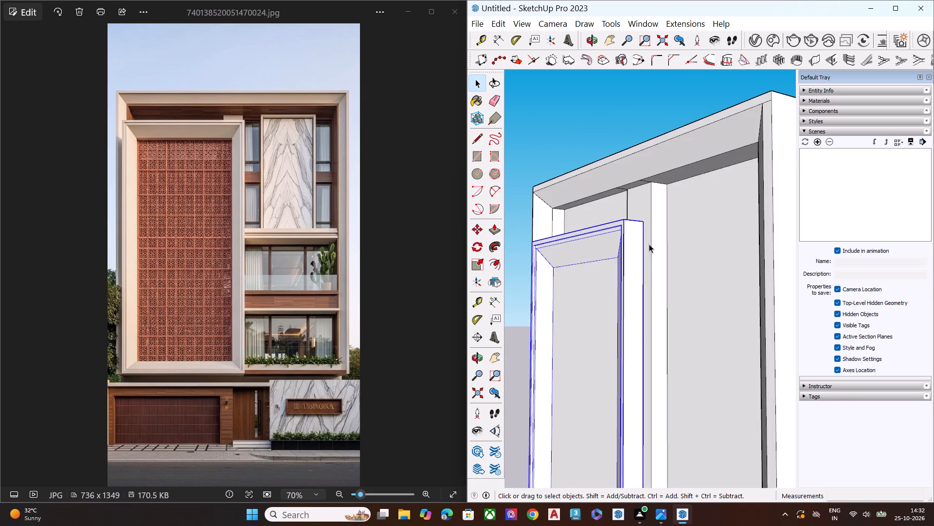
scroll(640, 245, down, 2)
scroll(629, 250, up, 1)
scroll(626, 251, down, 4)
middle_drag(672, 286, 633, 307)
key(s)
scroll(624, 342, up, 4)
click(596, 358)
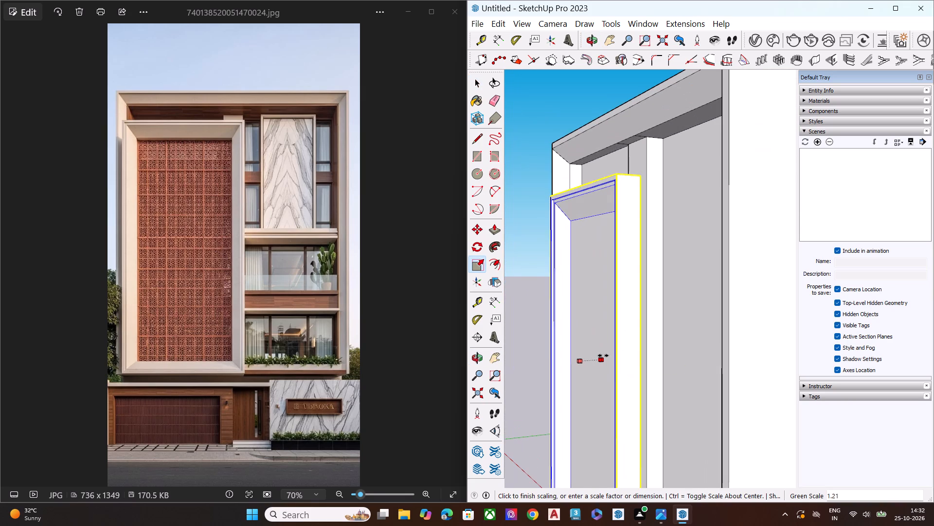
click(608, 355)
key(space)
click(549, 124)
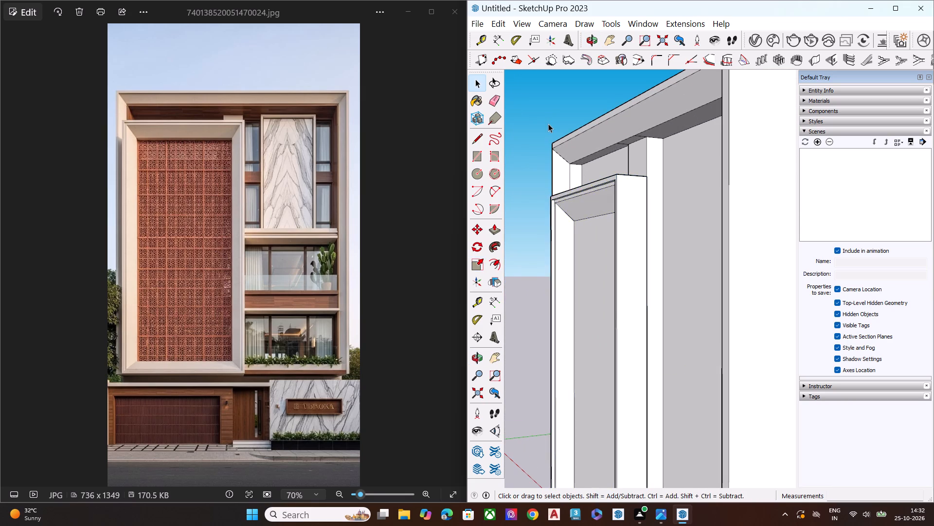
Examine the deepened panel and the surrounding recesses from the front.
scroll(548, 124, down, 4)
scroll(548, 131, up, 2)
scroll(552, 137, down, 3)
middle_drag(637, 237, 863, 238)
scroll(858, 239, up, 1)
scroll(734, 246, down, 5)
middle_drag(723, 288, 854, 303)
scroll(784, 305, up, 3)
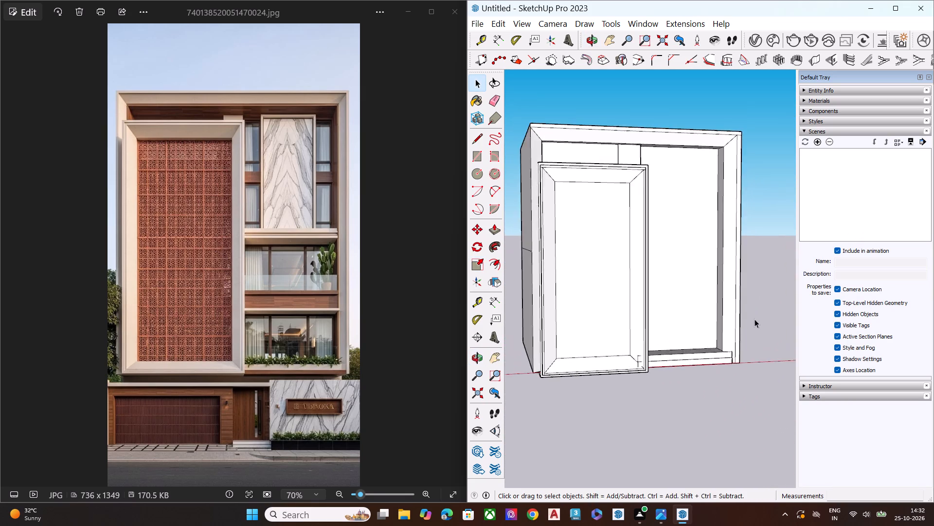
Push/Pull the pier's narrow side face inside the tall recess, beside the framed panel.
scroll(754, 319, up, 2)
middle_drag(631, 290, 624, 290)
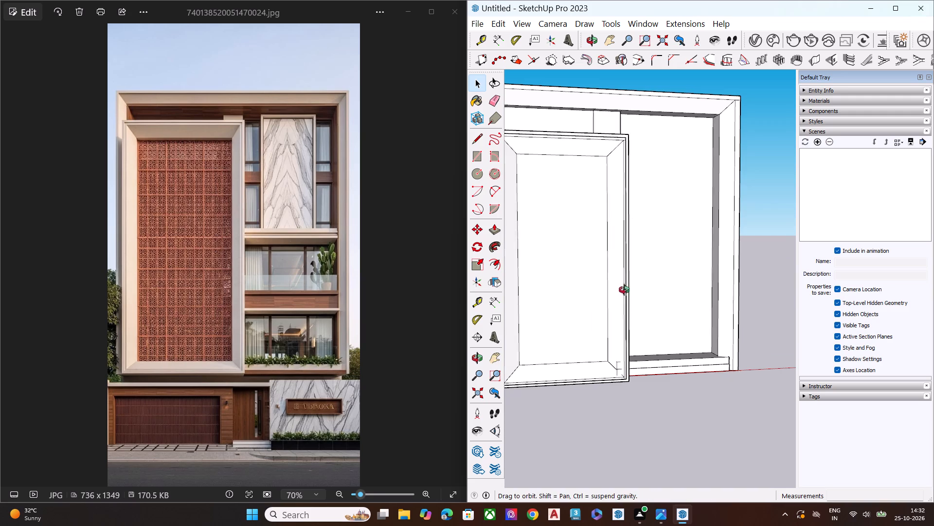
middle_drag(624, 290, 528, 294)
scroll(667, 323, up, 5)
middle_drag(643, 329, 550, 336)
middle_click(550, 336)
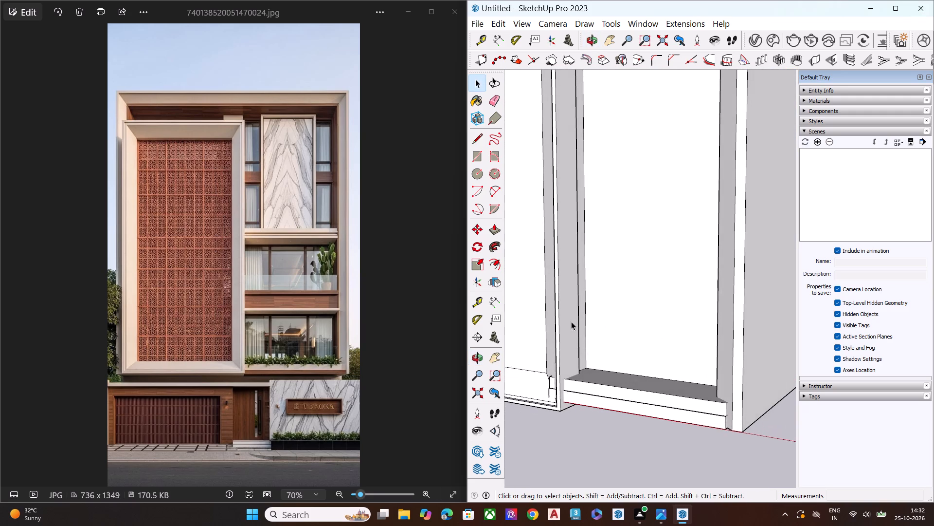
middle_drag(574, 323, 555, 379)
click(585, 335)
key(p)
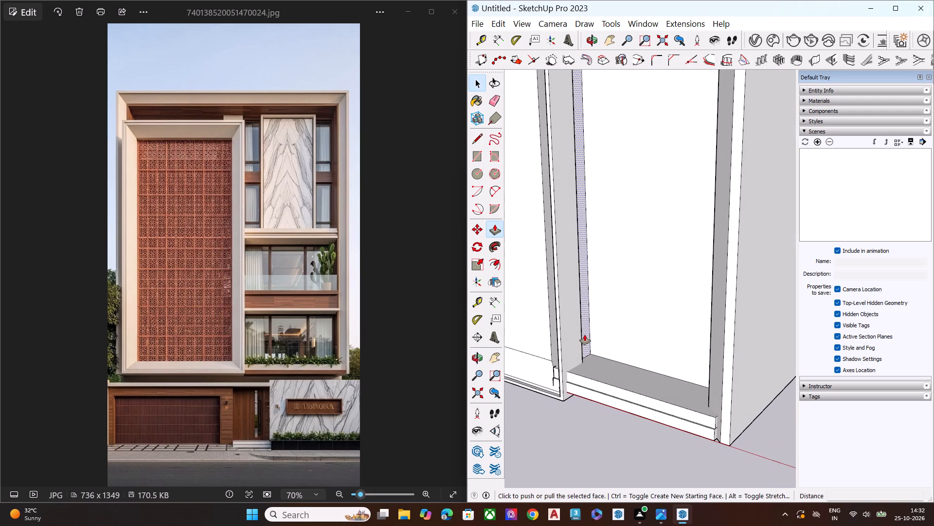
click(585, 335)
click(584, 347)
key(space)
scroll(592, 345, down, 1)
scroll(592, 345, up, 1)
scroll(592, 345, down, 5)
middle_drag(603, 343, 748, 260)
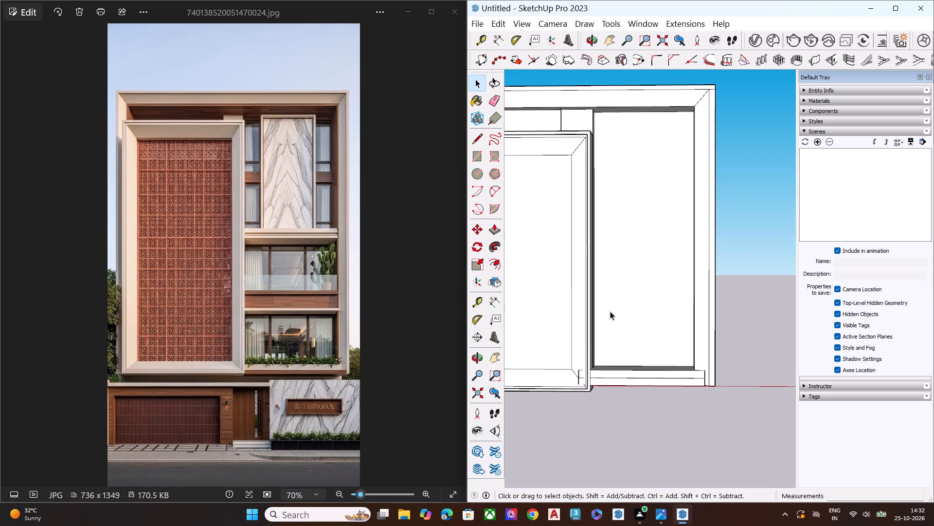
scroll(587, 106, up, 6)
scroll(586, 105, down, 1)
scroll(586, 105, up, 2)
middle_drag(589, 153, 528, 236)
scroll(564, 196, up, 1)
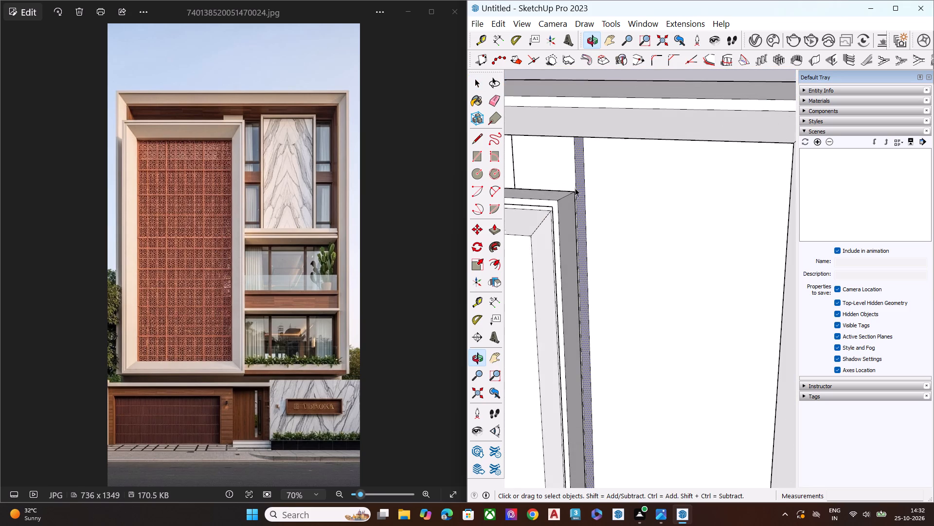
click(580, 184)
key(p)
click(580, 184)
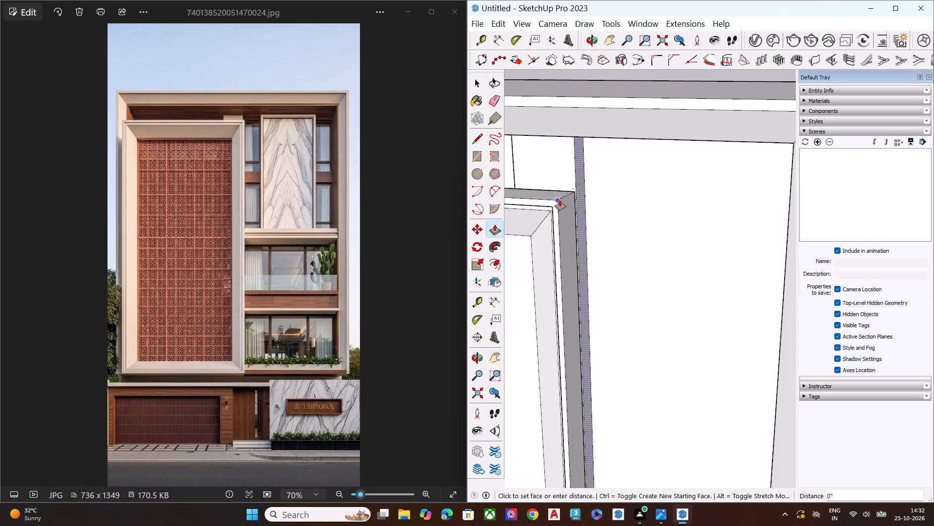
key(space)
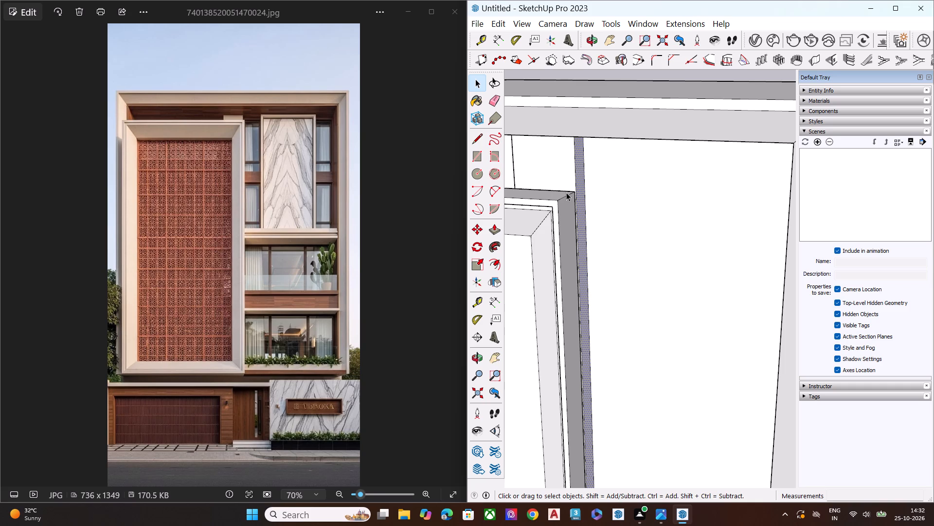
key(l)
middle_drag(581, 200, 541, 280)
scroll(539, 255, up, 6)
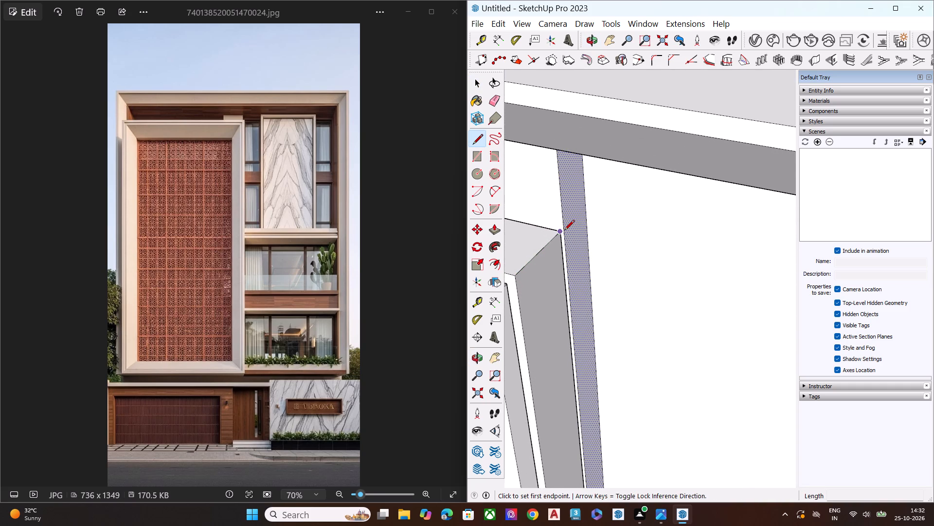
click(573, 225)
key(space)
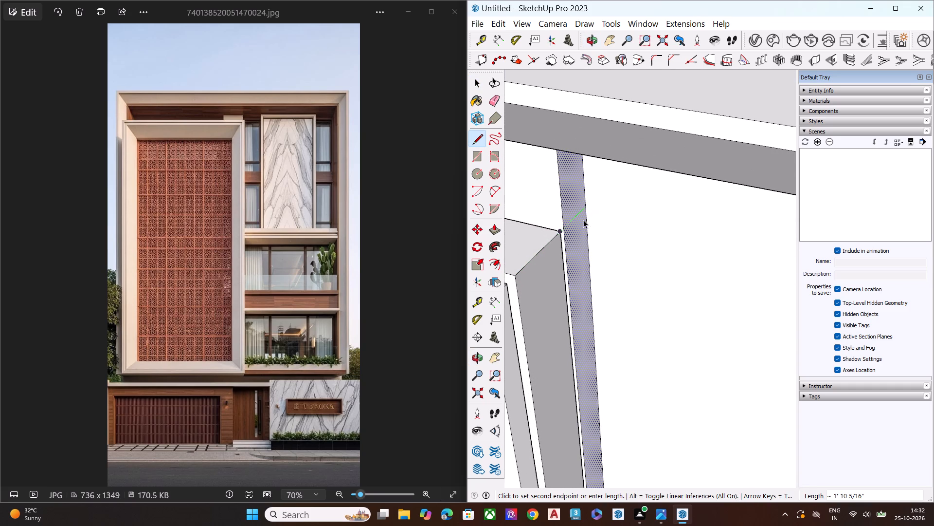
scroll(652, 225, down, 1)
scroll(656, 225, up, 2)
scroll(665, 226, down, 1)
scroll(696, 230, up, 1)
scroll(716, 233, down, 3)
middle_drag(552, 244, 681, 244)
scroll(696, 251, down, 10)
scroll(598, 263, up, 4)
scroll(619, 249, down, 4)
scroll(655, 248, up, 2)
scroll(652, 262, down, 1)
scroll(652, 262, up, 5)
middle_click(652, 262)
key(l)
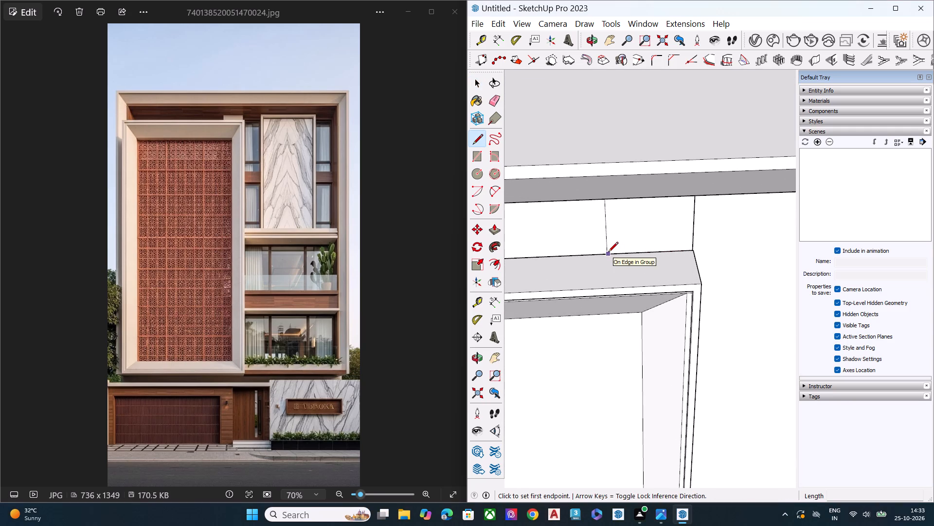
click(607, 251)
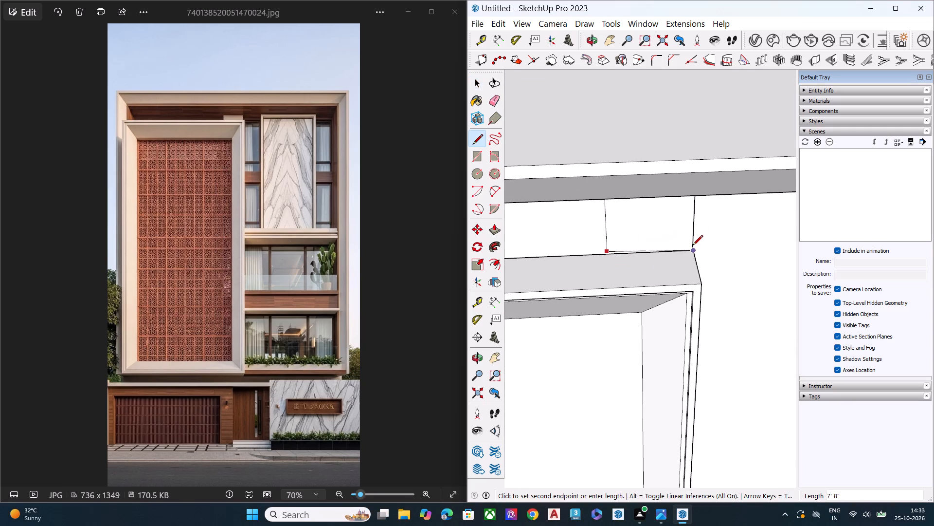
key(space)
Push/Pull the pier's narrow side face back toward the framed panel, in line with the panel's outer edge.
scroll(652, 251, up, 3)
middle_drag(596, 249, 465, 240)
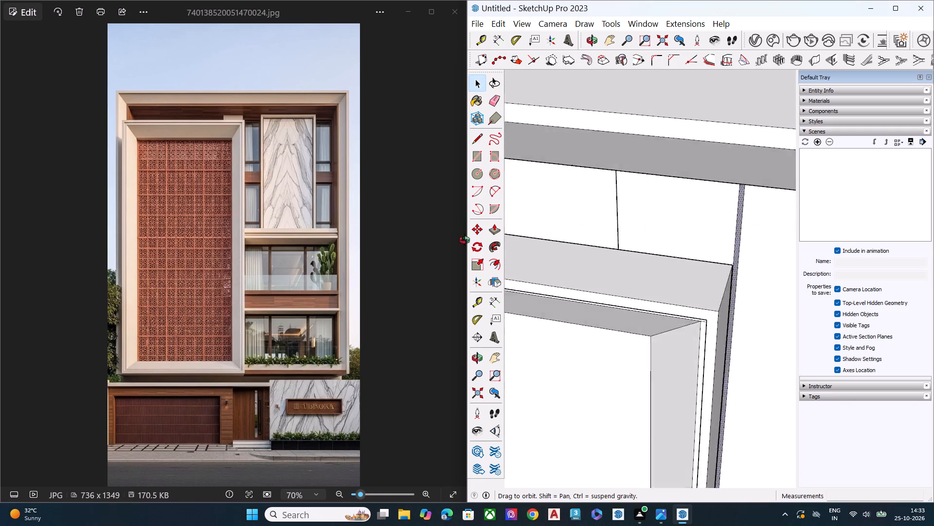
scroll(465, 240, up, 1)
middle_drag(465, 240, 452, 238)
scroll(742, 256, up, 1)
middle_drag(728, 251, 664, 185)
scroll(680, 179, up, 1)
click(769, 264)
key(p)
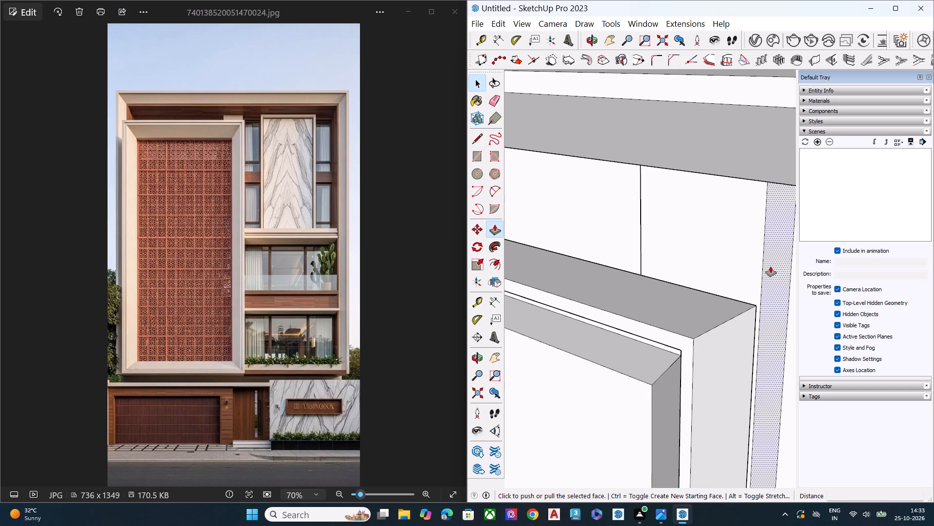
drag(771, 266, 765, 270)
click(756, 271)
key(space)
Pull the tall recess's back face forward to the inner edge of the bevelled outer frame, and deselect it.
scroll(729, 287, down, 7)
scroll(659, 295, up, 1)
scroll(655, 299, down, 1)
middle_drag(715, 293, 804, 263)
scroll(600, 239, down, 10)
scroll(664, 235, up, 1)
scroll(668, 239, down, 4)
middle_drag(659, 271, 765, 200)
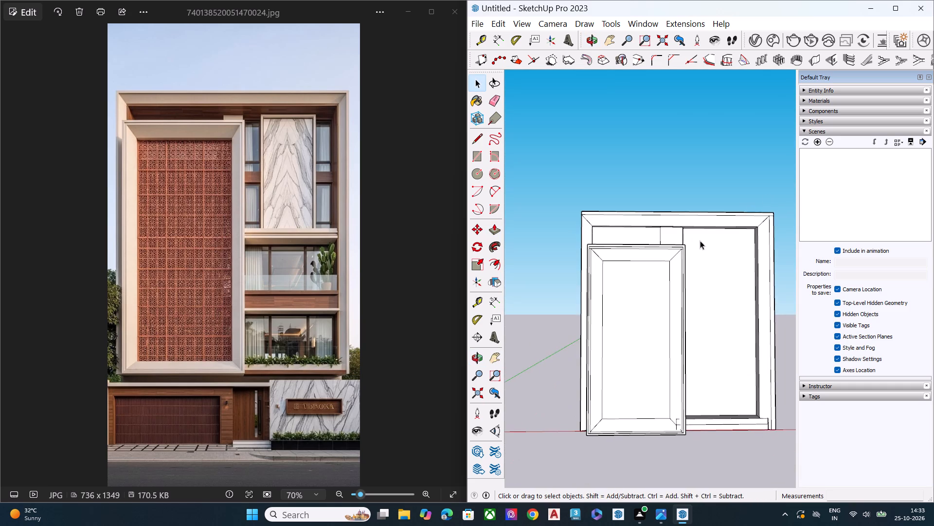
scroll(643, 262, down, 5)
scroll(723, 296, up, 3)
scroll(682, 351, up, 3)
middle_drag(692, 370, 610, 378)
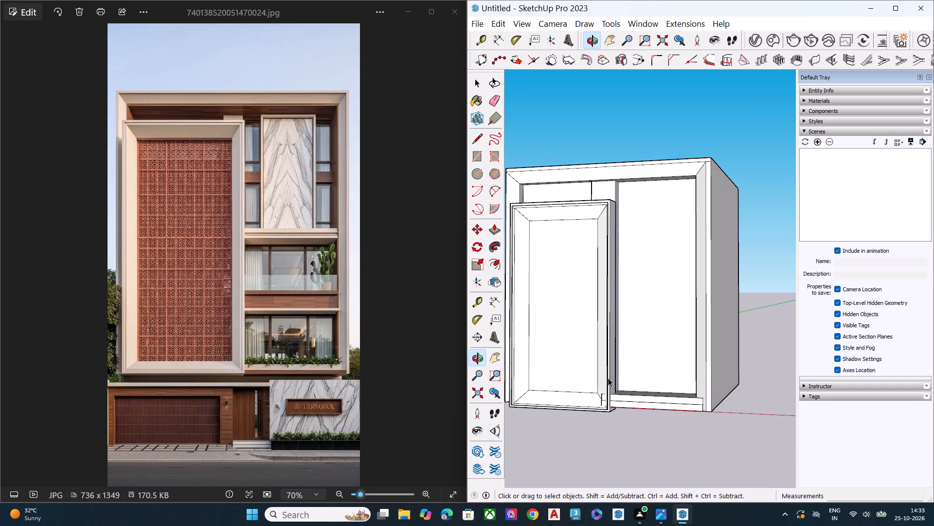
middle_drag(659, 365, 772, 357)
scroll(664, 334, up, 4)
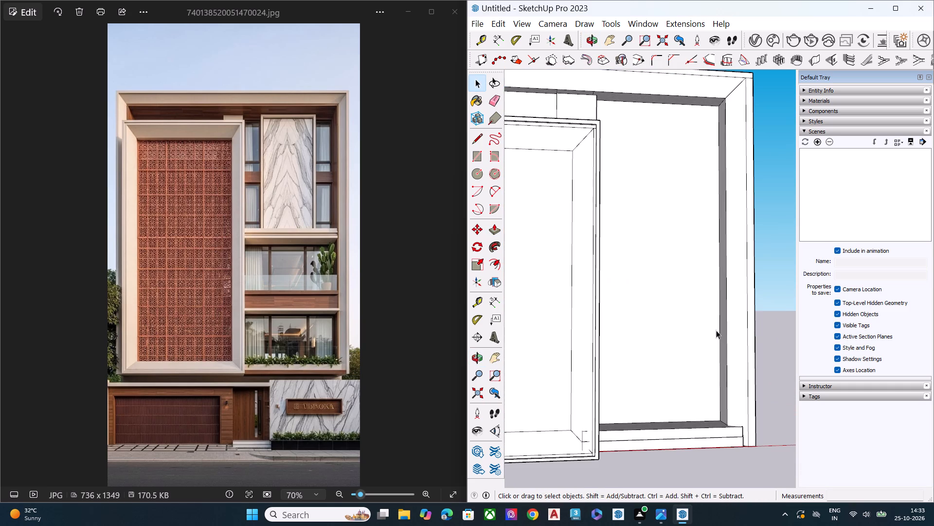
middle_drag(727, 326, 790, 318)
scroll(722, 325, up, 4)
scroll(647, 338, down, 7)
middle_drag(642, 350, 609, 356)
scroll(636, 335, up, 1)
click(642, 325)
key(p)
click(642, 325)
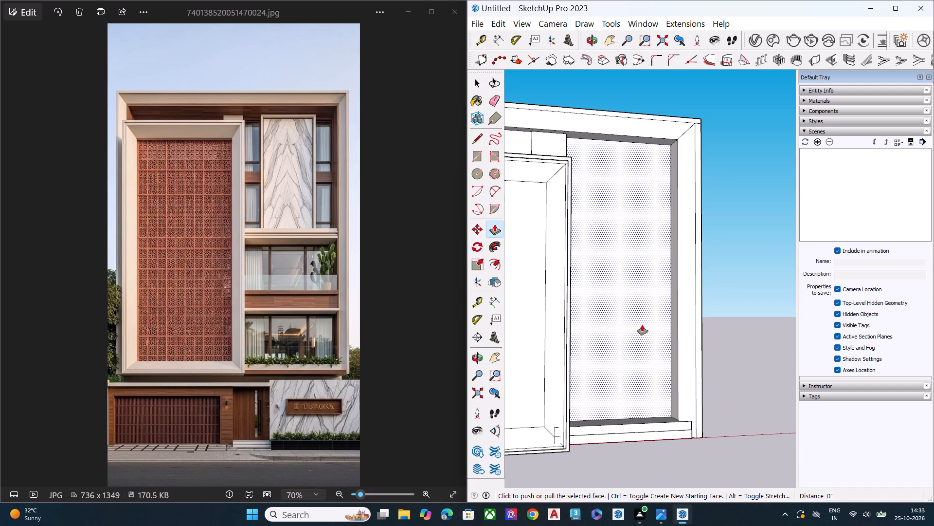
click(677, 352)
key(space)
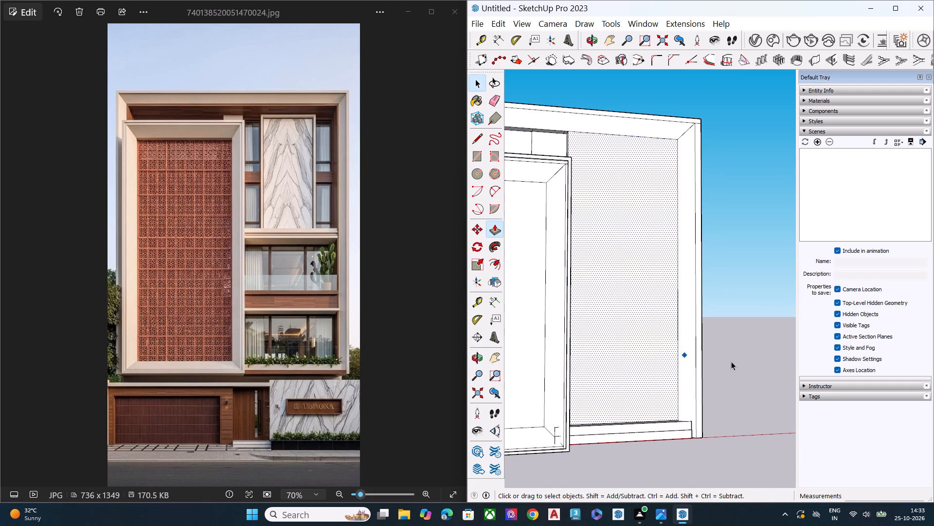
click(731, 361)
Move the framed panel slightly sideways, away from the tall recess.
middle_drag(709, 367, 593, 497)
scroll(673, 383, up, 6)
click(750, 353)
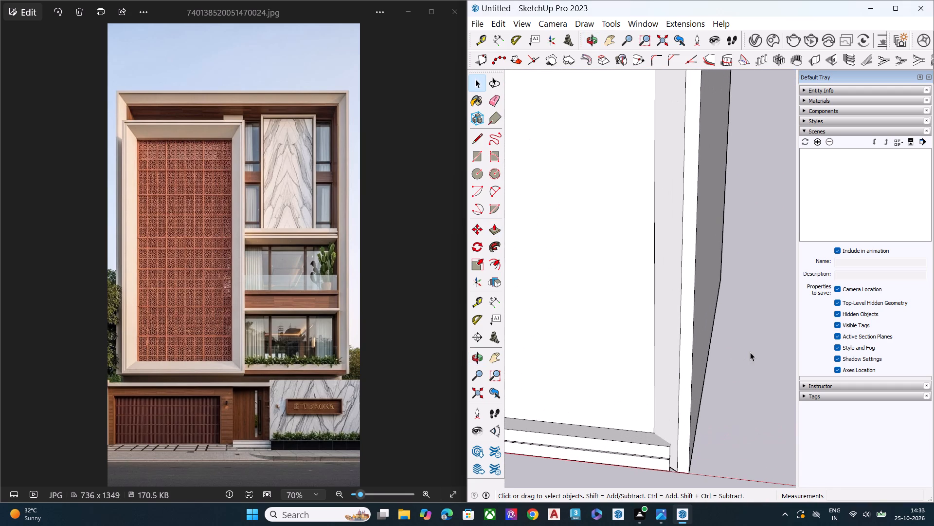
scroll(730, 364, down, 10)
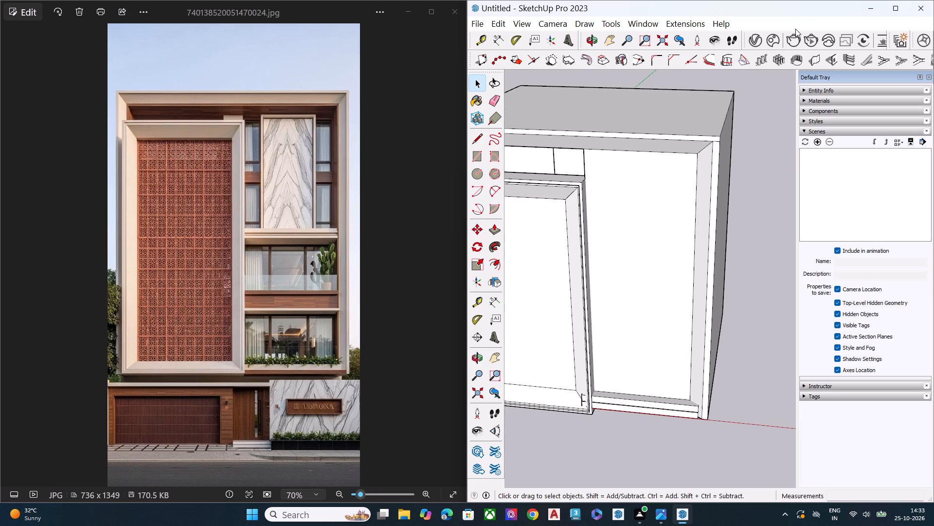
scroll(608, 152, down, 5)
middle_drag(623, 280, 580, 168)
scroll(578, 168, up, 8)
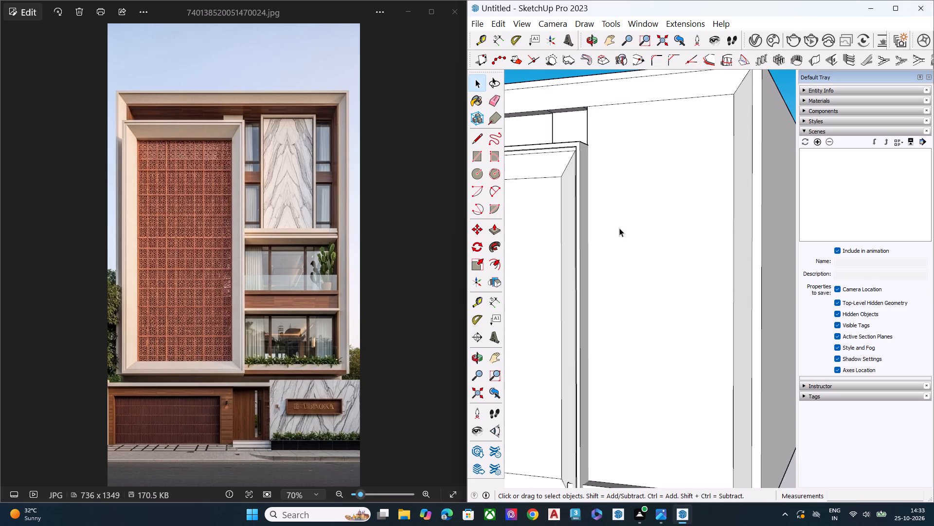
middle_drag(593, 242, 722, 364)
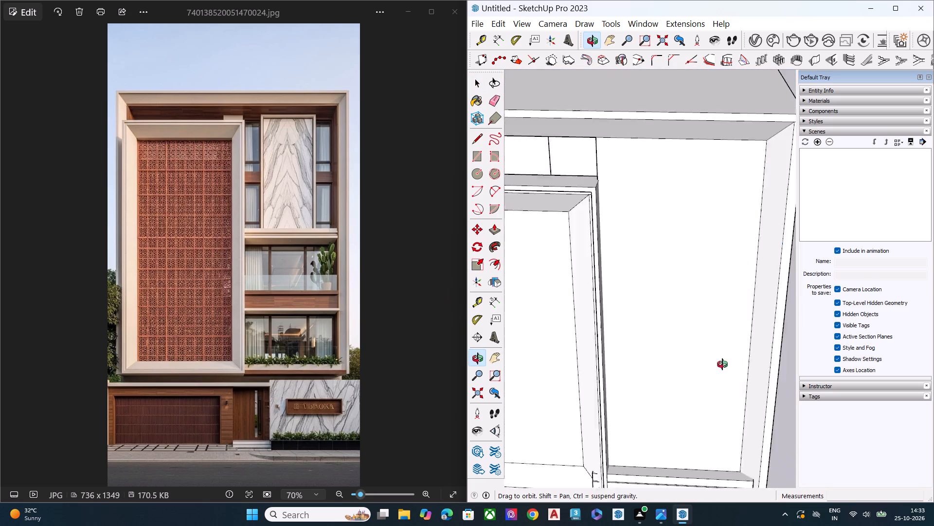
middle_drag(722, 364, 762, 439)
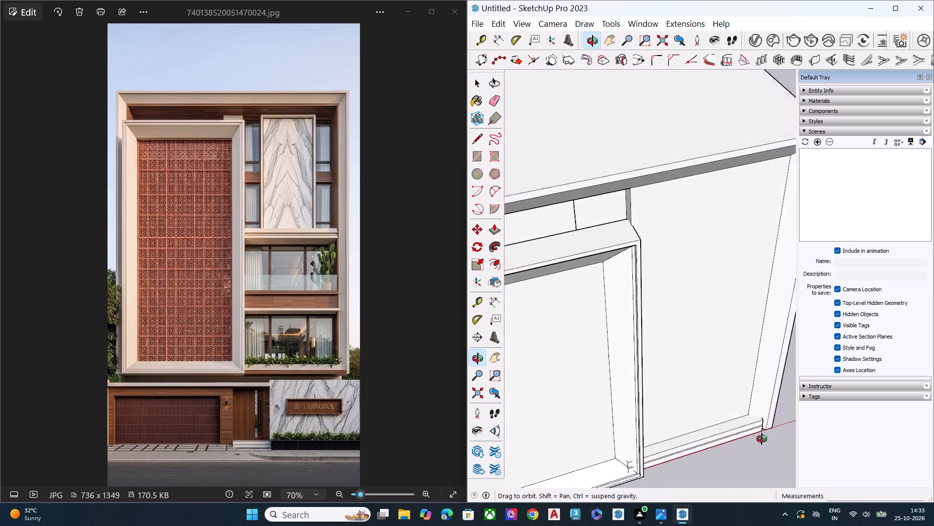
middle_drag(762, 439, 760, 439)
scroll(591, 334, up, 1)
click(616, 293)
key(m)
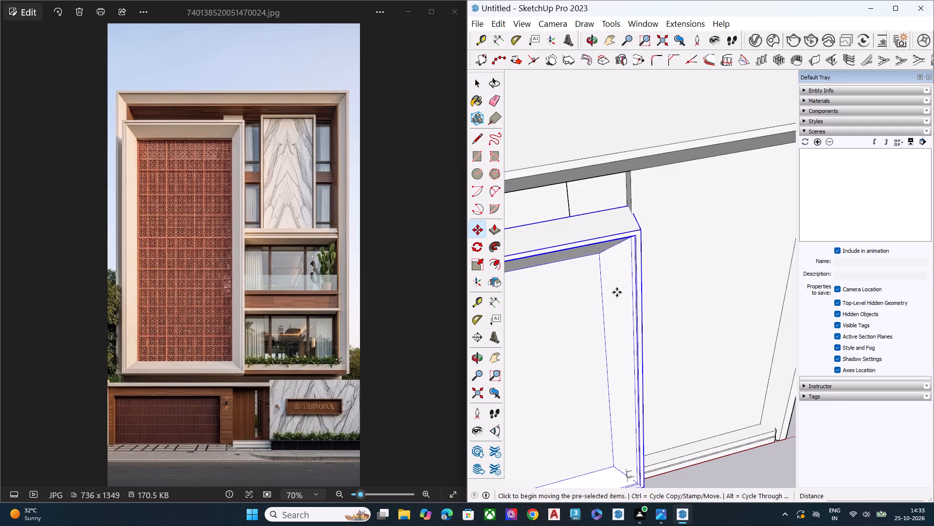
click(617, 292)
click(602, 295)
key(space)
Draw a horizontal line across the lower part of the tall face beside the framed panel, from pier to outer frame.
middle_drag(572, 293, 512, 241)
scroll(577, 217, down, 4)
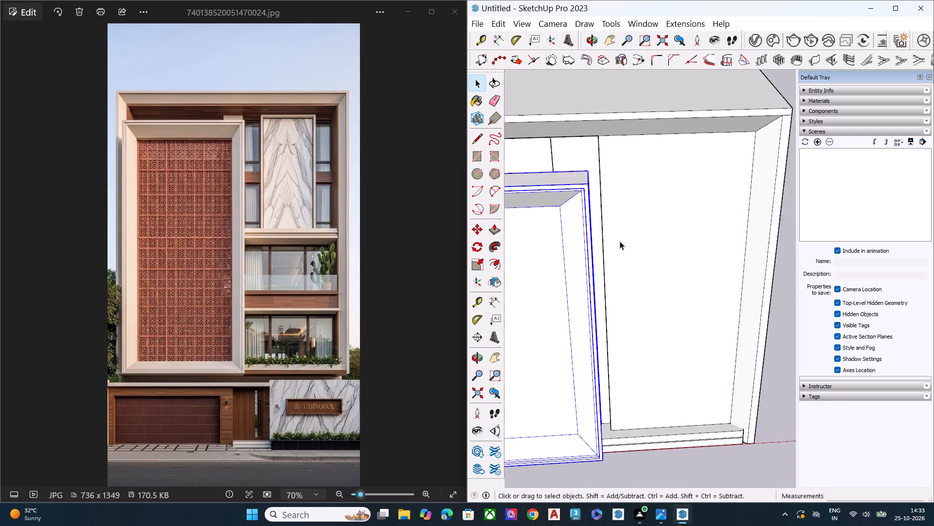
scroll(620, 241, down, 3)
middle_drag(626, 300, 582, 187)
scroll(599, 194, up, 5)
scroll(615, 200, down, 2)
scroll(618, 205, up, 2)
middle_drag(628, 256, 663, 210)
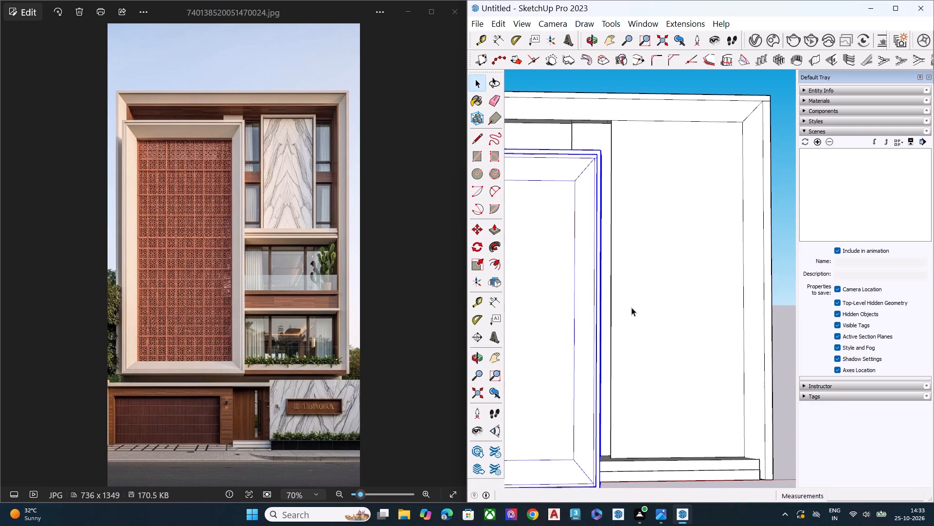
key(l)
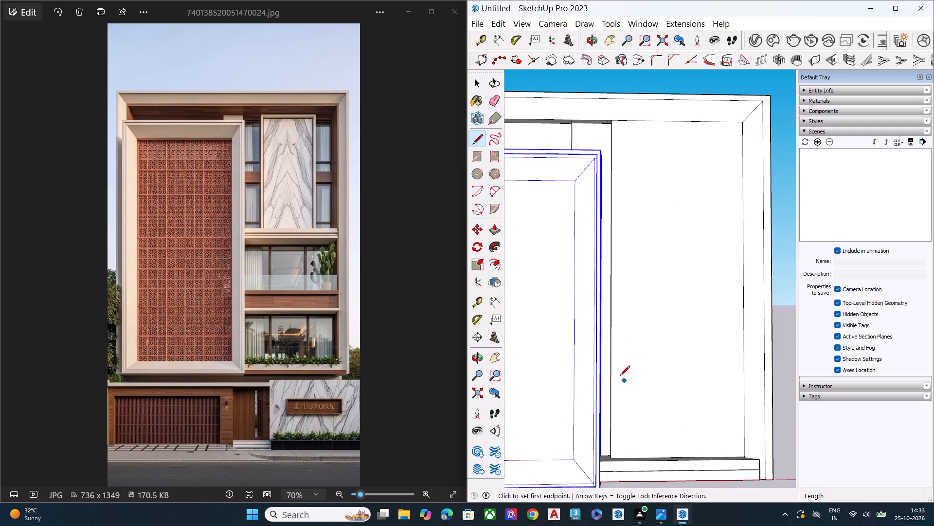
middle_drag(608, 358, 603, 301)
scroll(619, 344, down, 6)
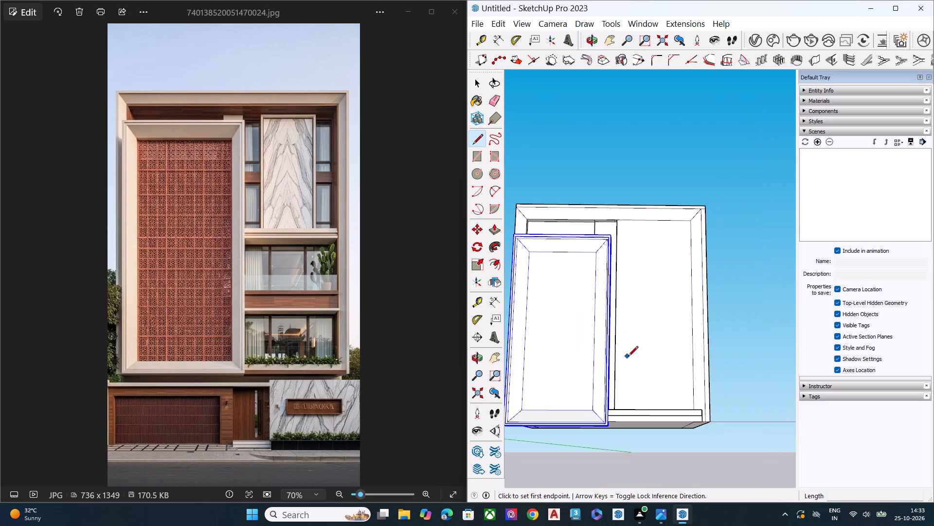
click(615, 364)
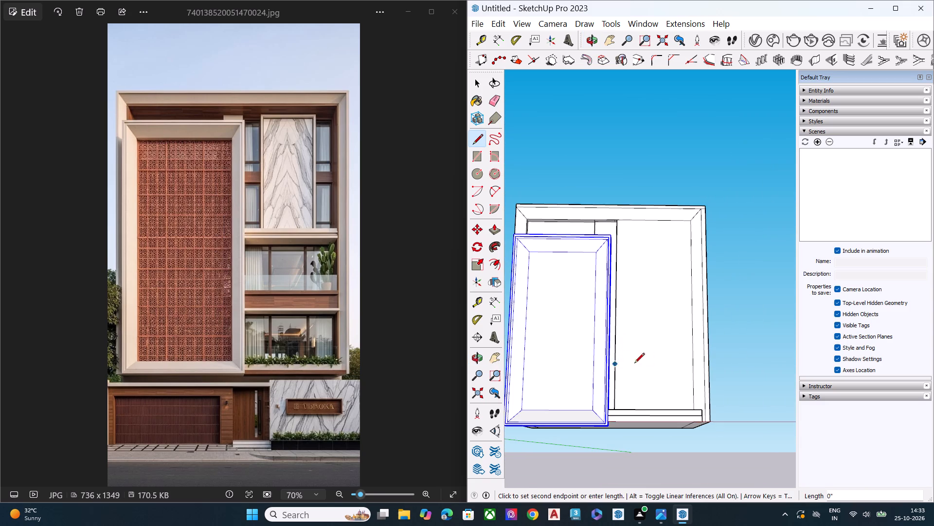
click(691, 365)
key(space)
Copy the horizontal line up the tall face three times, at successive spacings of about 4' 10", 15' 9" and 3' 6".
middle_drag(641, 358, 631, 407)
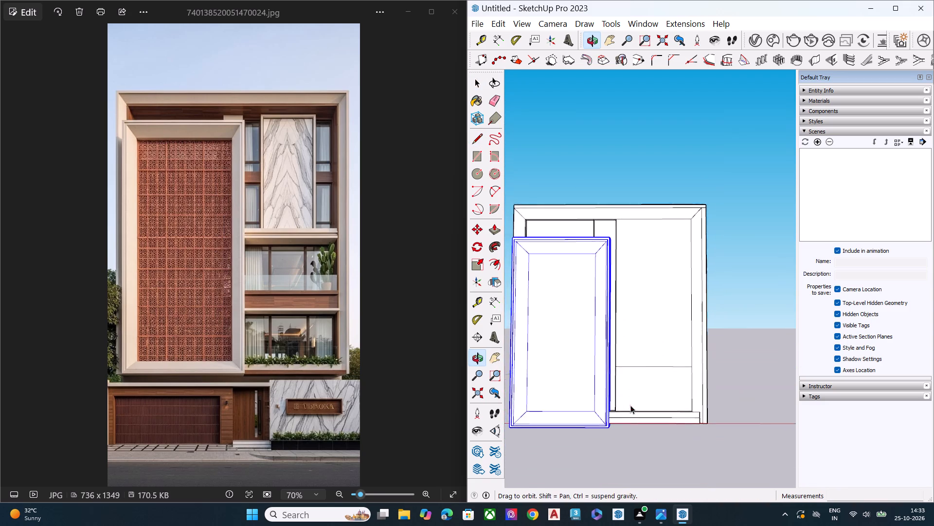
scroll(634, 382, up, 3)
scroll(652, 361, down, 1)
scroll(652, 361, up, 2)
click(660, 364)
key(m)
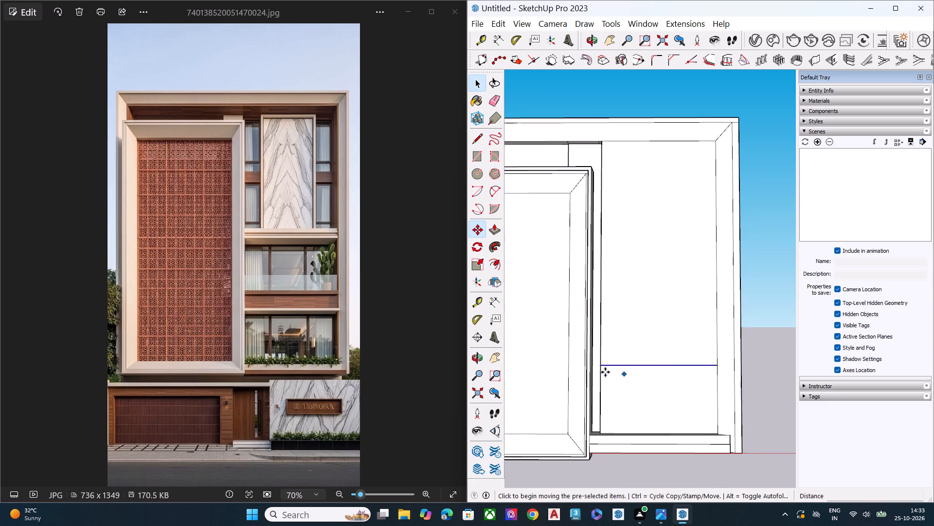
click(600, 366)
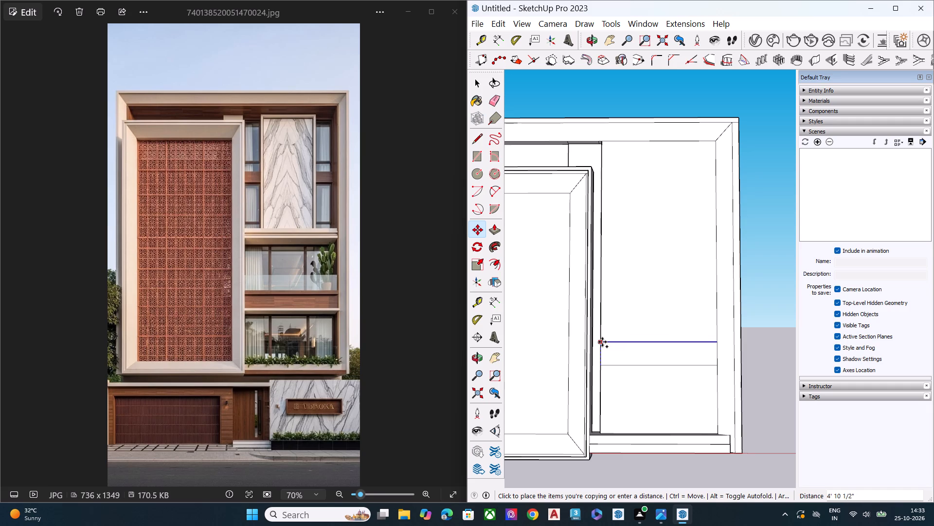
click(602, 342)
click(602, 343)
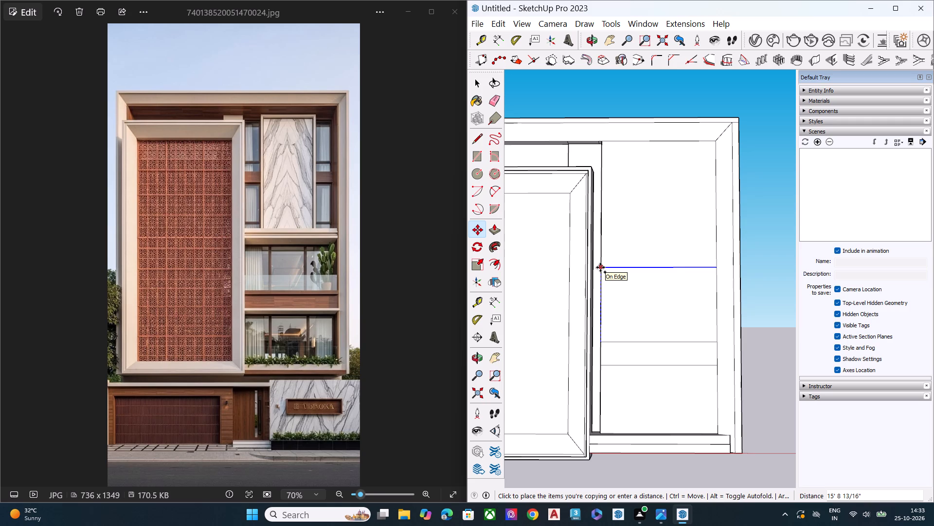
click(600, 267)
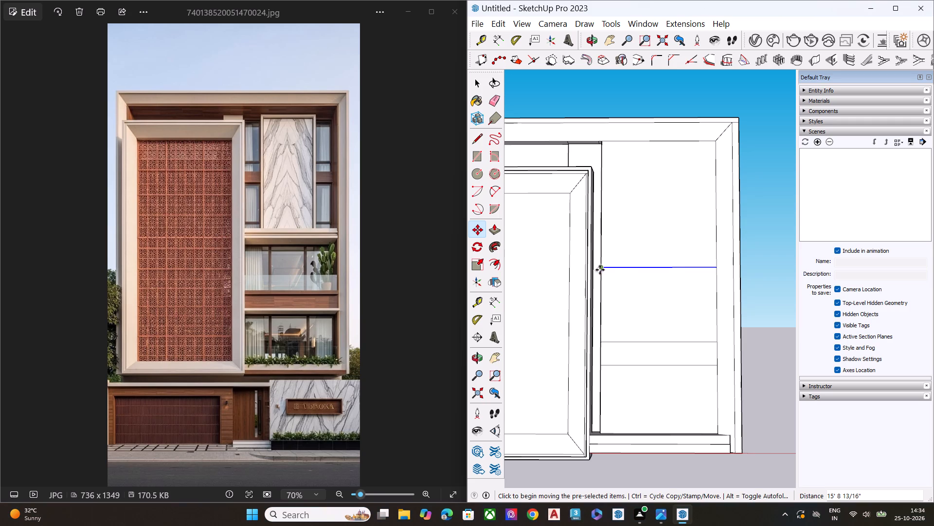
click(600, 269)
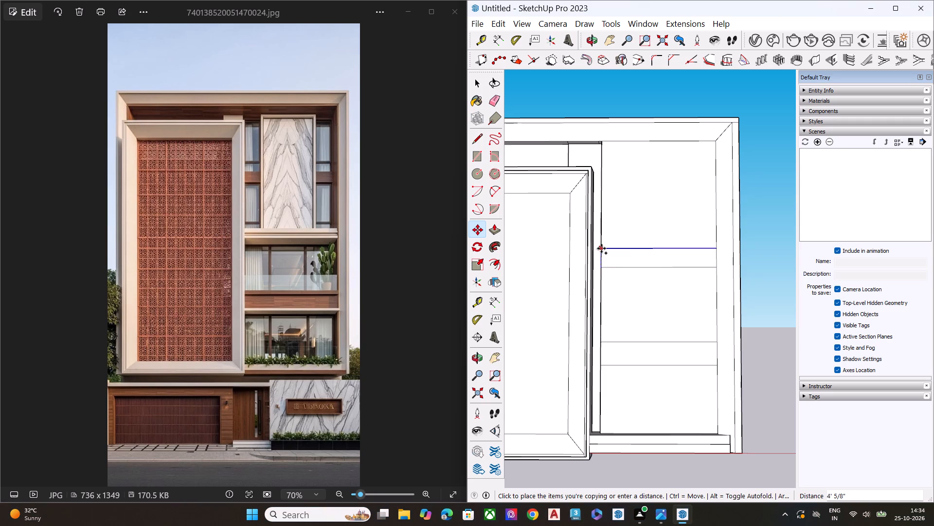
click(601, 251)
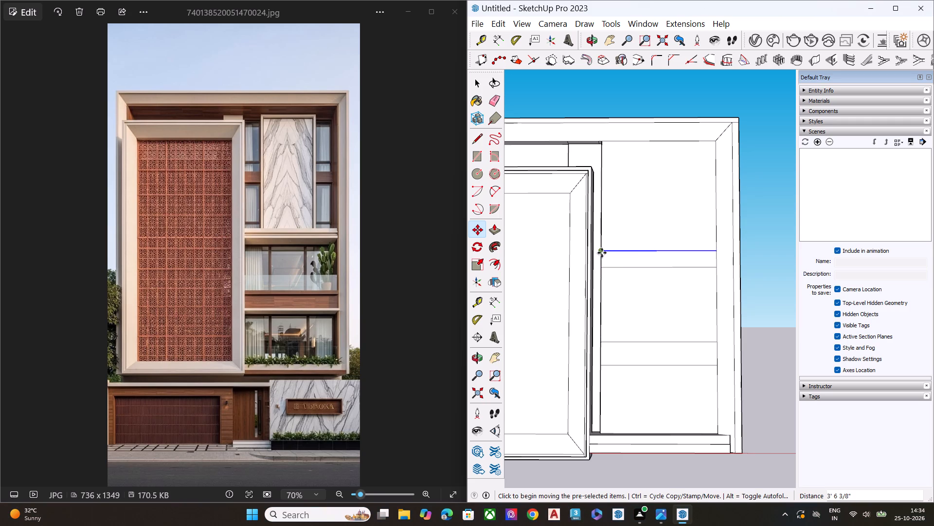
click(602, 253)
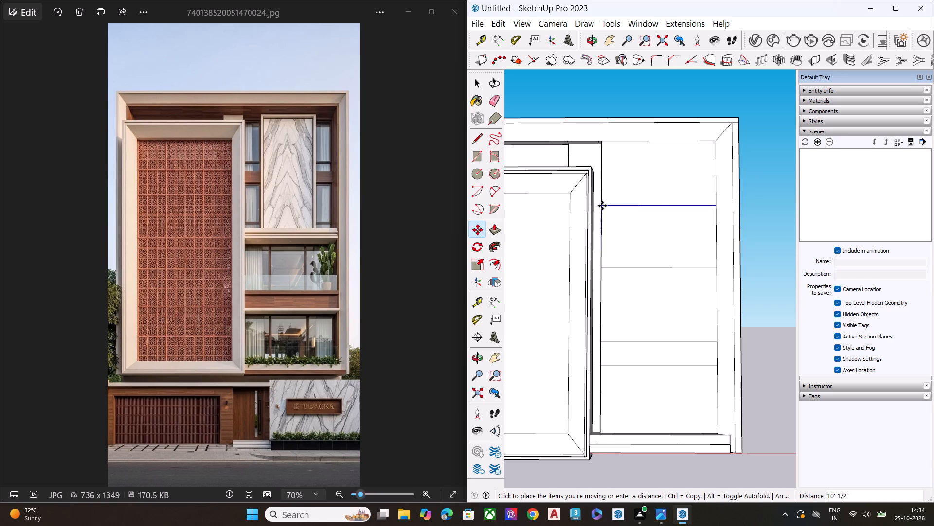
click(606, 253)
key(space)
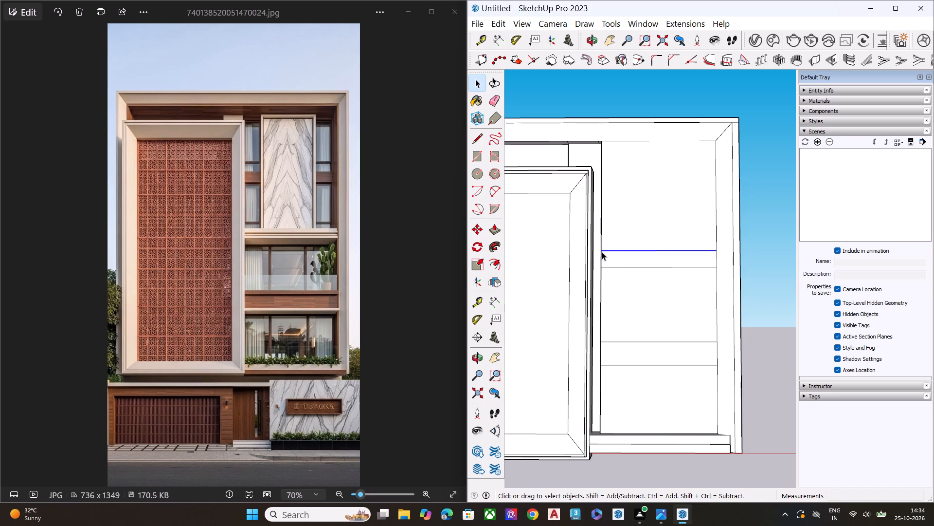
Copy the highest horizontal line up the tall face by about 11' 10".
key(m)
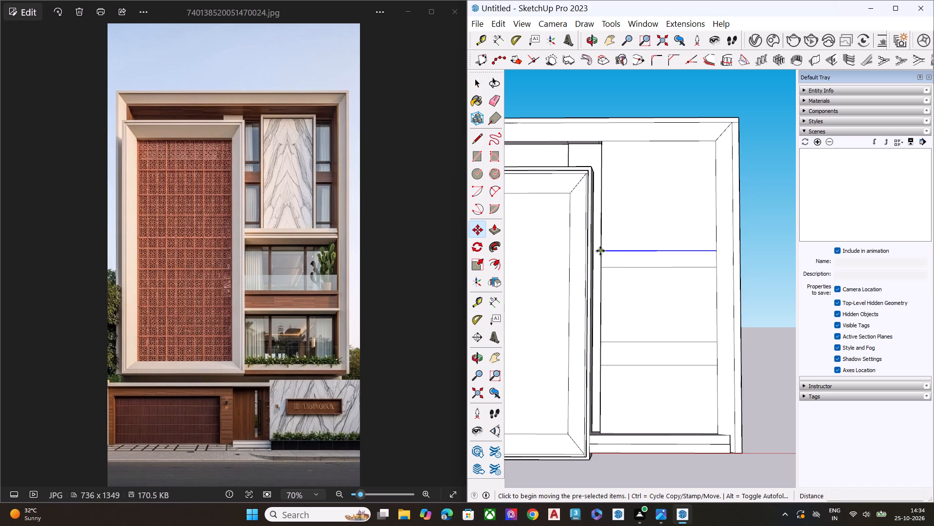
click(600, 251)
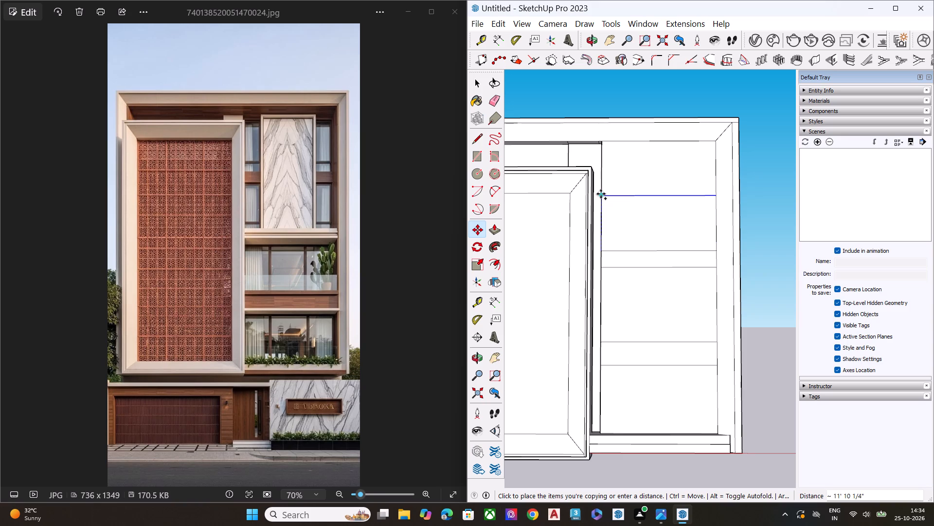
click(600, 194)
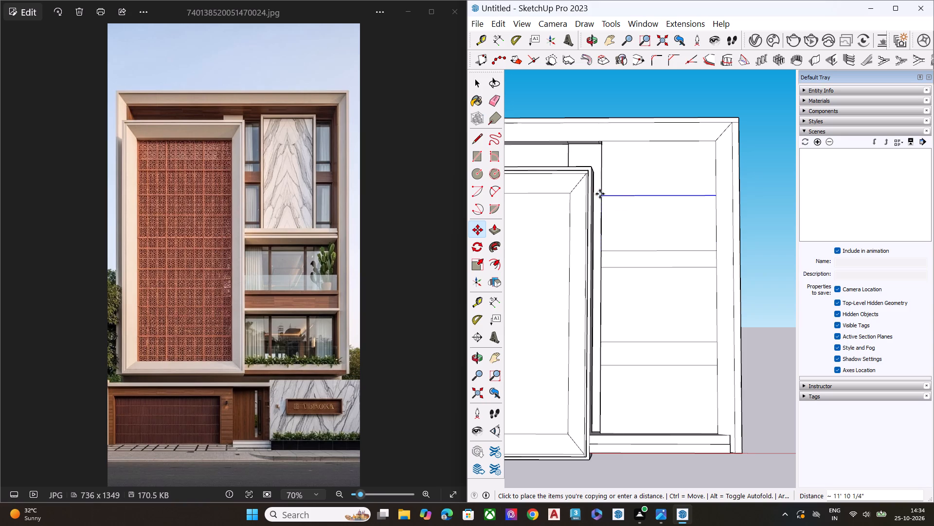
Copy the topmost horizontal line of the tall face down by about 2' 5" to form a narrow upper band.
click(601, 194)
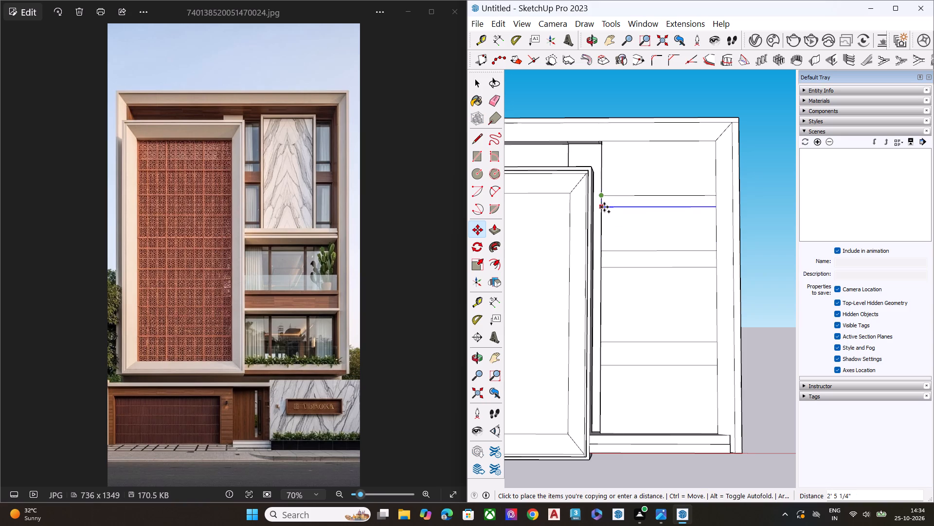
click(604, 207)
key(space)
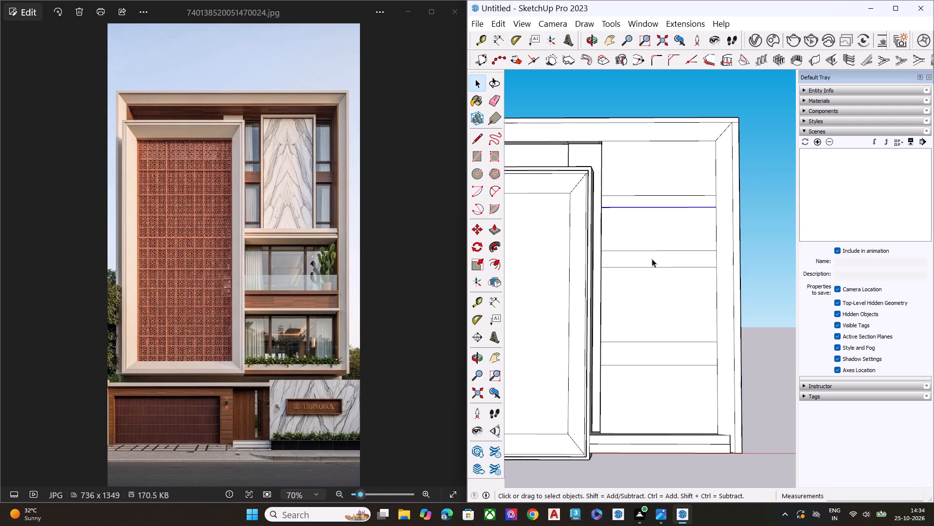
Scale the middle band vertically: top edge down by about 0.67, bottom edge down by about 1.62, and top edge down again by about 0.79.
double_click(659, 265)
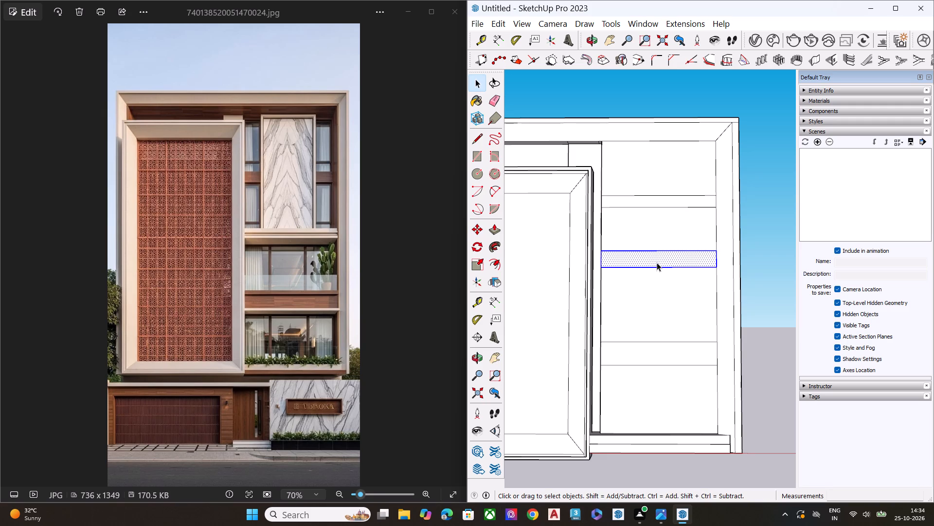
key(s)
click(660, 249)
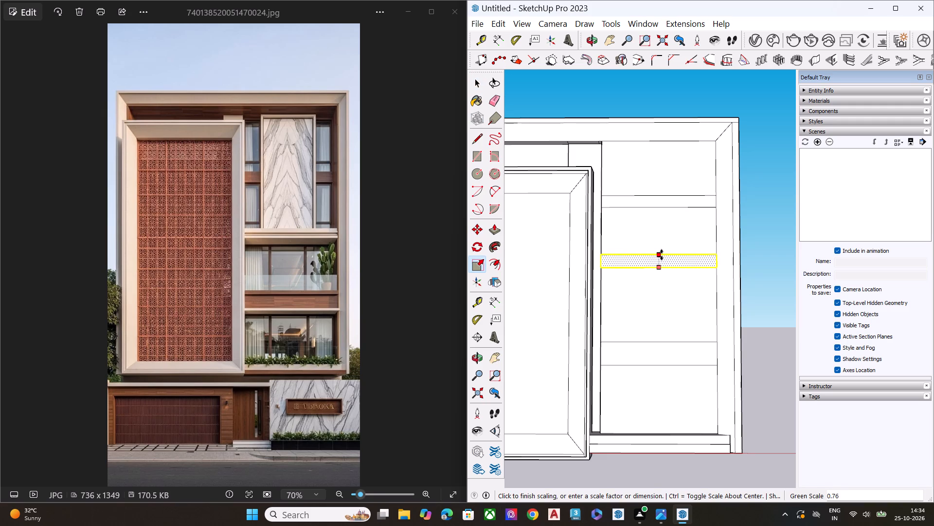
click(662, 256)
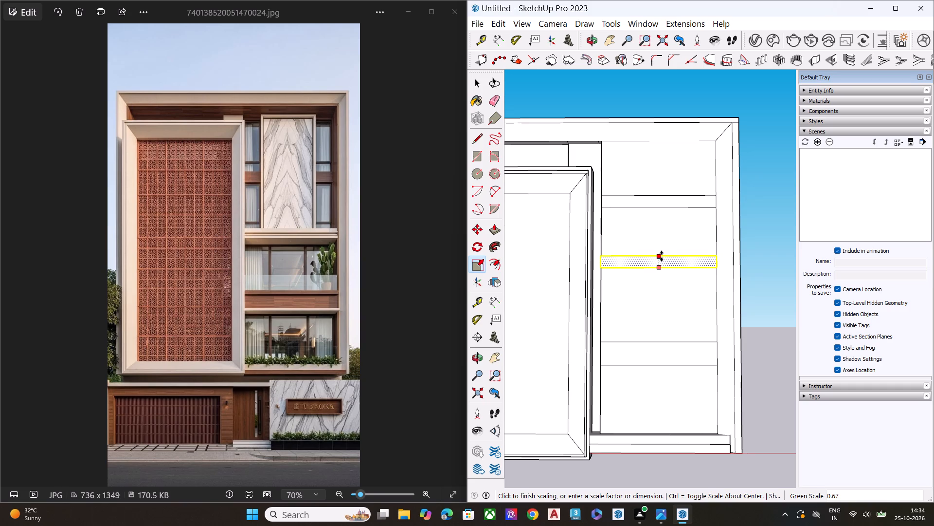
key(space)
click(662, 263)
click(662, 263)
key(s)
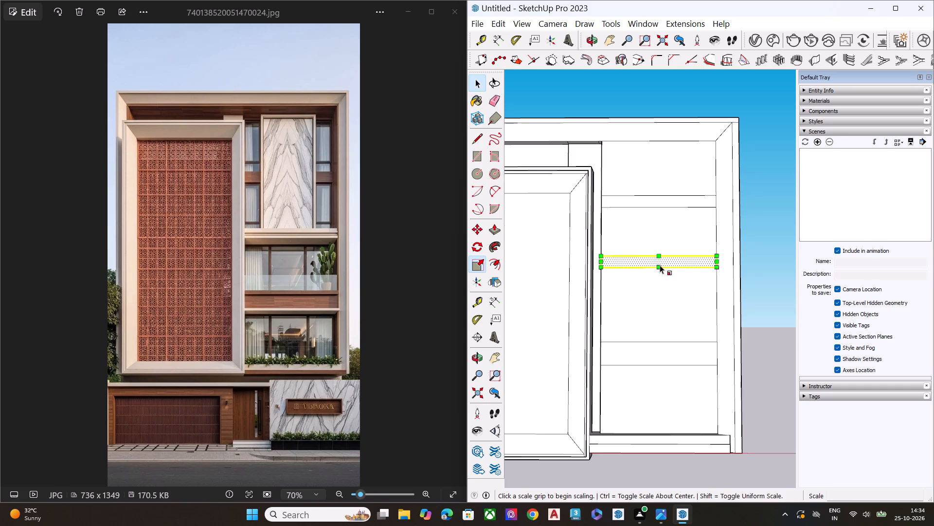
click(659, 267)
click(659, 274)
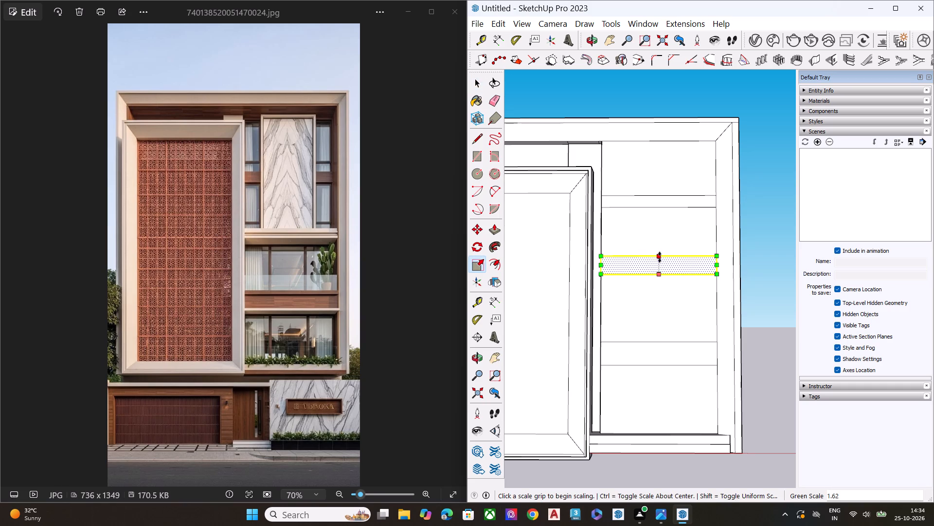
click(660, 257)
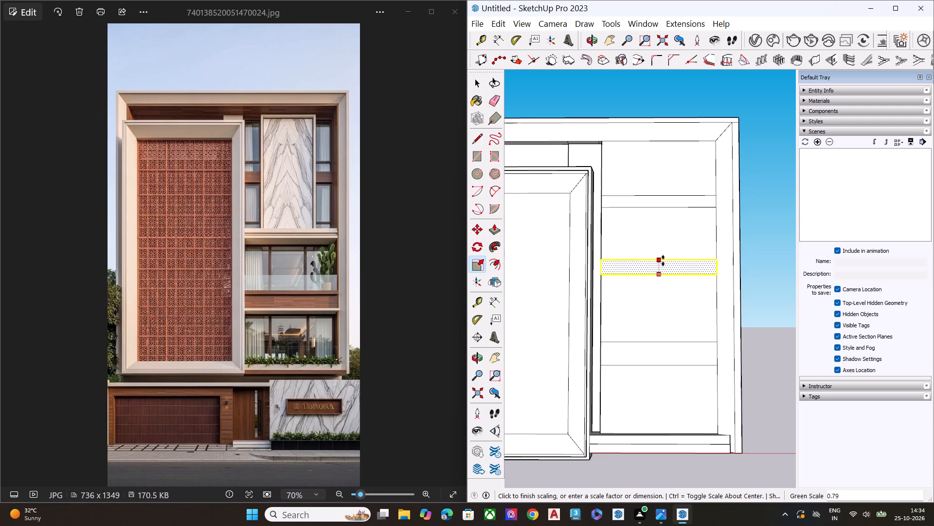
click(663, 263)
key(space)
click(768, 281)
Shift the upper band down with Scale, lowering its top edge and stretching its bottom edge down by a factor of about 1.50.
scroll(629, 289, down, 1)
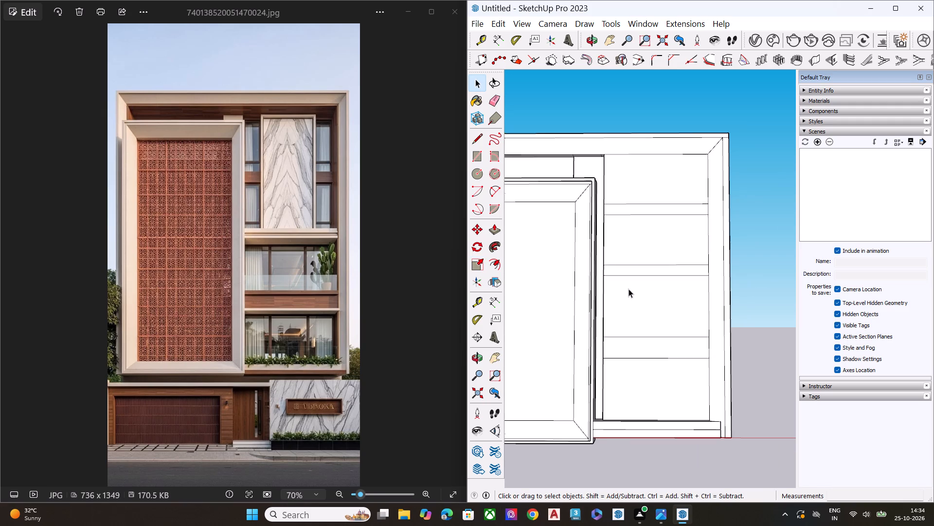
scroll(629, 289, down, 3)
middle_drag(645, 314, 648, 325)
scroll(633, 241, up, 3)
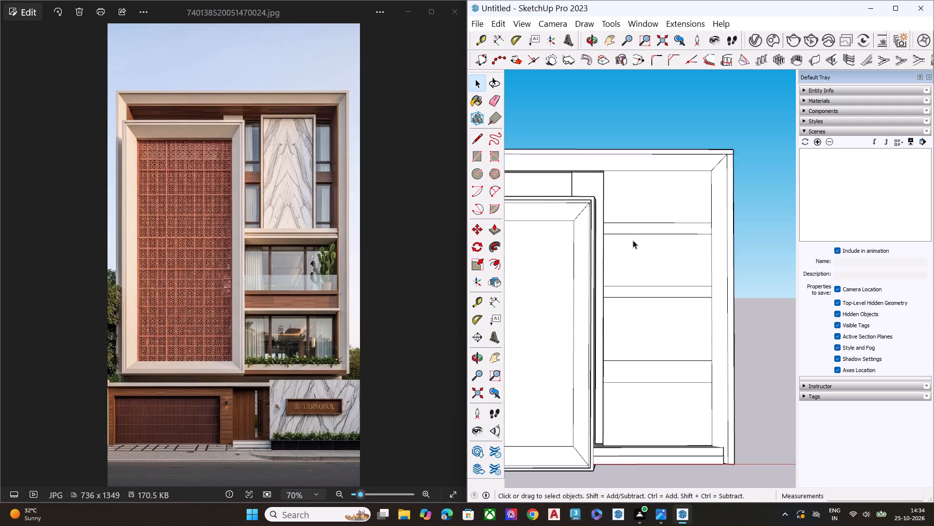
scroll(633, 240, down, 1)
scroll(633, 240, up, 3)
double_click(663, 224)
key(s)
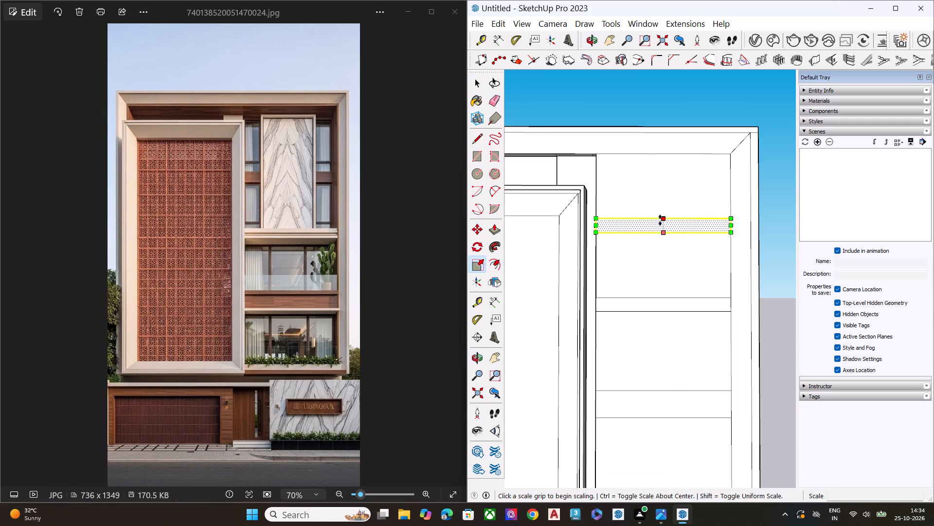
click(665, 219)
click(665, 227)
click(664, 235)
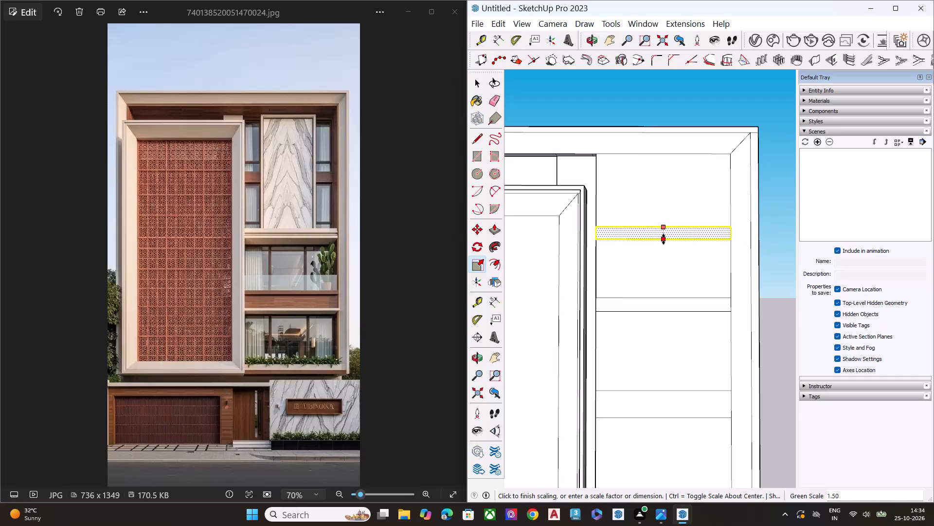
click(664, 239)
key(space)
scroll(624, 243, down, 6)
click(759, 271)
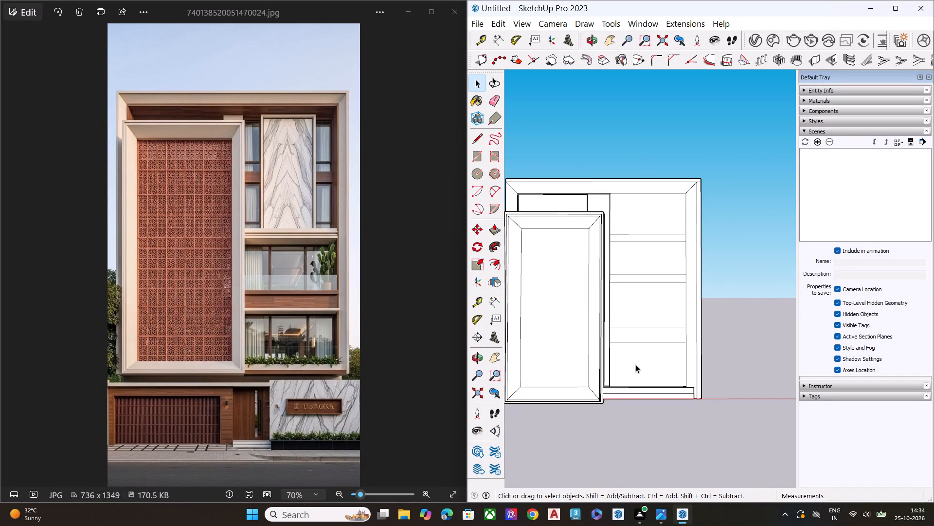
Scale the lowest band vertically: bottom edge down by about 1.12, top edge down by about 0.71, and top edge back up by about 1.24.
scroll(648, 379, up, 5)
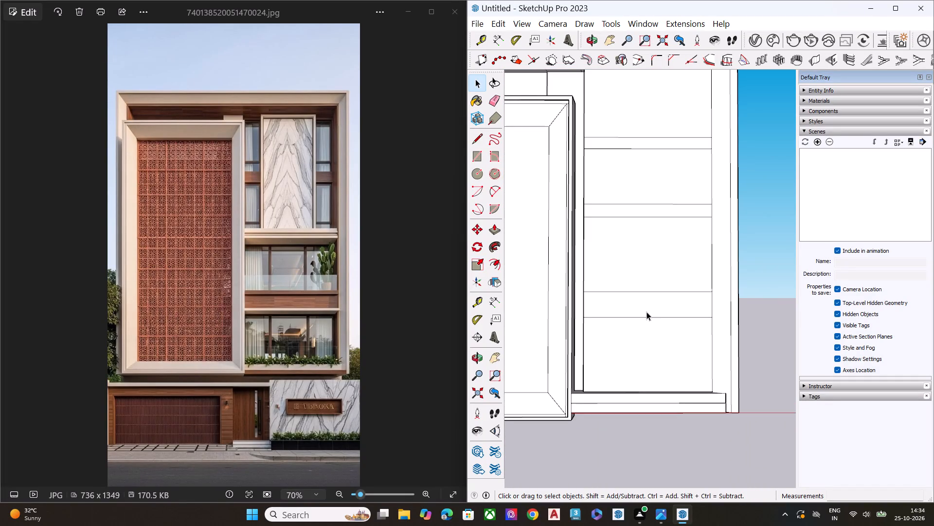
double_click(647, 312)
key(s)
click(649, 319)
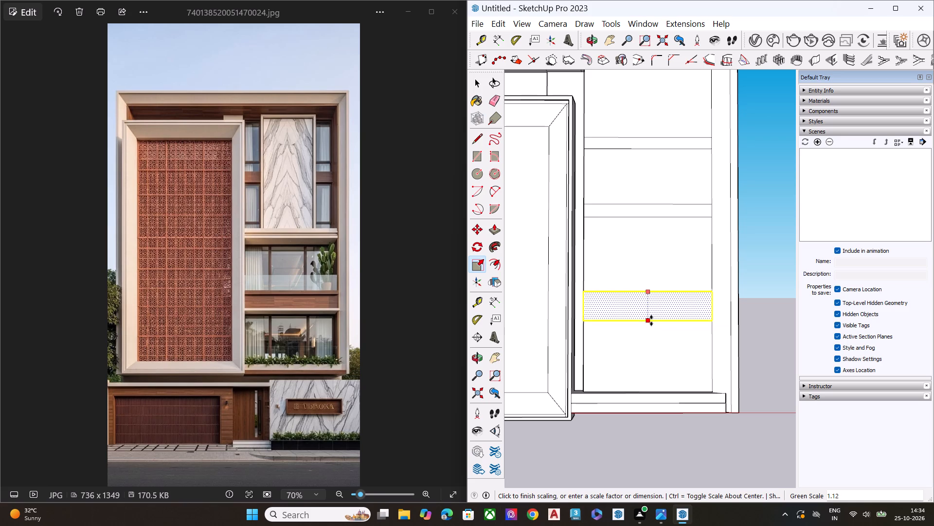
click(651, 320)
click(649, 292)
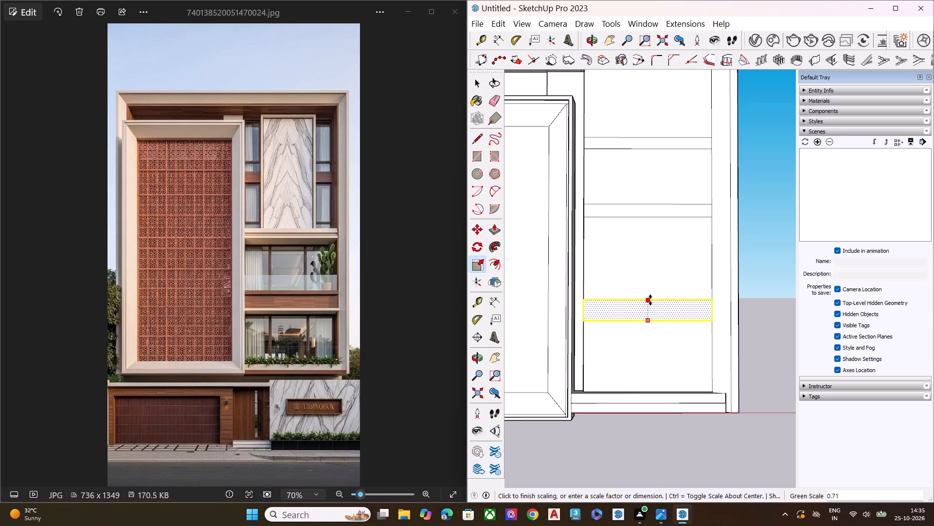
click(650, 300)
key(space)
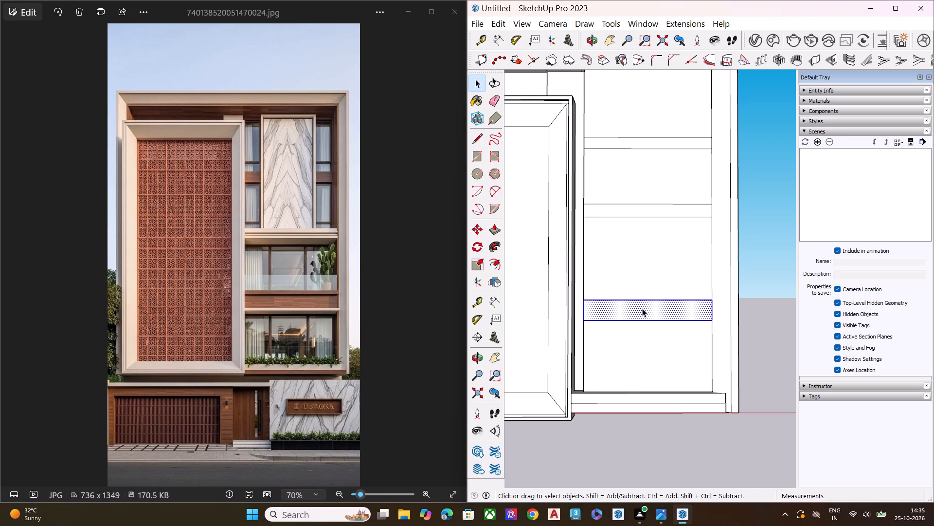
key(s)
click(647, 300)
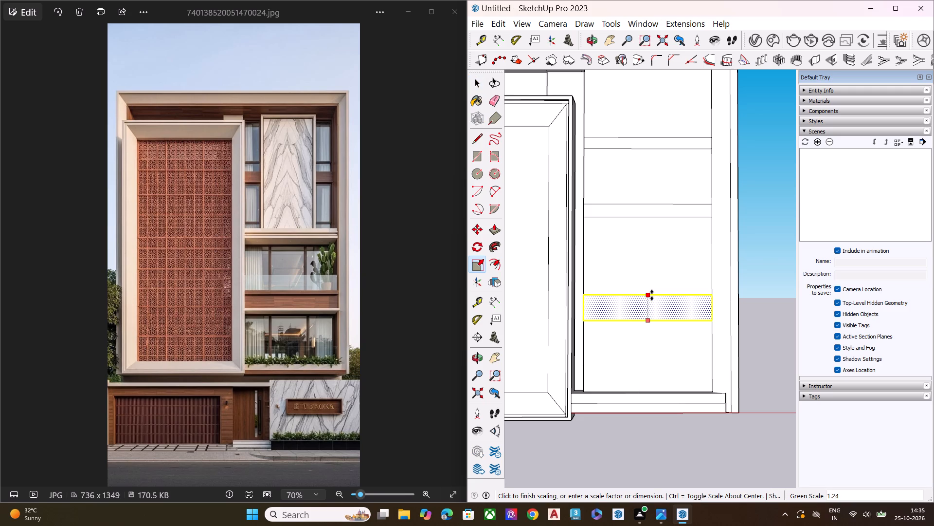
click(652, 295)
key(space)
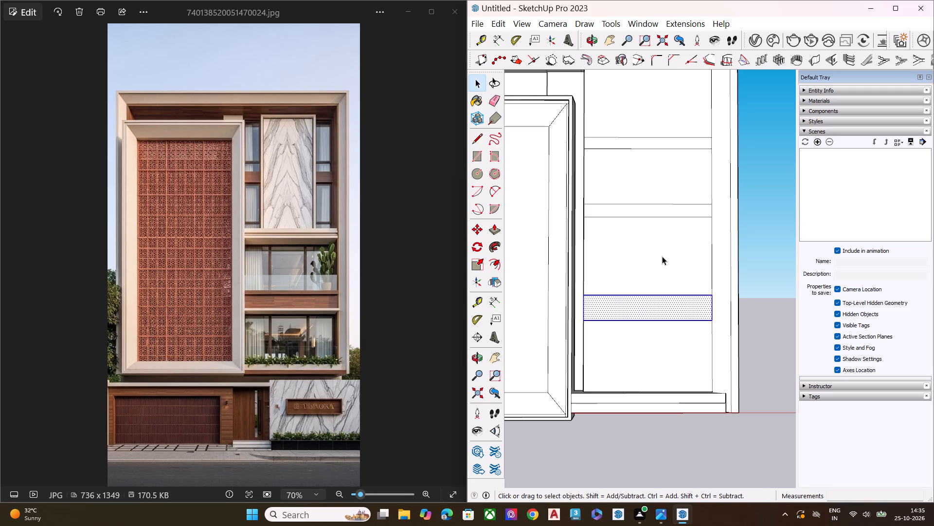
click(662, 256)
Shift the middle band down with Scale, stretching its bottom edge down by about 1.76 and lowering its top edge slightly.
double_click(650, 209)
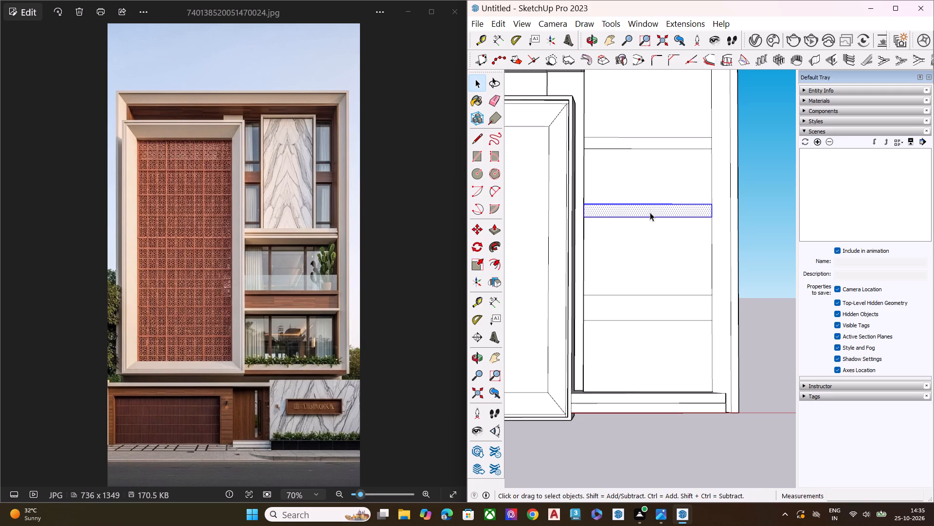
key(s)
click(647, 220)
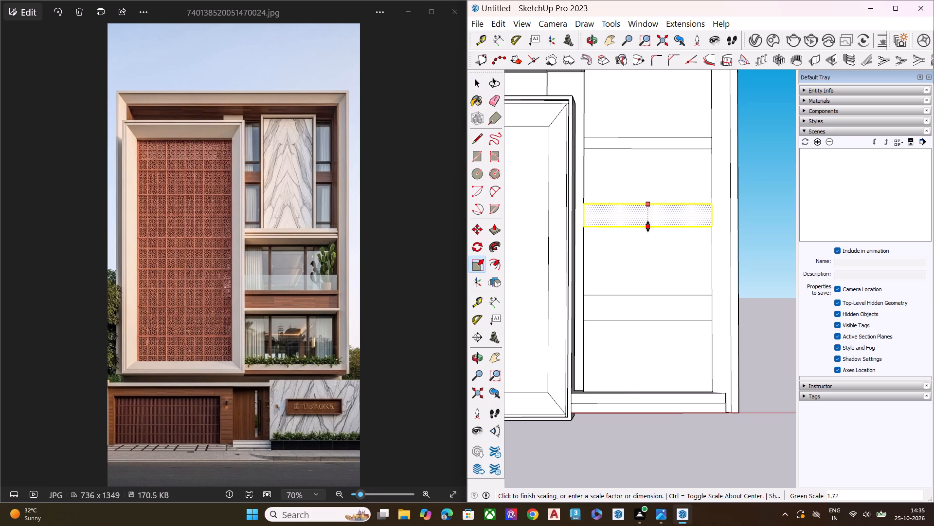
click(648, 227)
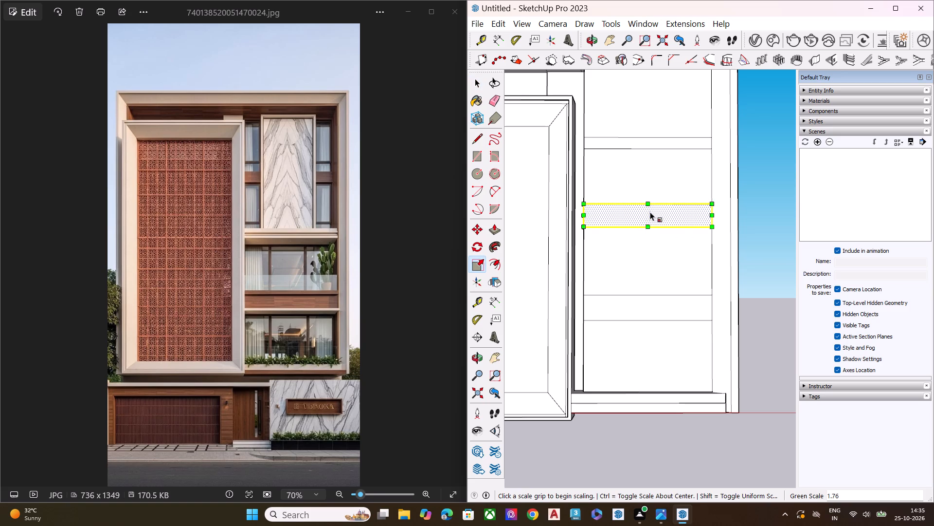
click(649, 207)
click(650, 210)
key(space)
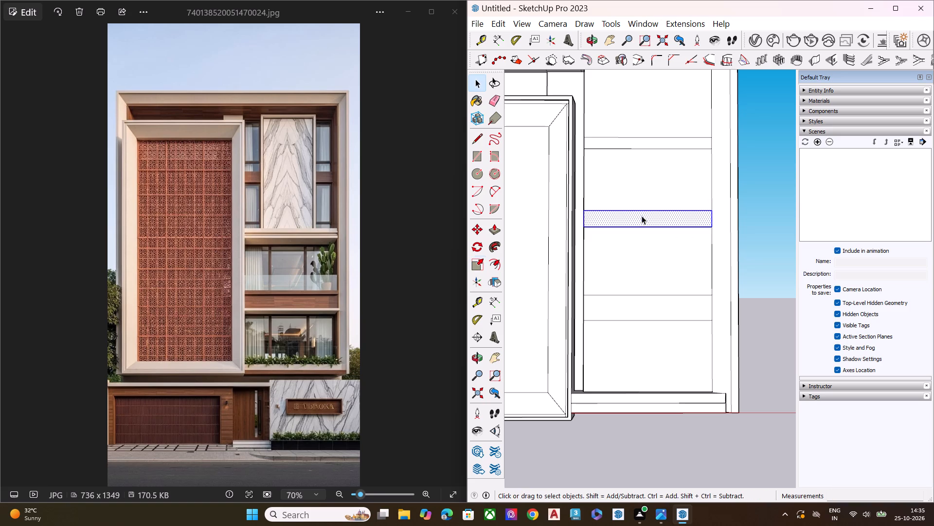
click(764, 275)
Shift the upper band slightly down with Scale, stretching its bottom edge by about 1.20 and lowering its top edge a little.
scroll(610, 305, down, 5)
scroll(643, 192, up, 5)
scroll(629, 237, down, 2)
scroll(620, 215, up, 5)
double_click(623, 220)
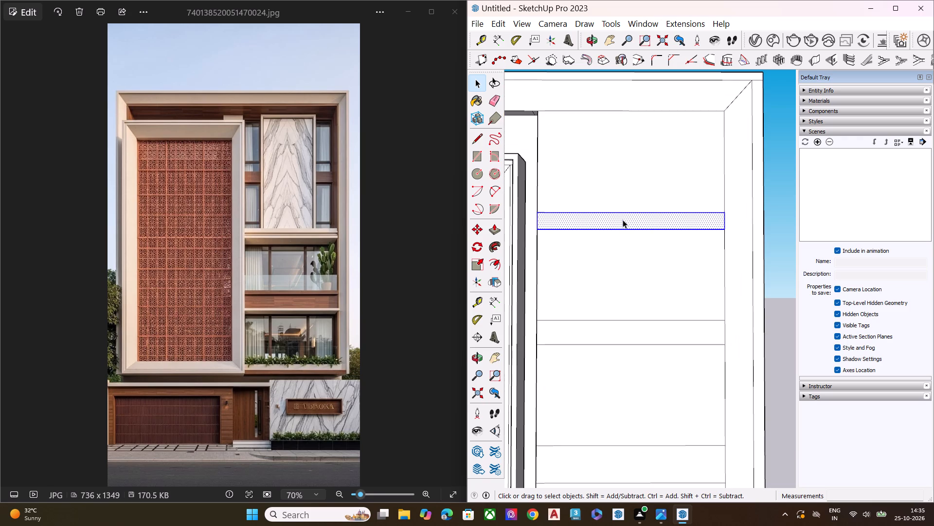
key(s)
click(632, 232)
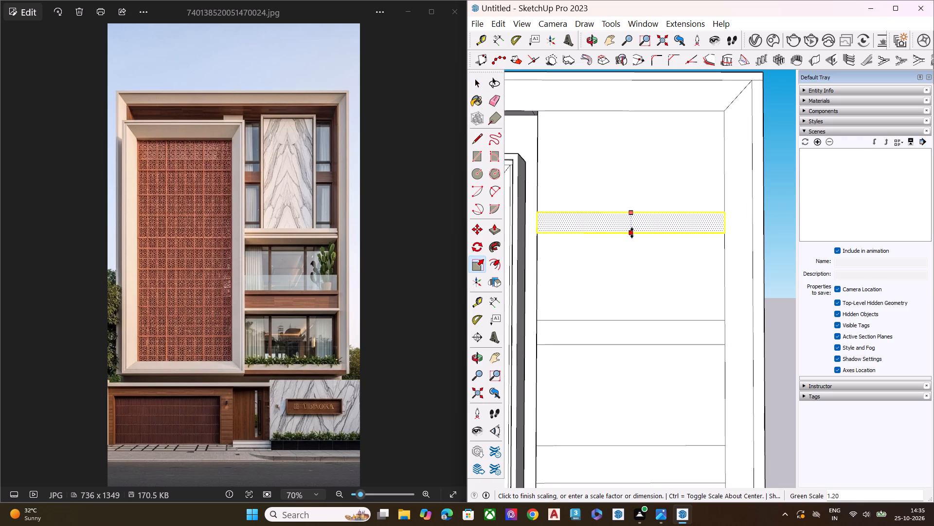
click(632, 233)
key(space)
key(s)
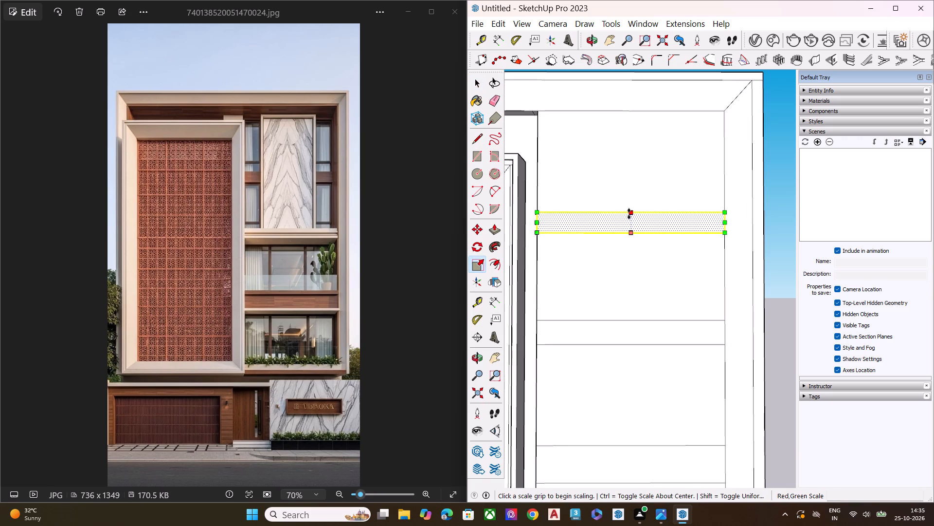
click(629, 214)
click(633, 215)
key(space)
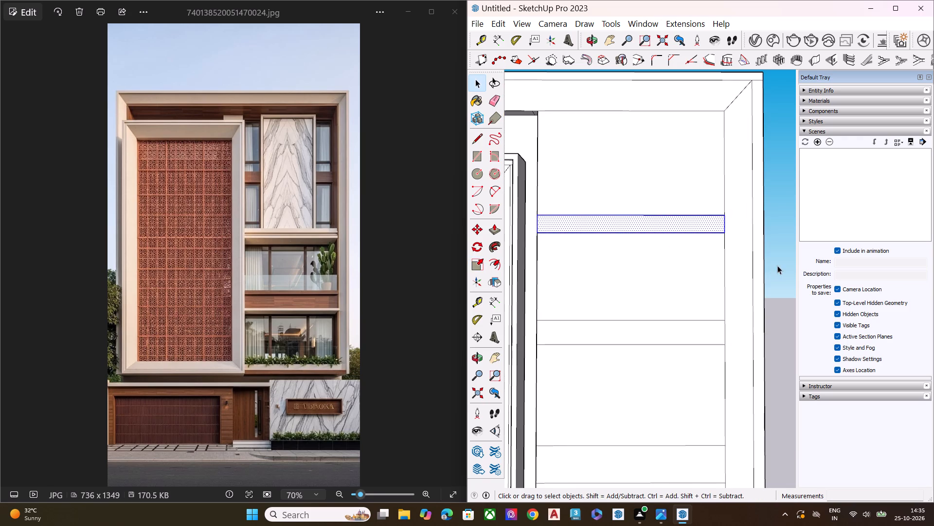
click(777, 265)
Compare the banded face with the floors, windows and marble panel beside the red screen in the reference photo.
scroll(660, 276, down, 1)
scroll(613, 268, down, 3)
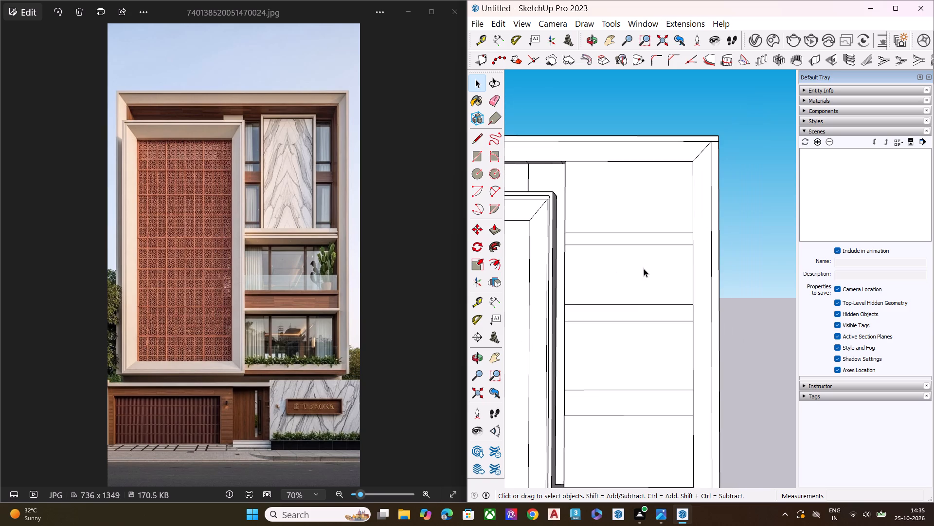
middle_drag(626, 303, 552, 378)
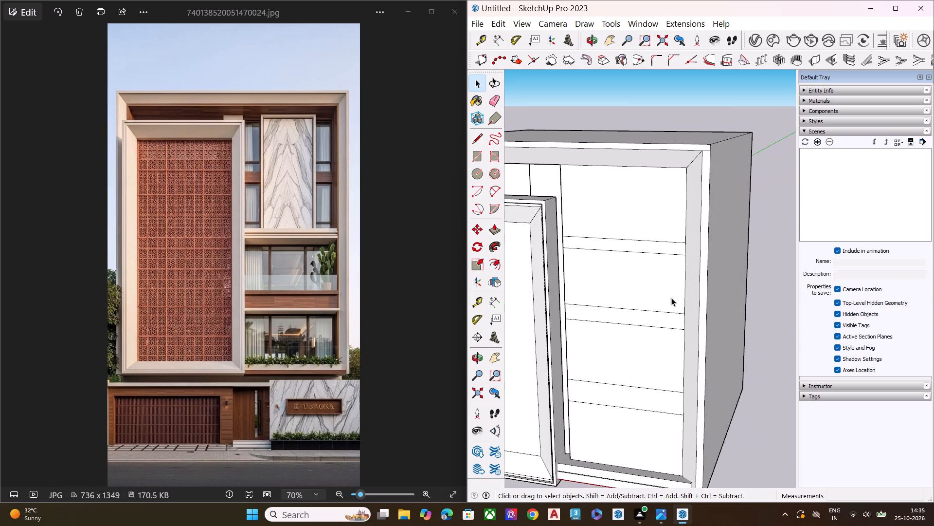
middle_drag(683, 300, 810, 272)
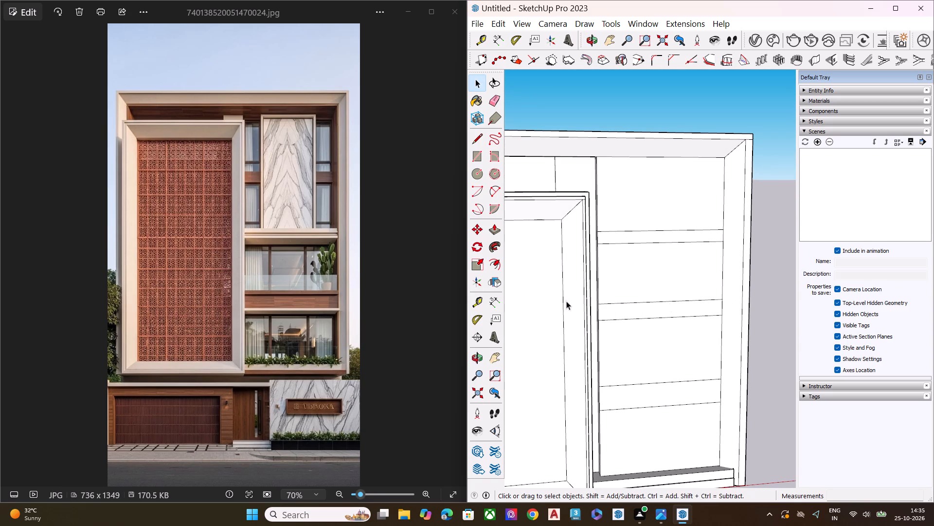
scroll(377, 200, up, 7)
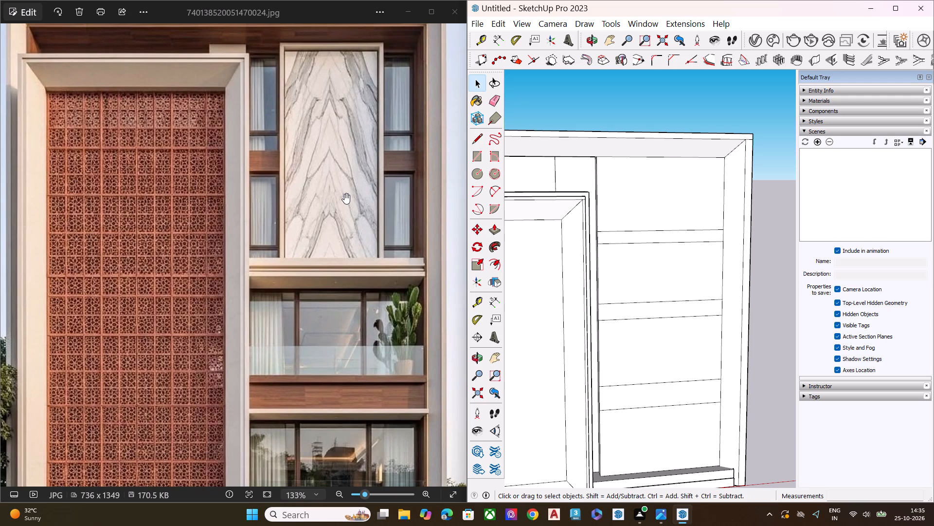
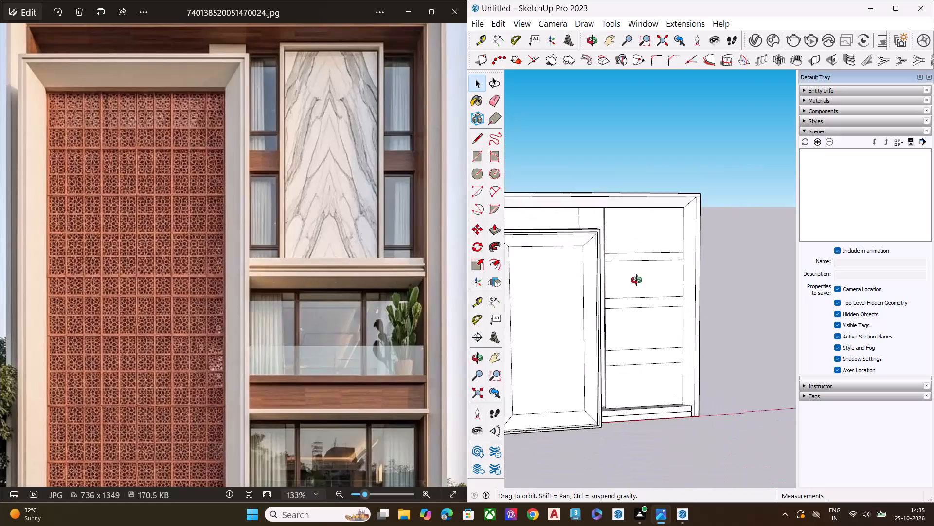
Push the uppermost bay face on the facade inward about 2' 1" to form a recess.
middle_drag(636, 280, 658, 255)
key(space)
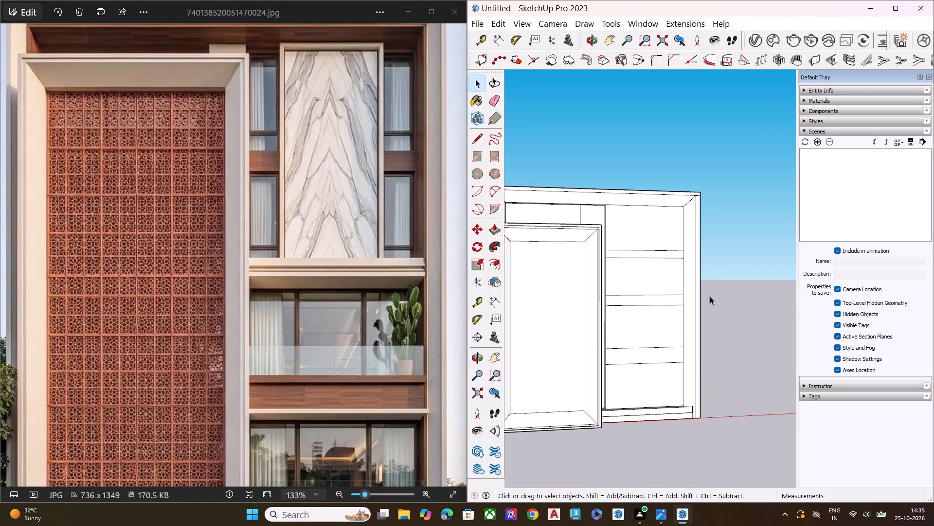
click(710, 296)
key(space)
middle_drag(630, 265, 691, 249)
scroll(664, 223, up, 6)
scroll(661, 222, down, 2)
scroll(661, 222, up, 2)
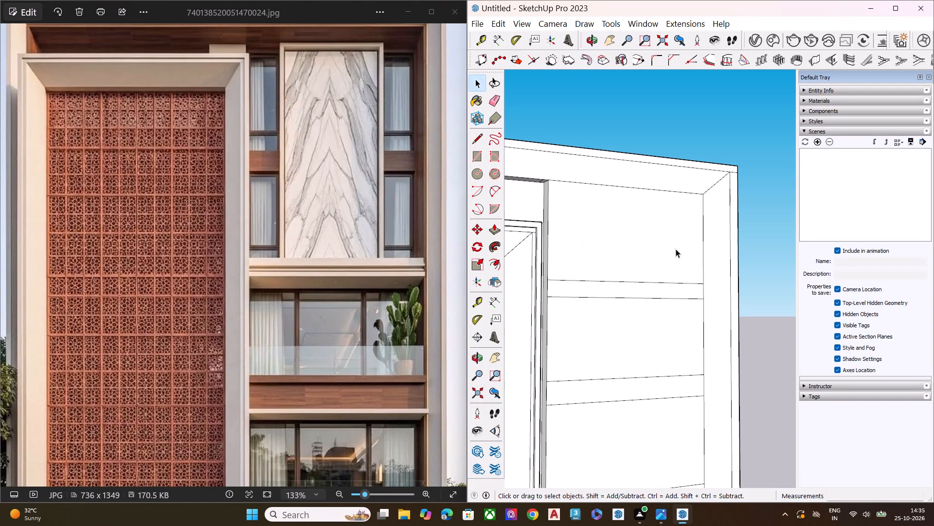
click(682, 246)
key(p)
click(682, 246)
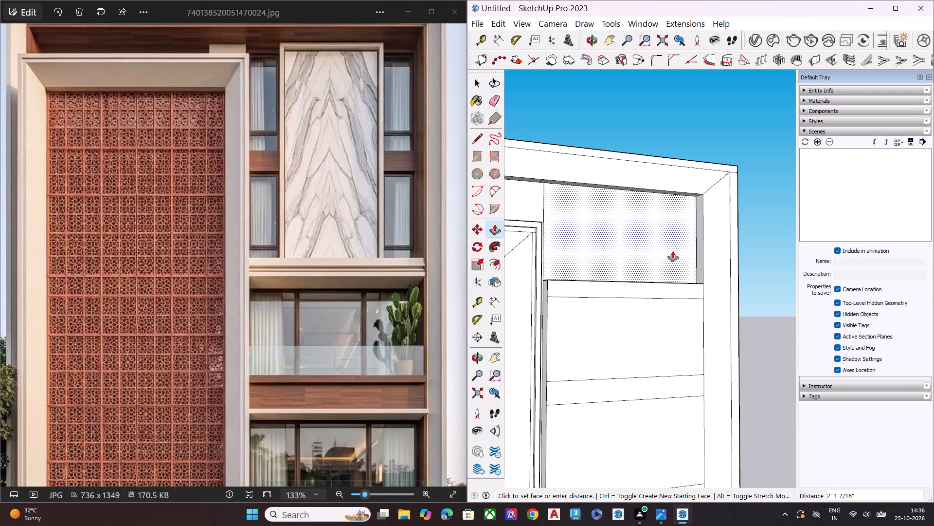
click(673, 251)
key(space)
click(761, 296)
Repeat the same recess depth on the three bays below the uppermost one.
key(p)
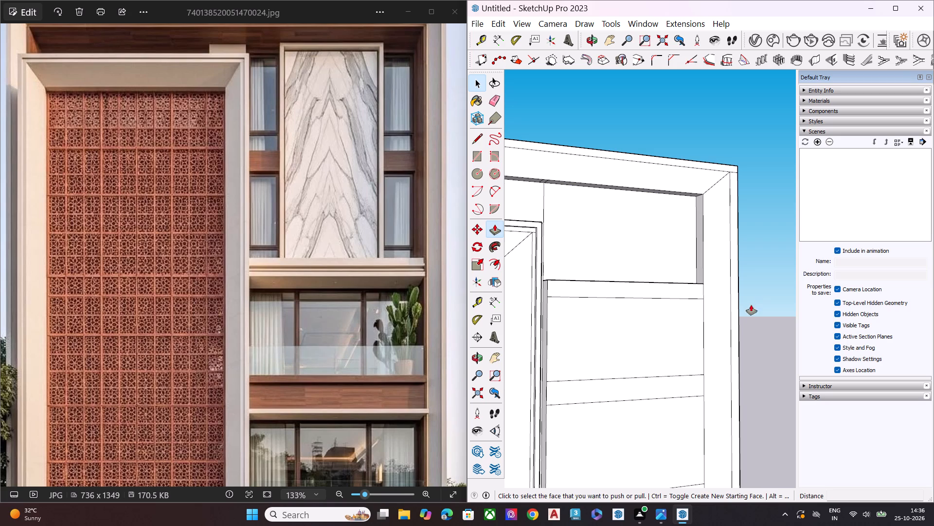
double_click(663, 348)
double_click(662, 424)
scroll(647, 304, down, 4)
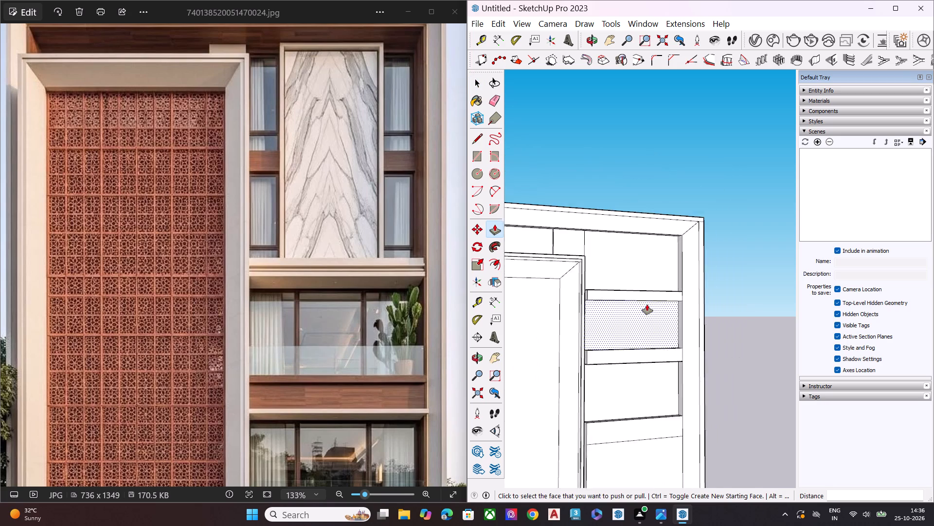
scroll(647, 304, down, 2)
middle_drag(649, 378, 472, 404)
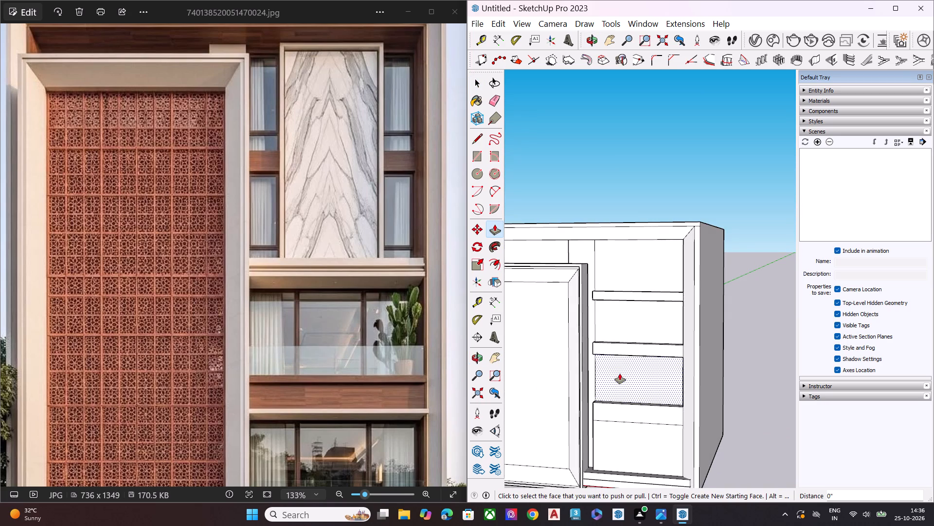
middle_drag(620, 374, 713, 338)
middle_drag(637, 432, 705, 369)
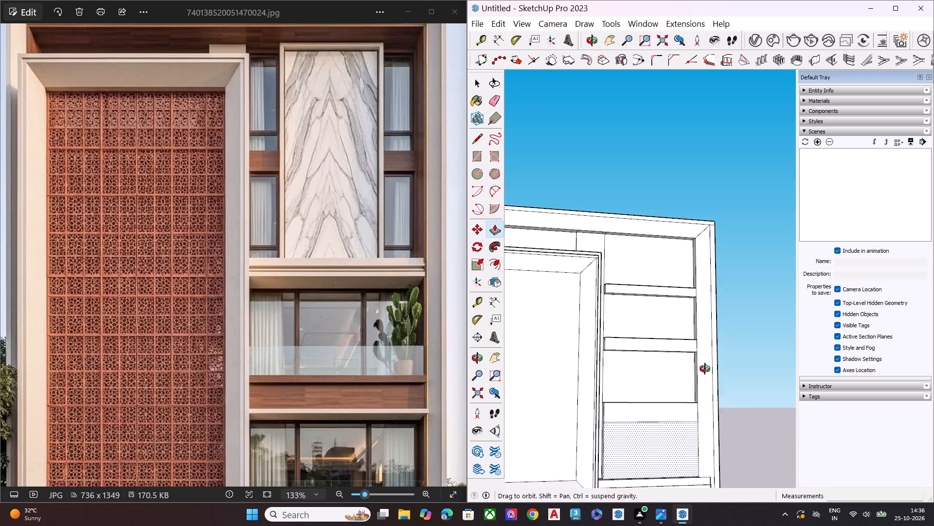
middle_drag(705, 369, 719, 342)
double_click(675, 427)
key(space)
click(744, 357)
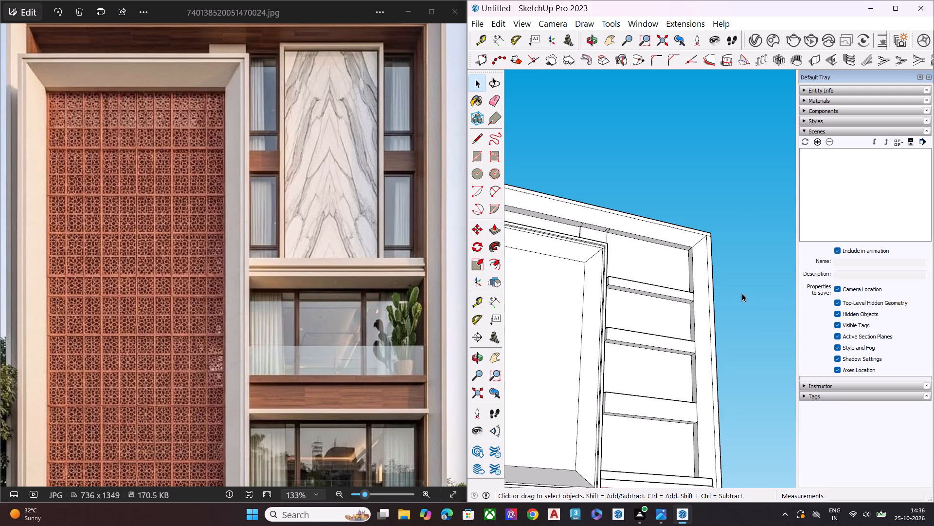
Move the tall frame group about 1' 11 3/4" so its rear upper corner meets the vertical edge beside the bays.
middle_drag(732, 343, 645, 424)
scroll(625, 377, down, 7)
scroll(625, 323, up, 3)
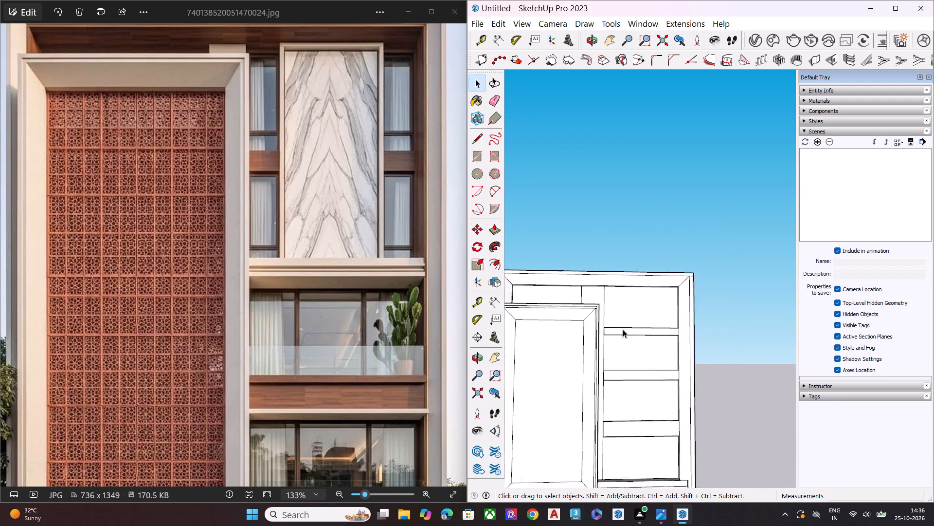
scroll(623, 329, up, 11)
middle_drag(597, 293, 562, 358)
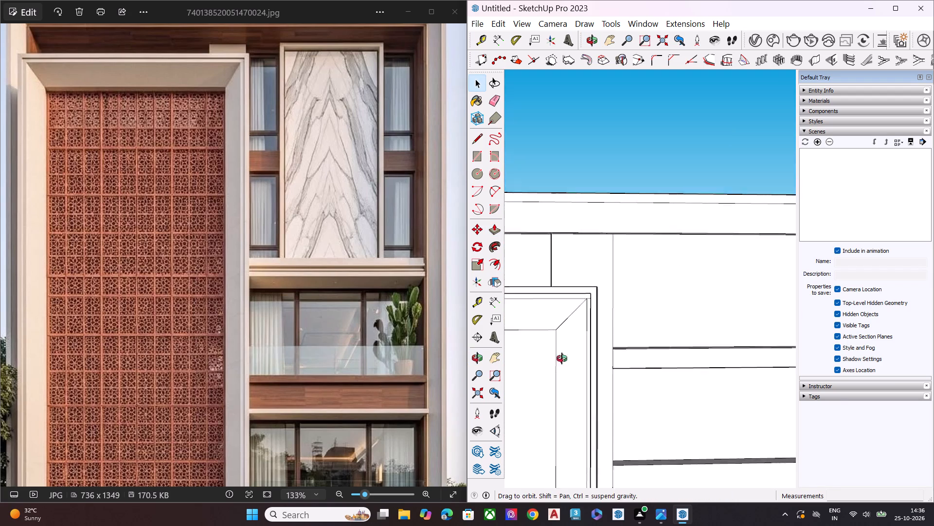
middle_drag(562, 358, 511, 440)
scroll(570, 278, up, 5)
click(606, 289)
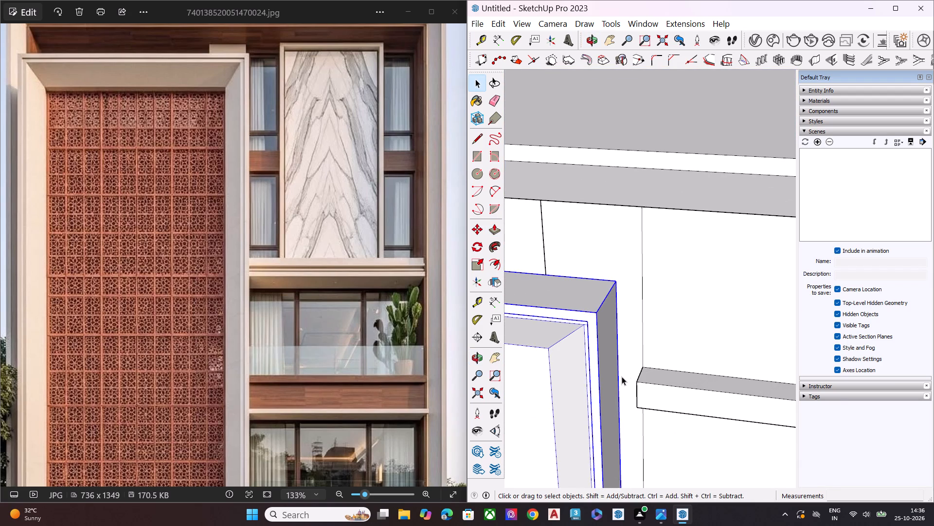
key(m)
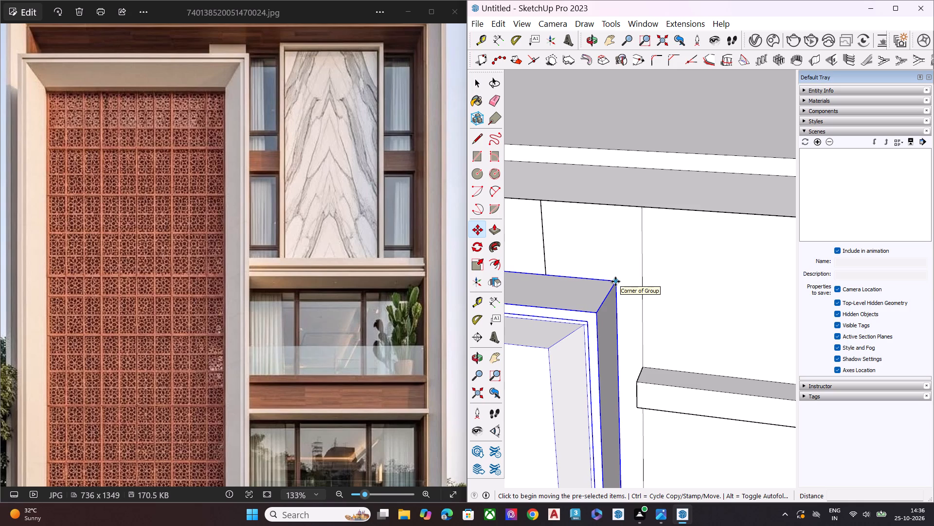
click(615, 282)
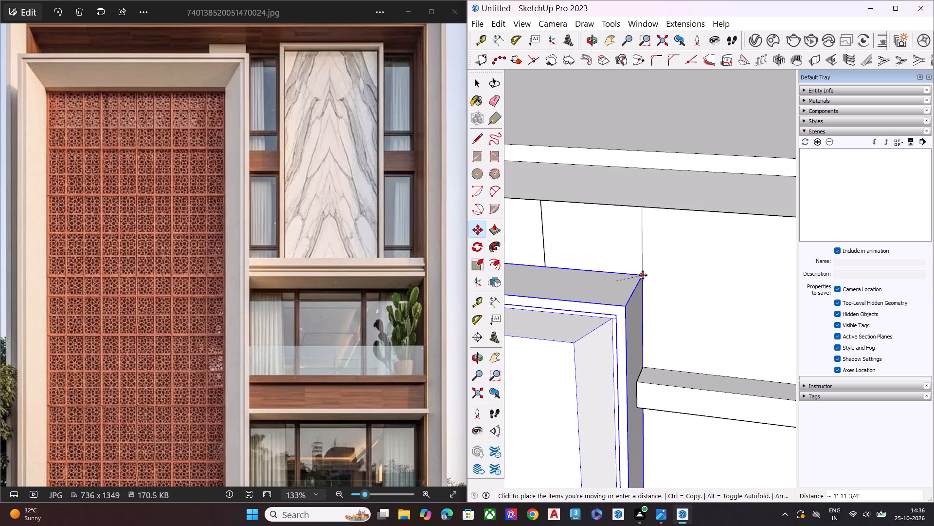
click(643, 275)
Examine how the moved frame sits against the facade from several angles.
middle_drag(679, 318, 712, 244)
scroll(659, 242, up, 1)
key(space)
scroll(680, 248, down, 6)
scroll(739, 271, up, 1)
scroll(740, 271, down, 2)
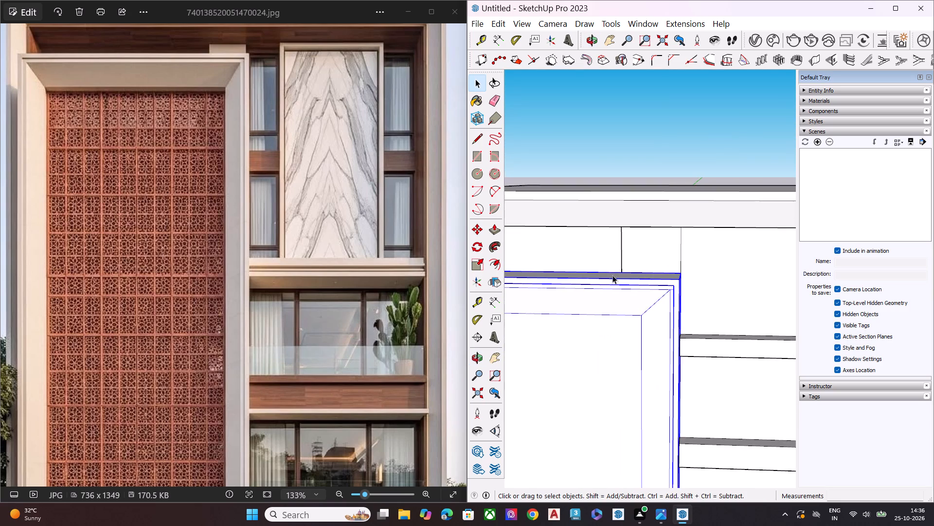
scroll(618, 270, down, 1)
scroll(627, 272, up, 1)
scroll(643, 275, down, 3)
scroll(659, 283, up, 1)
scroll(659, 285, down, 2)
middle_drag(601, 310, 852, 285)
middle_drag(685, 313, 540, 370)
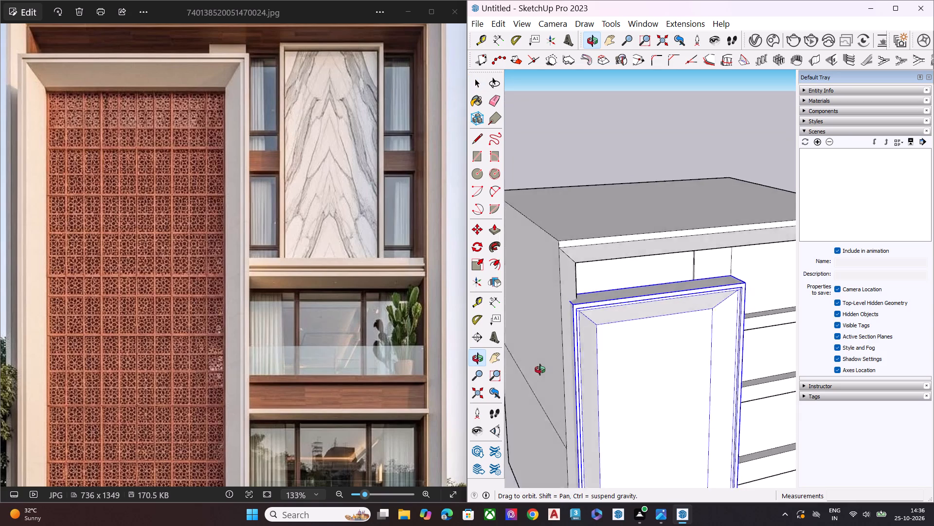
middle_drag(540, 370, 499, 316)
scroll(569, 271, down, 6)
middle_drag(589, 290, 521, 267)
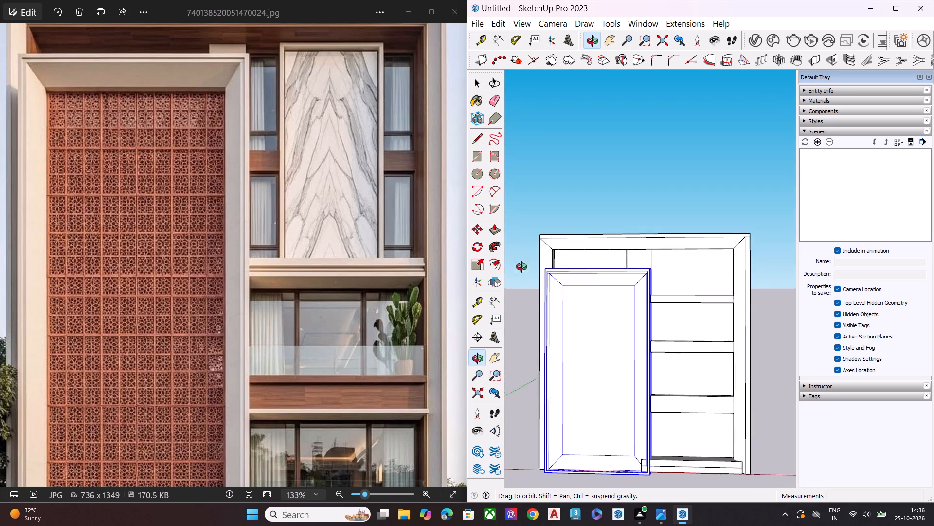
middle_drag(521, 267, 526, 243)
key(space)
key(space)
key(space)
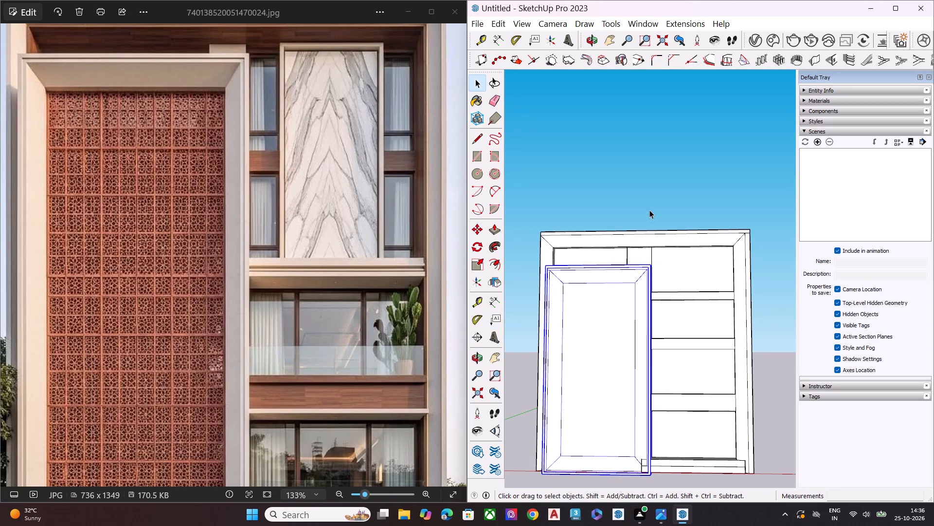
double_click(652, 209)
Push the two stepped plinth ends protruding inside the tall frame back to its side, the lower one about 2' 9".
scroll(652, 209, down, 3)
scroll(648, 435, up, 6)
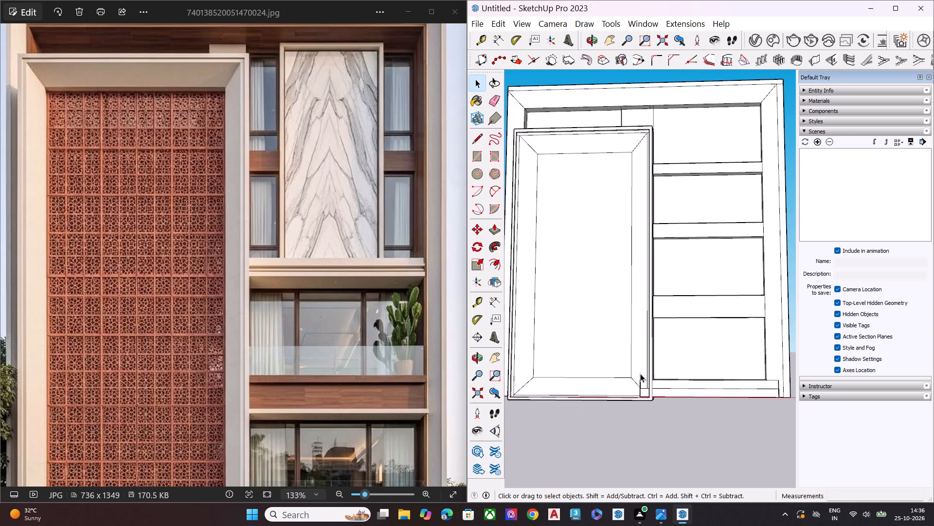
scroll(640, 374, up, 10)
middle_drag(654, 414, 858, 463)
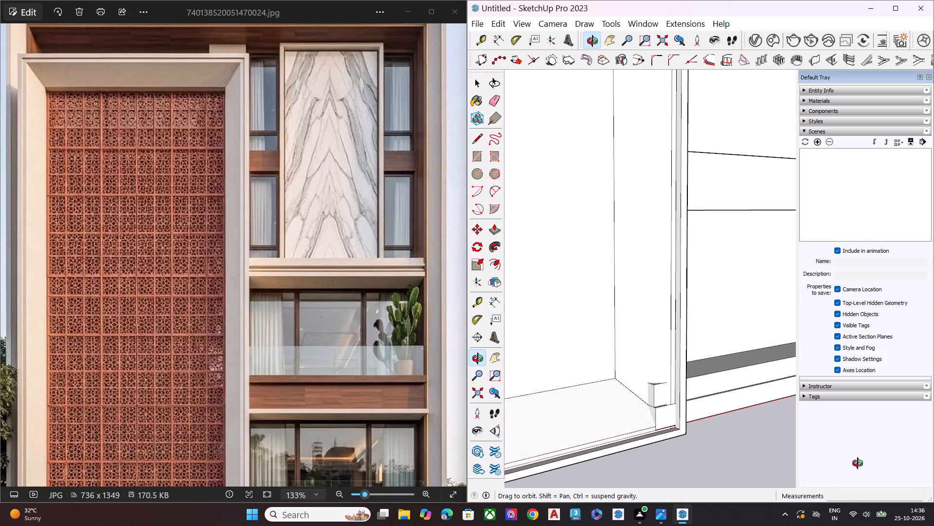
middle_drag(858, 463, 859, 462)
scroll(860, 460, up, 1)
click(653, 394)
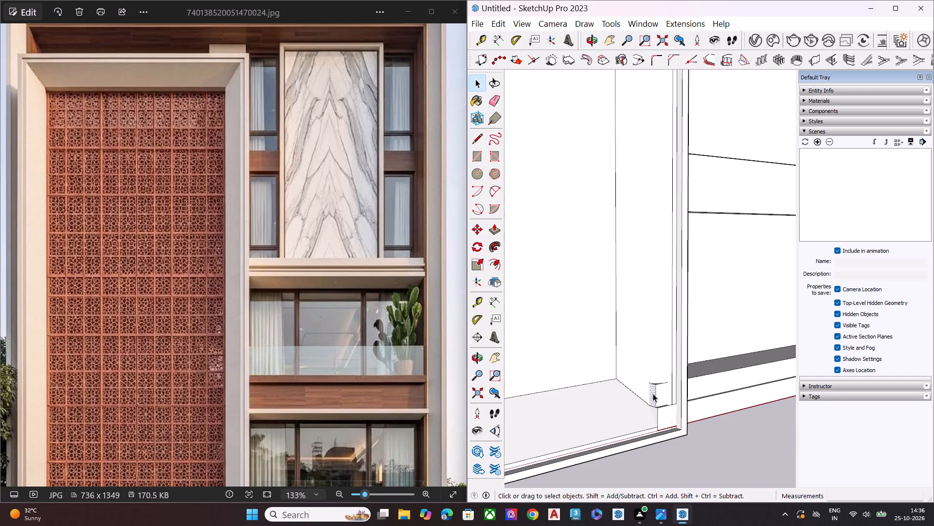
key(p)
click(653, 394)
click(670, 387)
key(space)
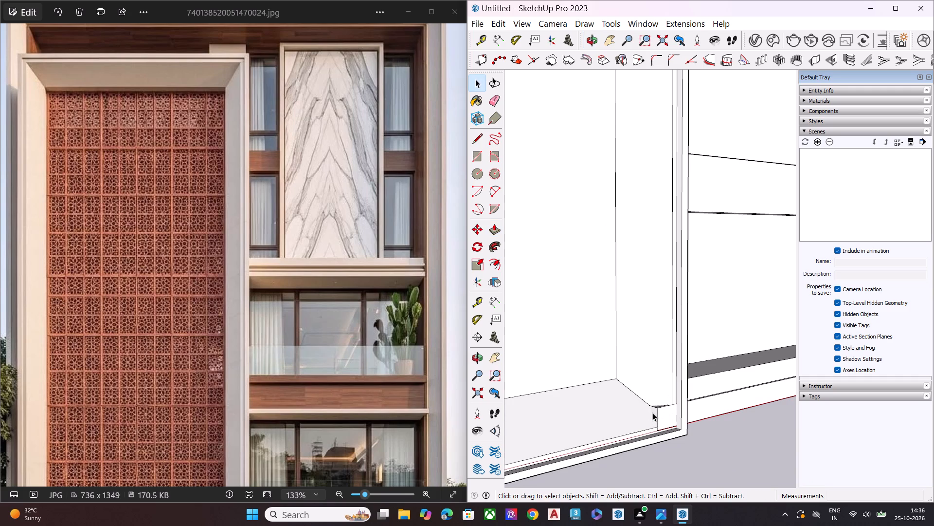
click(652, 413)
key(p)
click(652, 413)
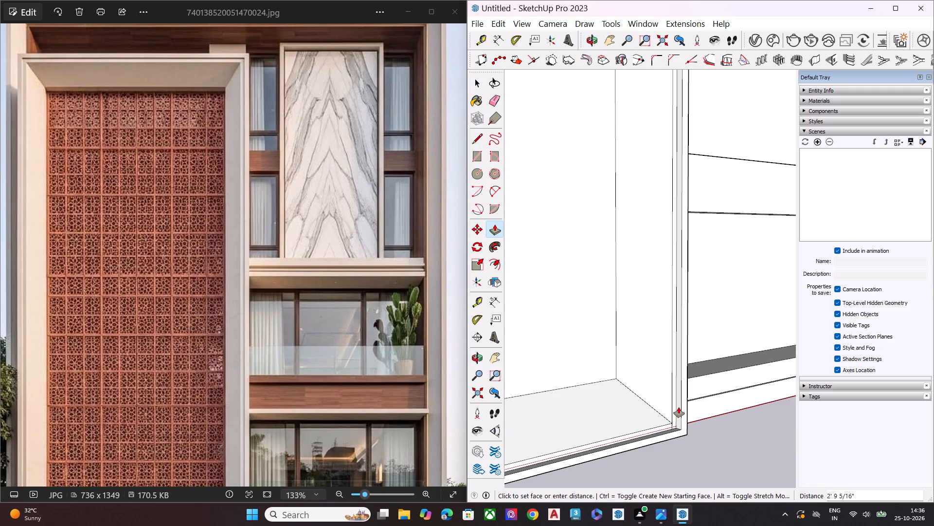
click(679, 407)
key(space)
Move the tall frame about 2' 2 7/8" so its bottom rear corner meets the corner of the facade base.
middle_drag(713, 411, 491, 424)
scroll(499, 380, down, 5)
middle_drag(630, 411, 625, 389)
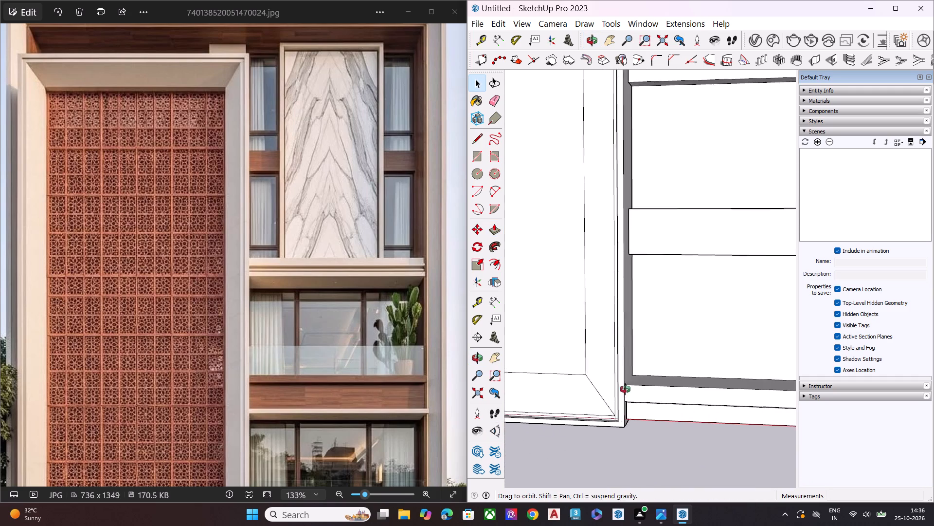
middle_drag(625, 389, 594, 314)
scroll(613, 372, up, 5)
middle_drag(616, 399, 626, 301)
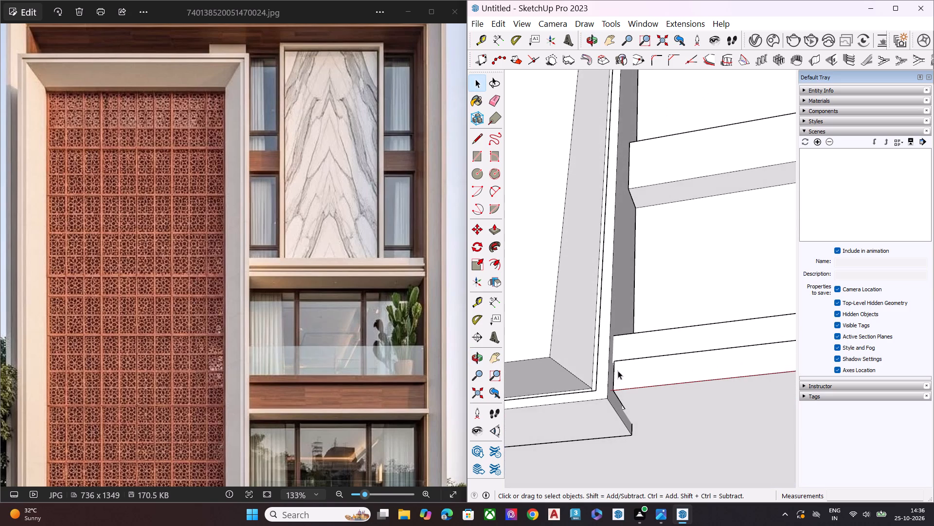
middle_drag(640, 381, 656, 353)
scroll(650, 425, up, 5)
click(614, 423)
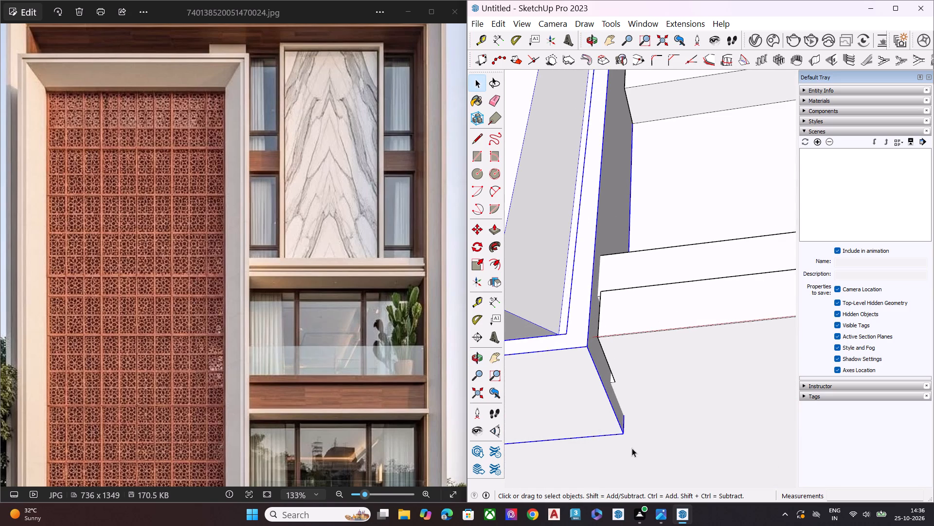
middle_drag(631, 446, 519, 432)
key(m)
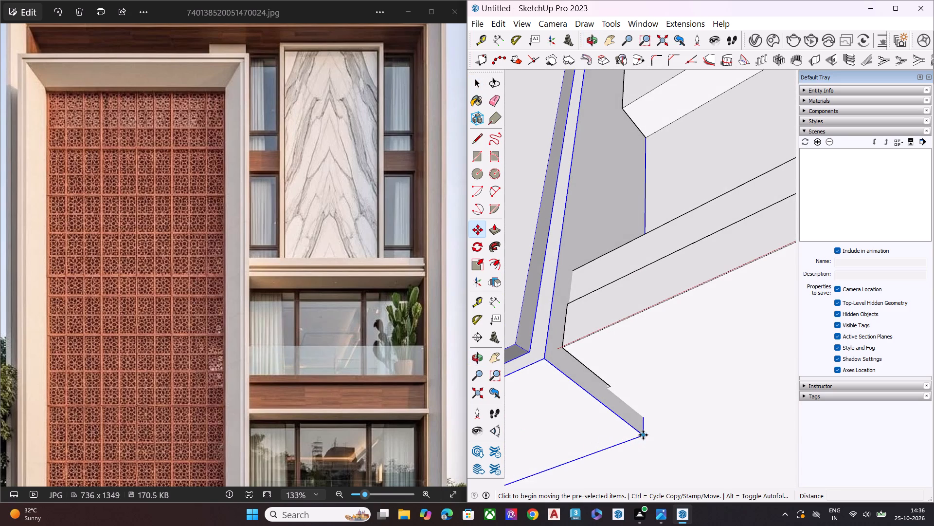
click(643, 435)
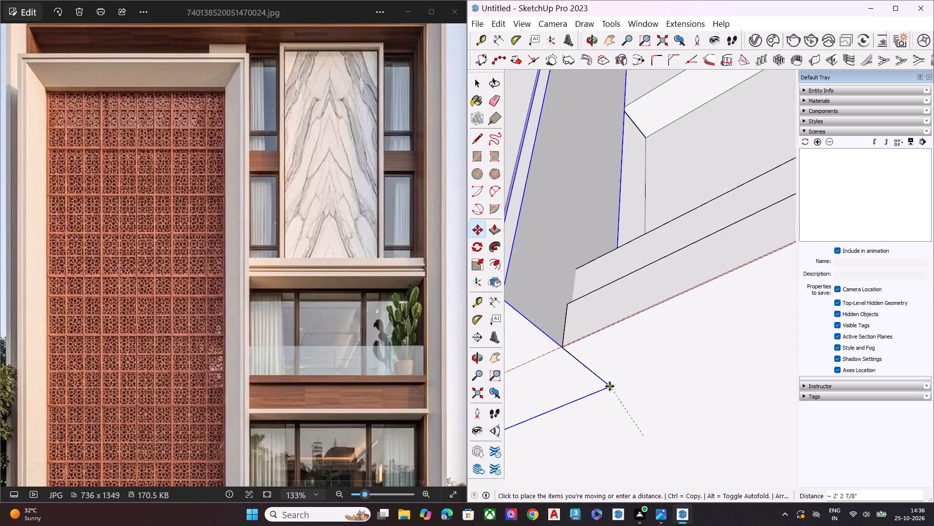
click(610, 386)
key(space)
scroll(602, 385, down, 5)
middle_drag(589, 340, 731, 420)
scroll(619, 312, down, 7)
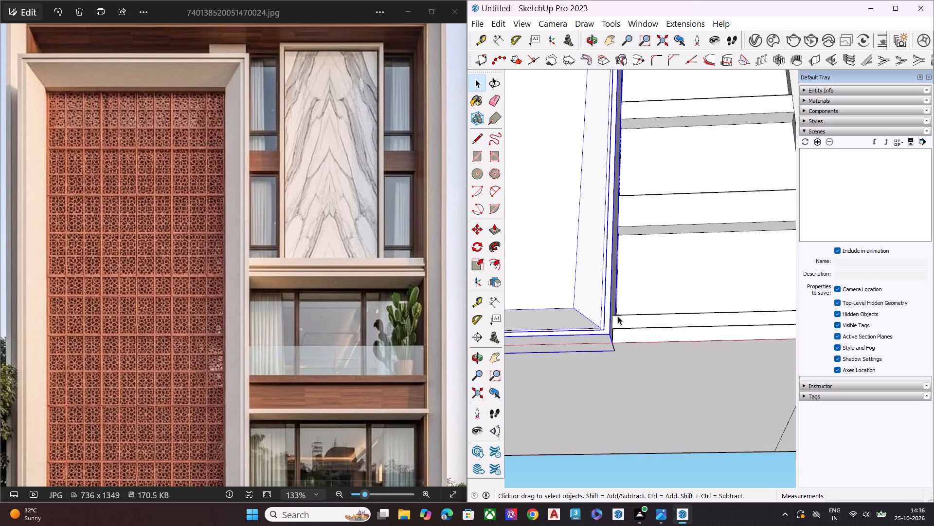
scroll(618, 316, down, 16)
middle_drag(636, 347, 656, 451)
click(633, 405)
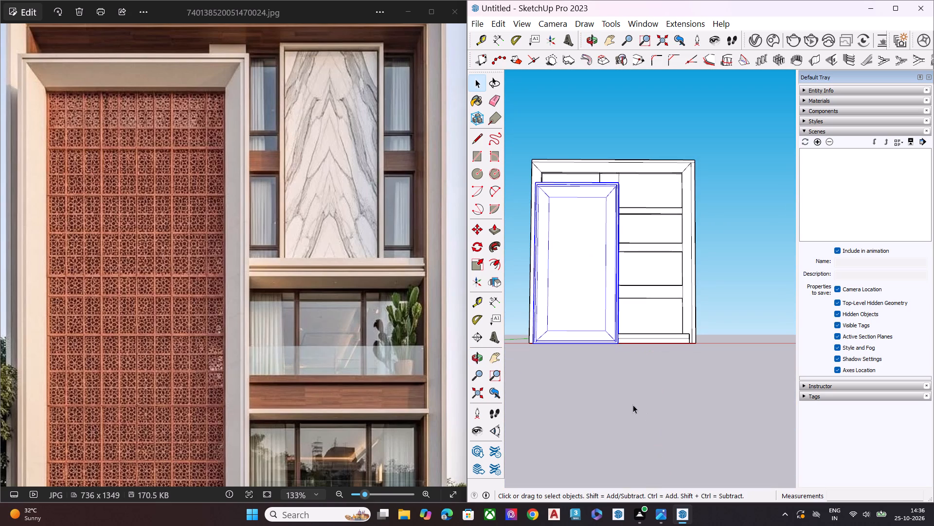
Pull the narrow wall strip behind the tall frame forward to the front corner of the adjoining floor slab.
middle_drag(622, 276, 568, 411)
scroll(548, 221, up, 5)
scroll(614, 220, down, 1)
scroll(617, 221, up, 1)
middle_drag(643, 236, 462, 188)
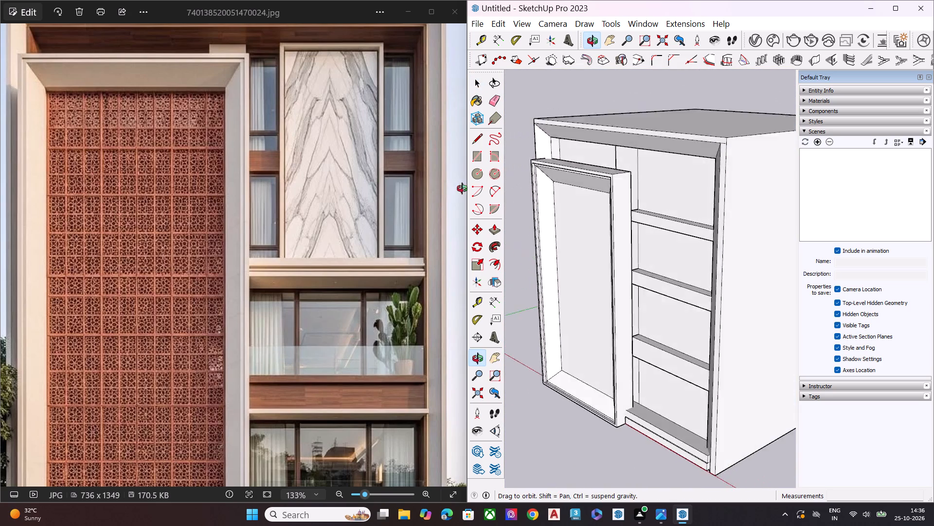
middle_drag(462, 188, 457, 184)
scroll(596, 145, up, 6)
middle_drag(660, 216, 552, 205)
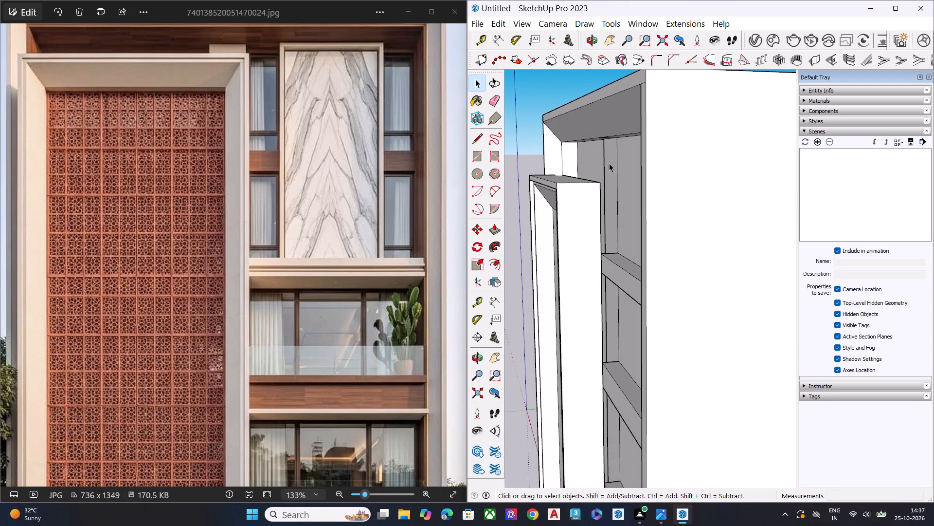
click(612, 162)
middle_drag(629, 256, 661, 291)
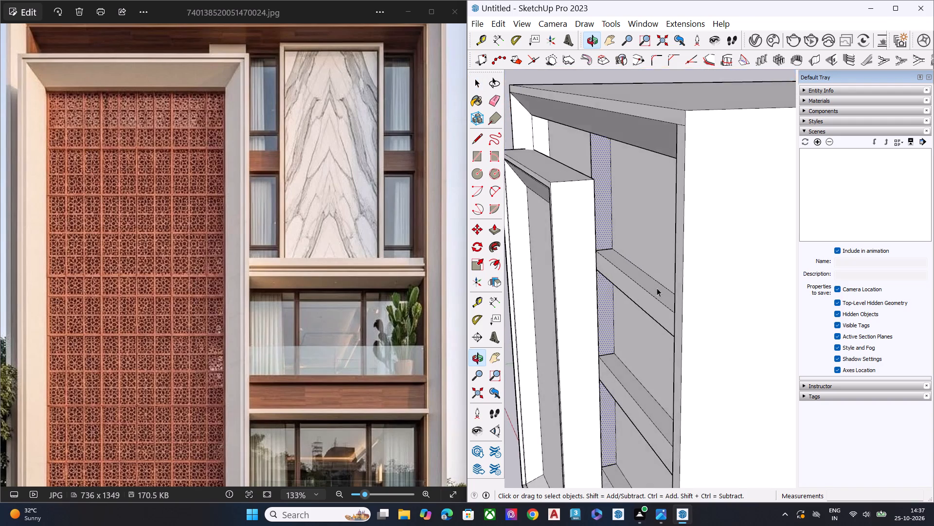
scroll(644, 281, up, 10)
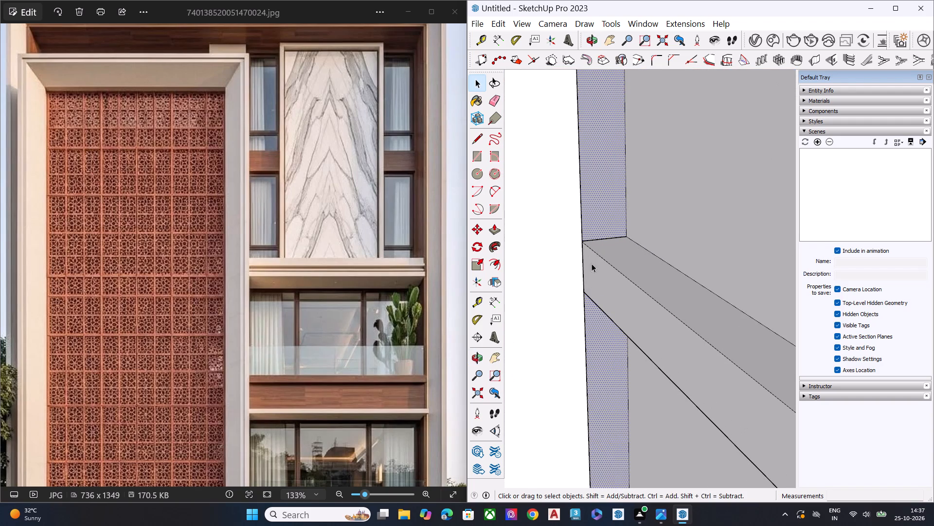
key(p)
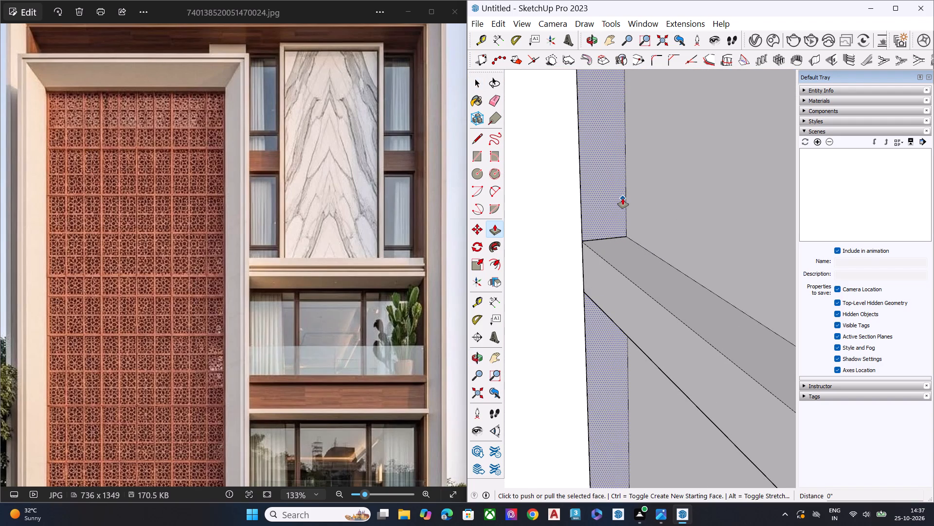
click(623, 198)
click(580, 222)
key(space)
Examine the junction of the wall strip, tall frame and upper bays from the front.
scroll(587, 248, down, 6)
scroll(583, 276, up, 1)
scroll(583, 276, down, 3)
scroll(574, 282, up, 2)
scroll(574, 282, down, 1)
scroll(574, 282, up, 1)
scroll(574, 282, down, 3)
middle_drag(604, 316, 798, 287)
scroll(713, 298, down, 5)
middle_drag(612, 310, 772, 248)
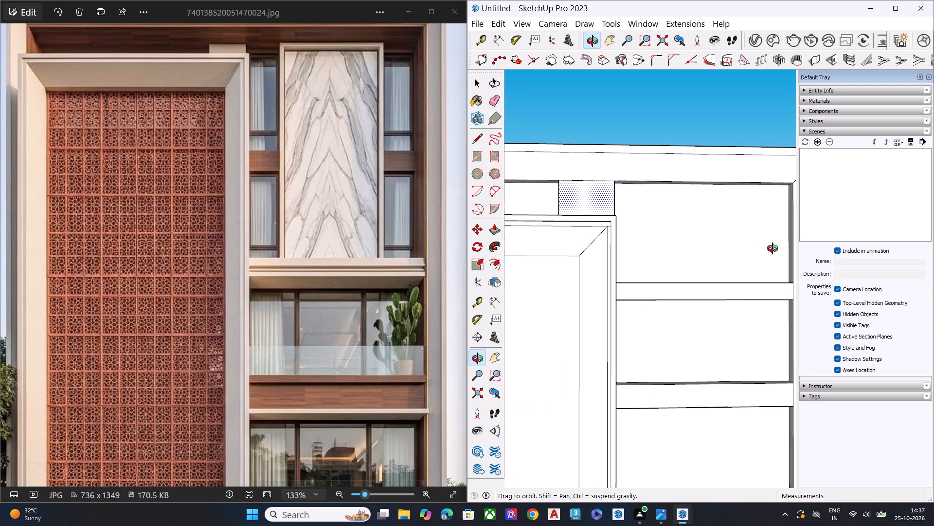
Compare the overall facade model from the front with the full reference photo, down to its base.
middle_drag(772, 248, 773, 248)
key(space)
click(620, 118)
scroll(573, 227, down, 6)
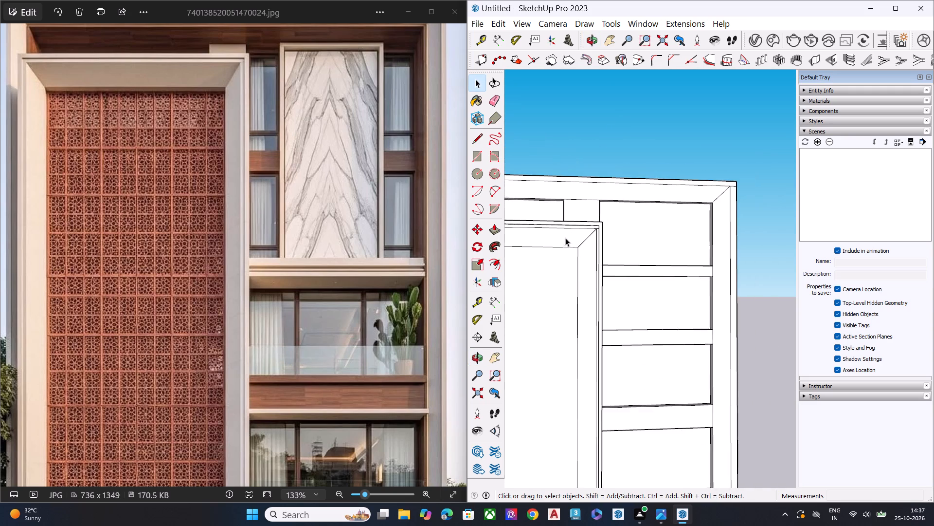
middle_drag(571, 256, 579, 309)
scroll(574, 238, down, 5)
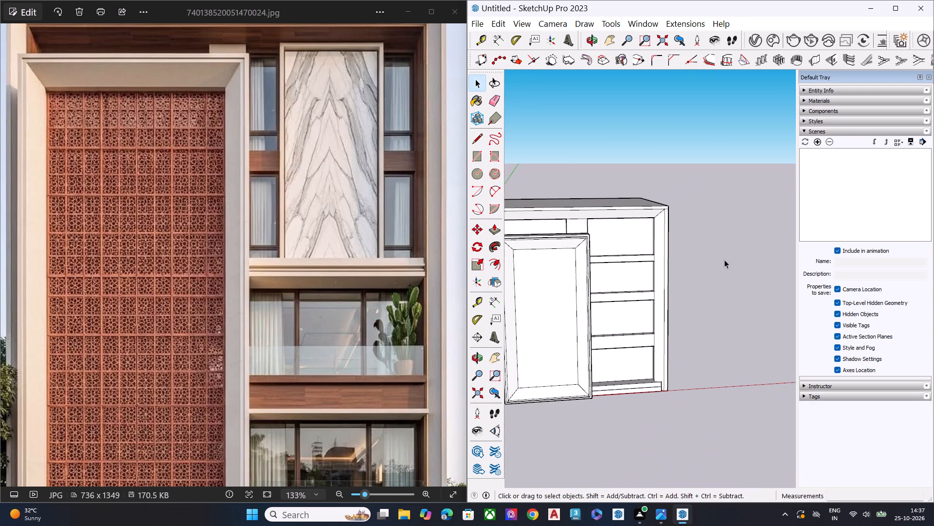
click(718, 257)
scroll(652, 284, down, 3)
middle_drag(653, 309, 640, 247)
key(space)
click(692, 303)
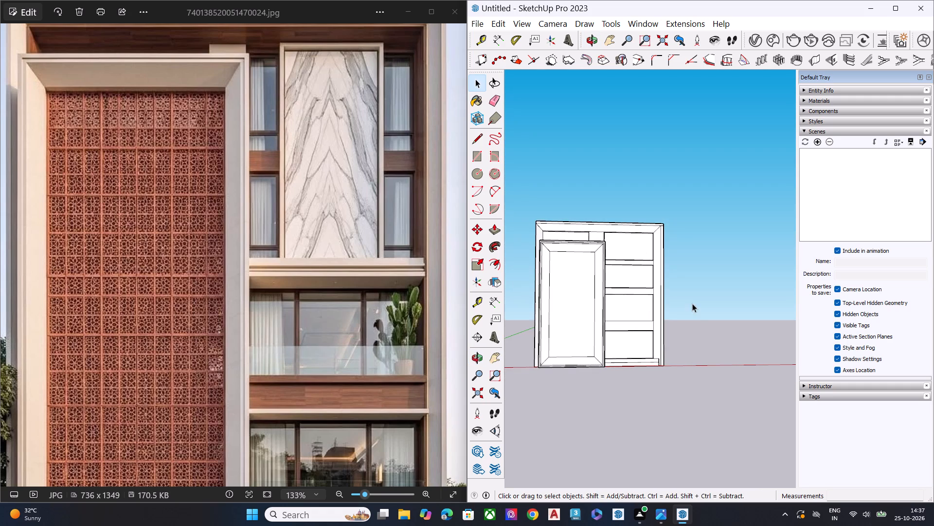
click(696, 311)
scroll(236, 278, down, 7)
scroll(273, 335, up, 2)
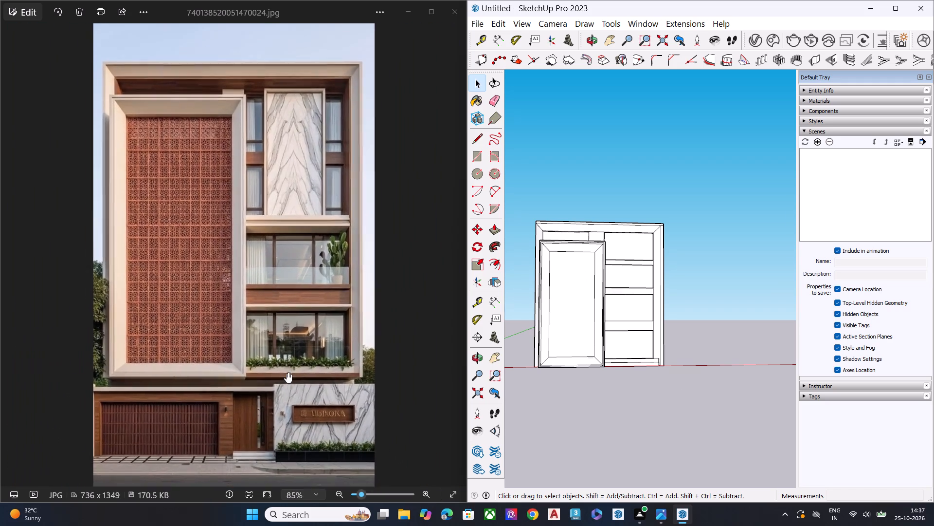
scroll(287, 373, up, 1)
scroll(299, 366, down, 3)
Soften away the stray notch edges and adjoining long edge on the base's underside, at the corner beside the recessed bays.
middle_drag(571, 364, 411, 316)
middle_drag(691, 370, 676, 263)
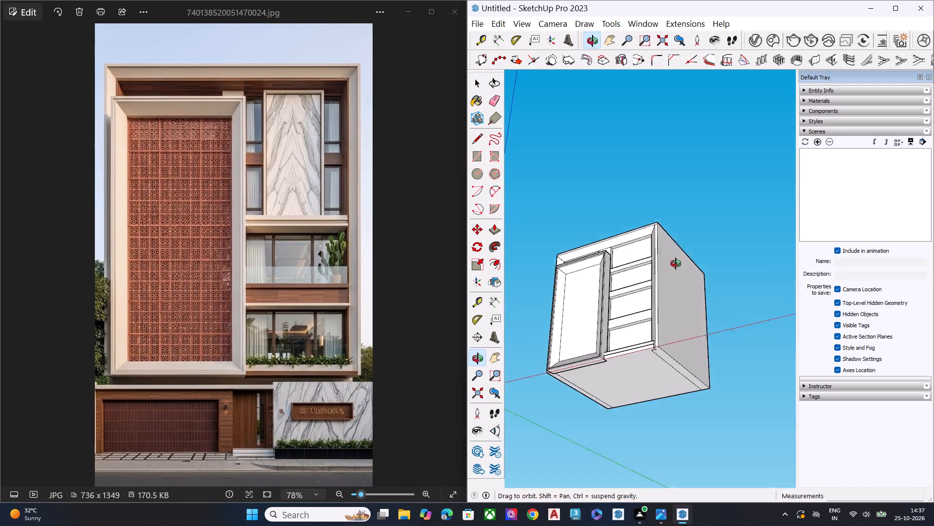
middle_drag(676, 263, 675, 248)
scroll(651, 339, up, 5)
middle_drag(595, 345, 933, 226)
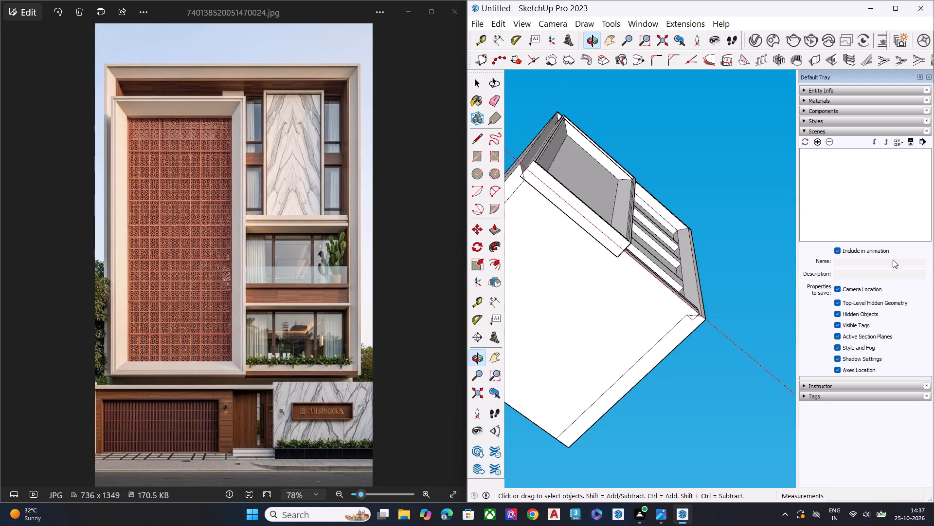
middle_drag(520, 273, 694, 445)
scroll(627, 282, up, 8)
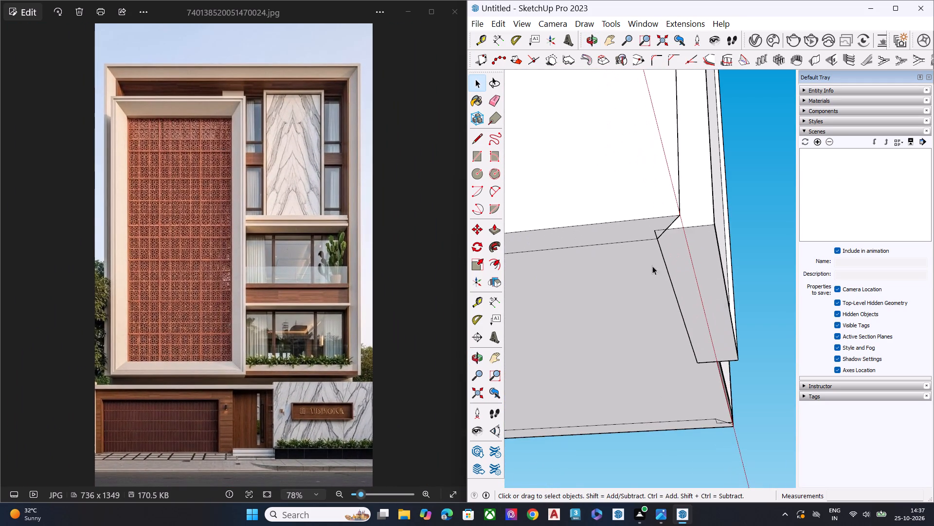
middle_drag(656, 259, 669, 206)
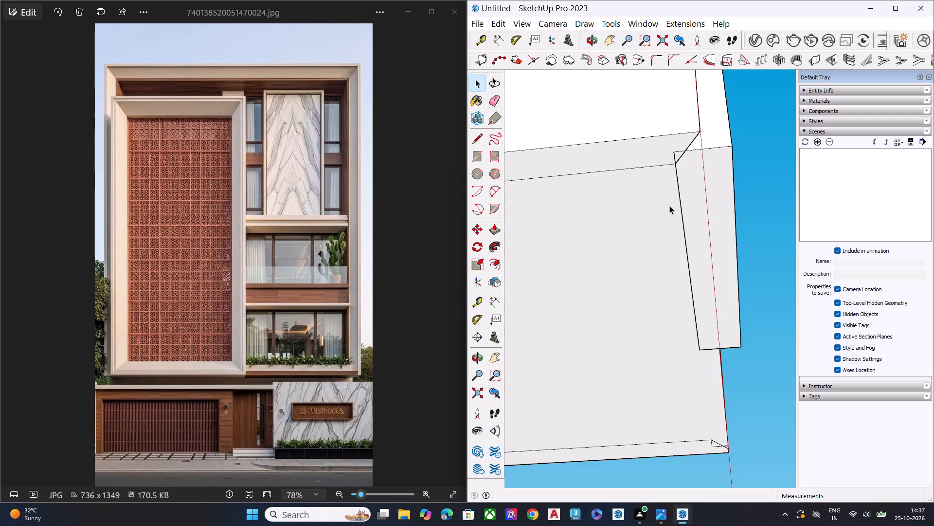
scroll(639, 235, down, 3)
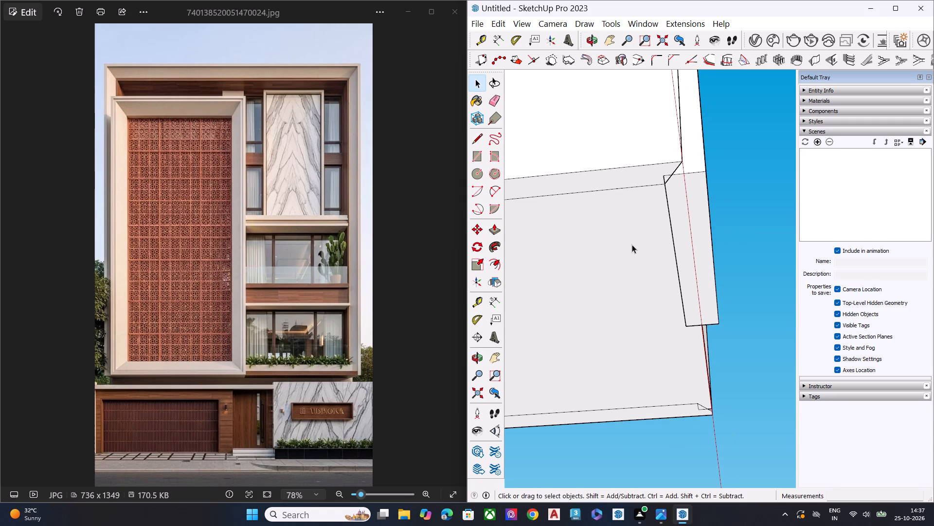
scroll(635, 253, down, 5)
middle_drag(661, 316, 660, 336)
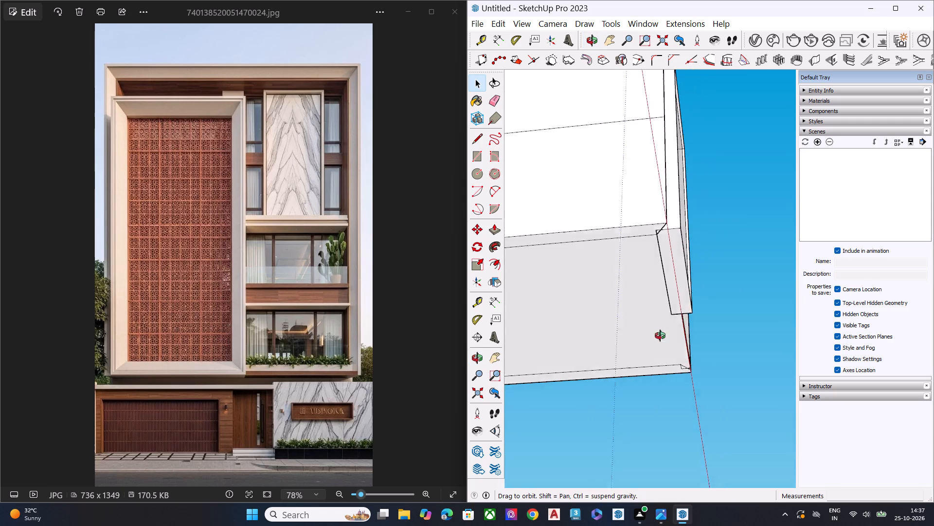
middle_drag(660, 336, 471, 273)
scroll(681, 344, up, 9)
middle_drag(738, 314, 709, 285)
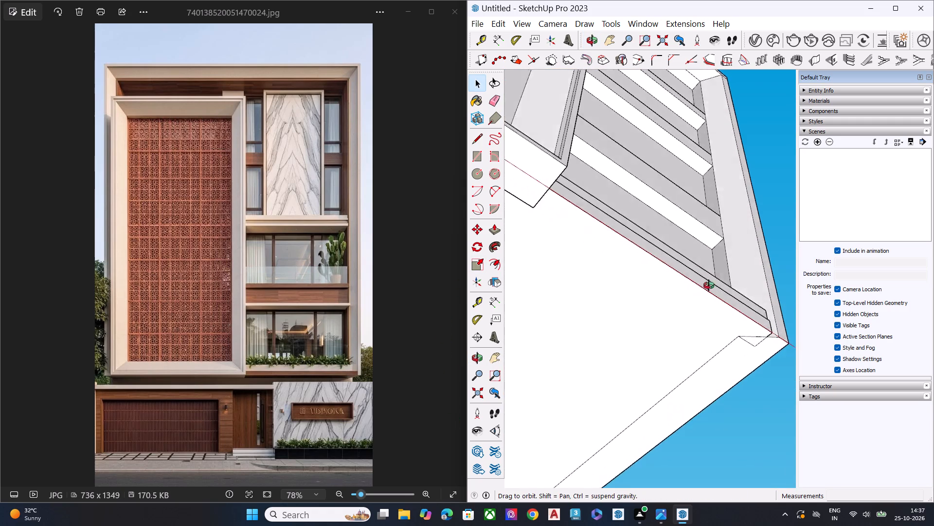
middle_drag(709, 285, 539, 238)
scroll(771, 231, up, 7)
scroll(744, 271, up, 2)
scroll(744, 271, down, 1)
scroll(744, 271, up, 4)
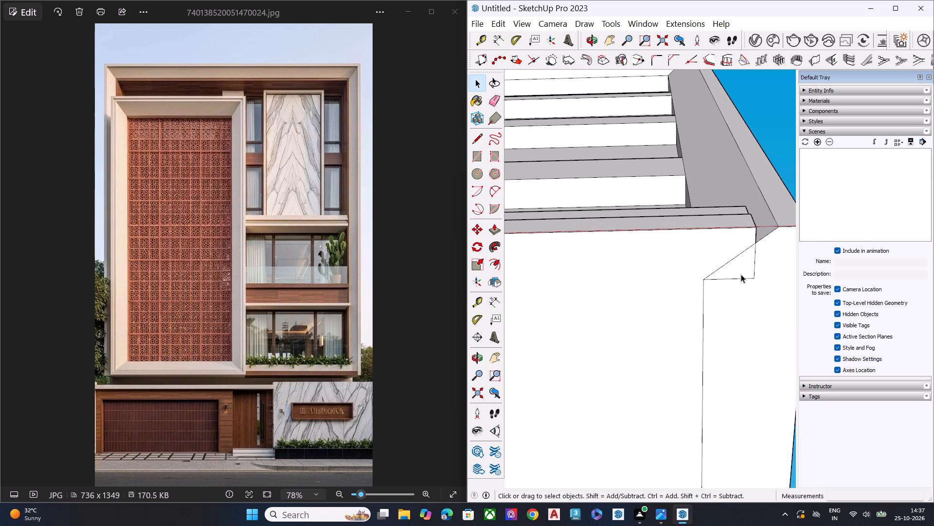
key(e)
click(737, 257)
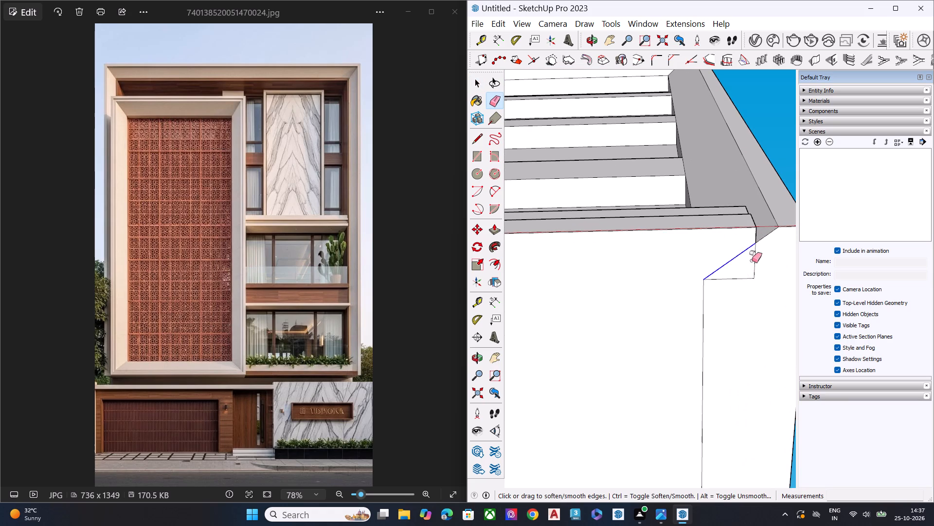
click(756, 262)
click(746, 278)
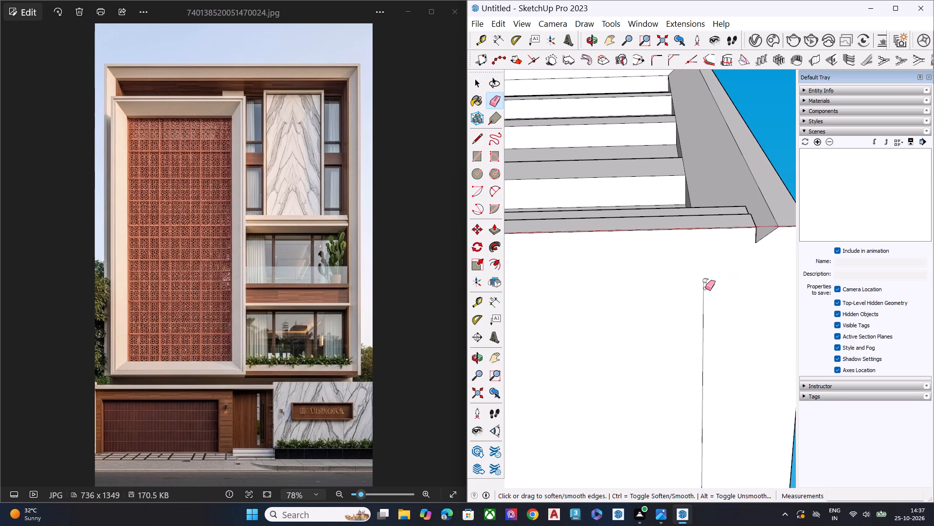
click(704, 288)
Soften away the long edge on the base's underside at the tall frame's outer corner.
scroll(667, 276, down, 17)
scroll(750, 281, up, 1)
scroll(757, 285, down, 6)
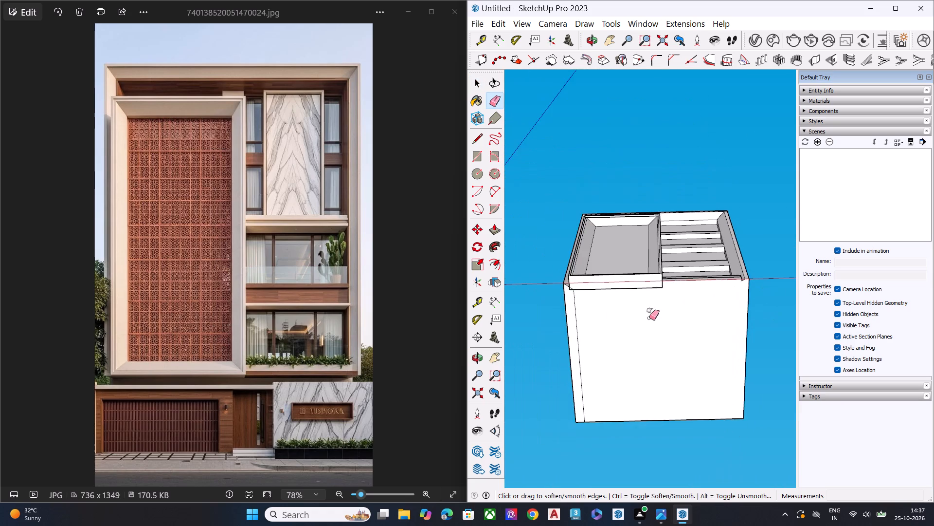
scroll(541, 286, up, 2)
scroll(541, 285, down, 1)
scroll(545, 283, up, 4)
scroll(576, 291, down, 1)
scroll(576, 291, up, 5)
scroll(583, 294, down, 2)
scroll(583, 294, up, 2)
scroll(583, 294, down, 1)
scroll(583, 294, up, 4)
click(583, 287)
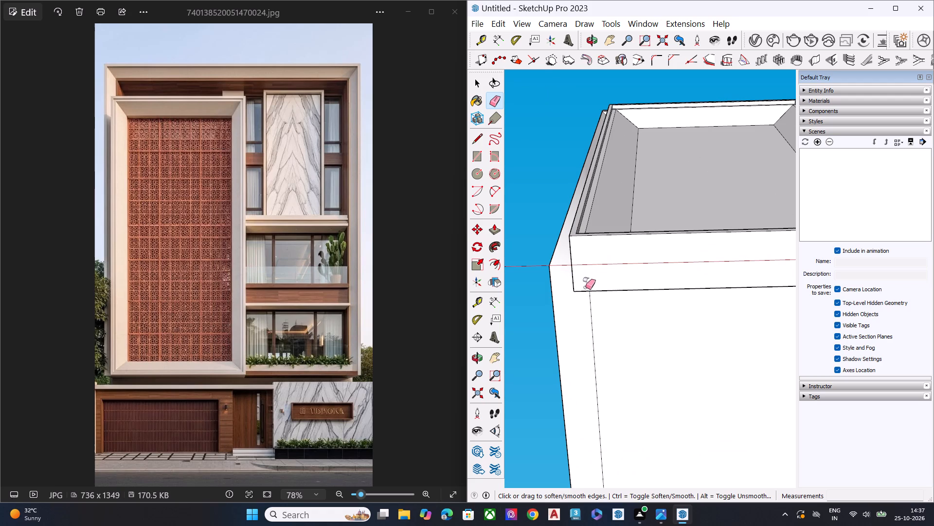
click(589, 295)
scroll(568, 311, down, 2)
scroll(567, 312, up, 2)
key(space)
scroll(566, 312, down, 3)
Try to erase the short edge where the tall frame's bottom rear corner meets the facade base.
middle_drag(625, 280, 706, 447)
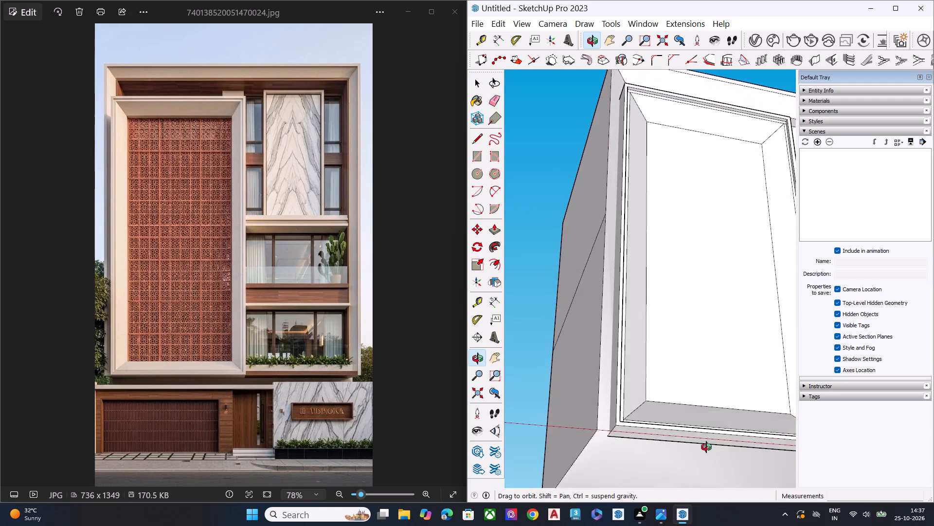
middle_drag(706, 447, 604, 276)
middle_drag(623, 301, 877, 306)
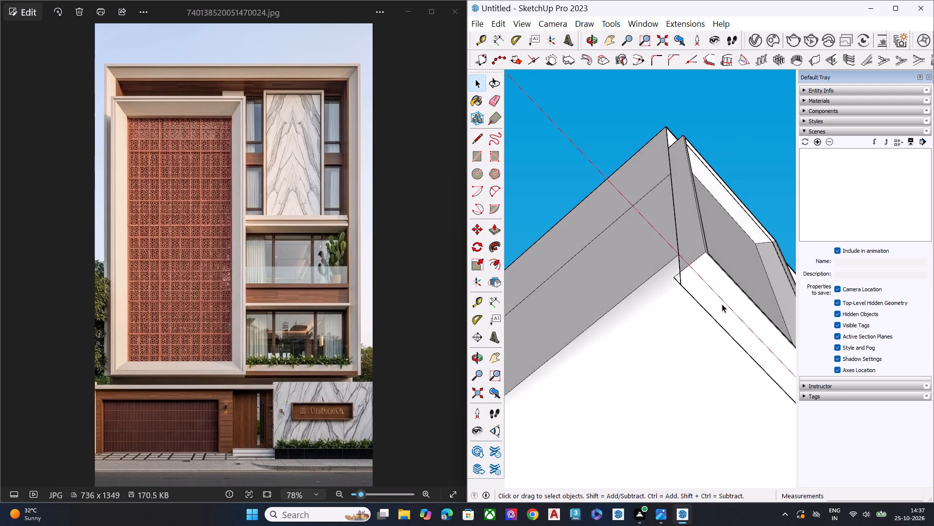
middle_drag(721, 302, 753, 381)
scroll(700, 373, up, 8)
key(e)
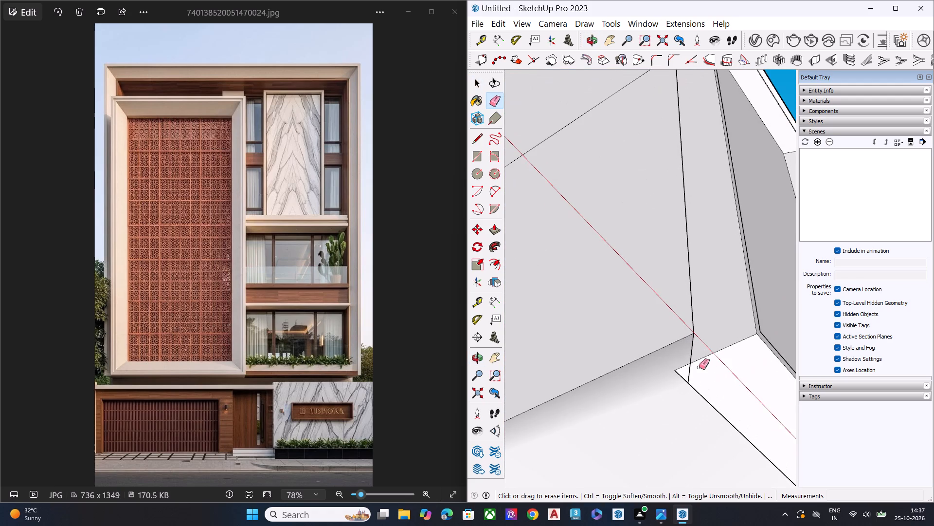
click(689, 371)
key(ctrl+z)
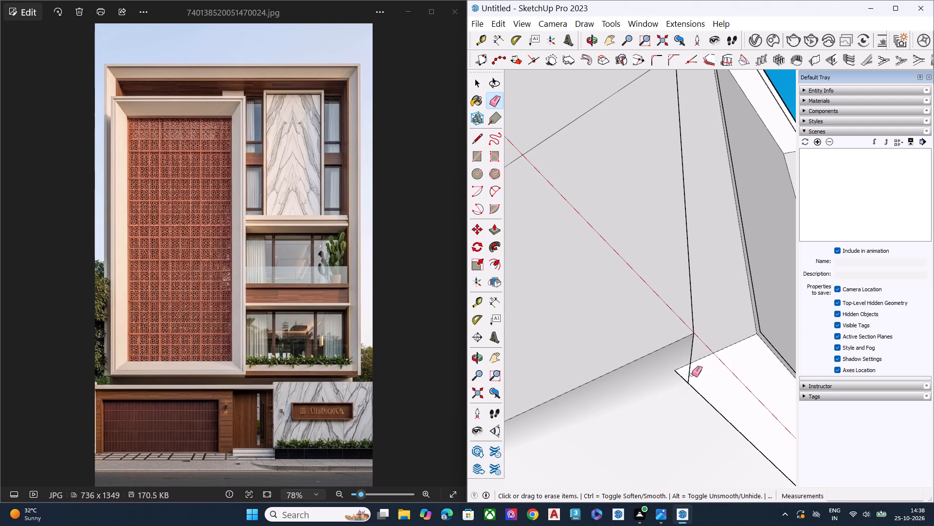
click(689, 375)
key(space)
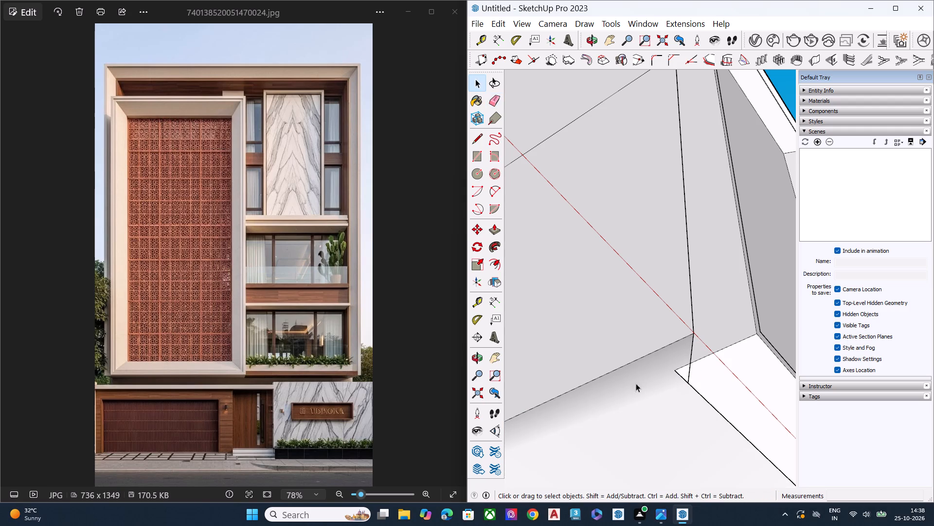
Examine the whole facade model from the front and both sides.
scroll(591, 356, down, 5)
scroll(571, 340, up, 1)
scroll(570, 337, down, 9)
key(space)
double_click(741, 246)
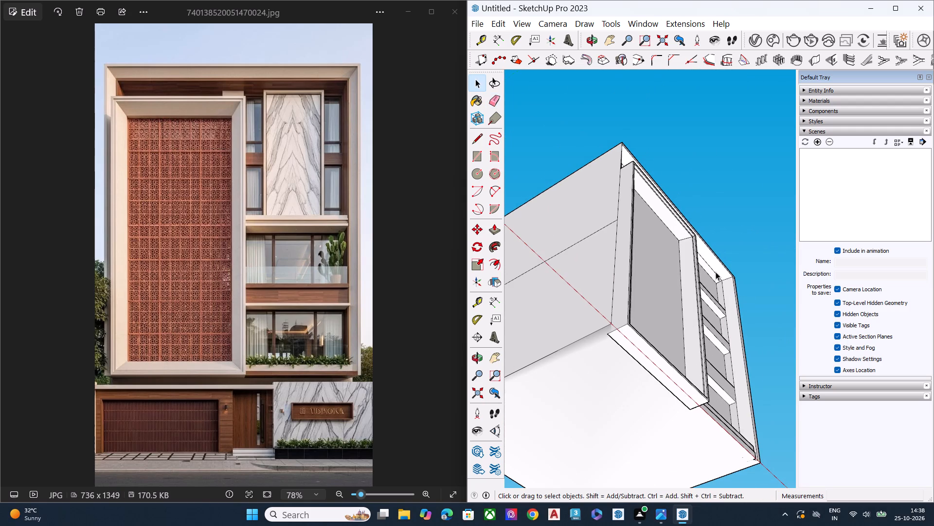
middle_drag(706, 289, 601, 438)
scroll(603, 417, up, 1)
scroll(557, 309, down, 2)
scroll(557, 309, up, 2)
scroll(557, 309, down, 3)
scroll(556, 309, up, 1)
scroll(556, 309, down, 2)
middle_drag(668, 318, 474, 431)
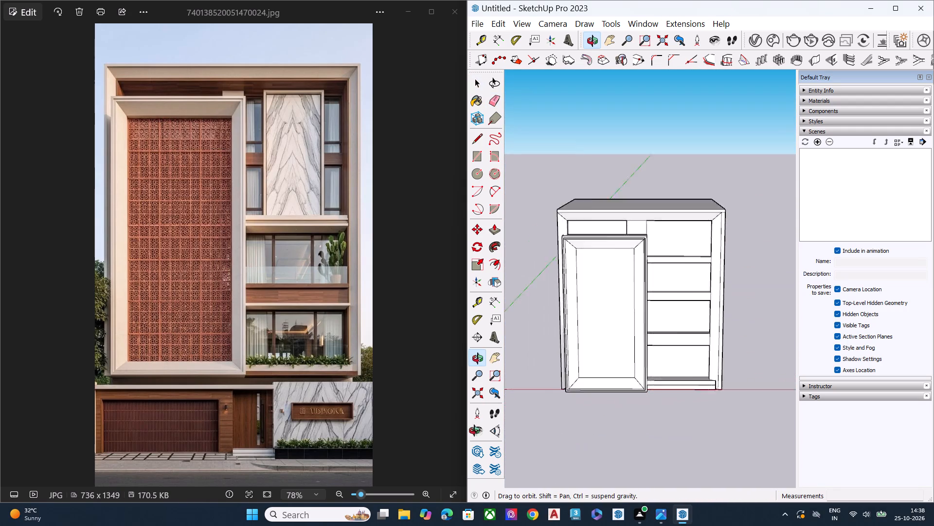
middle_drag(474, 431, 761, 364)
middle_drag(632, 363, 485, 342)
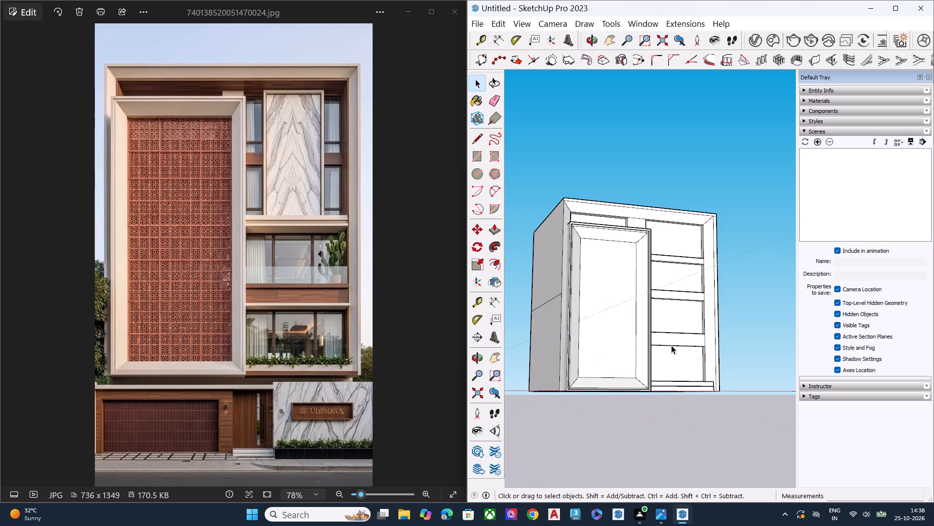
middle_drag(671, 345, 601, 375)
click(611, 420)
key(space)
middle_drag(697, 349, 631, 410)
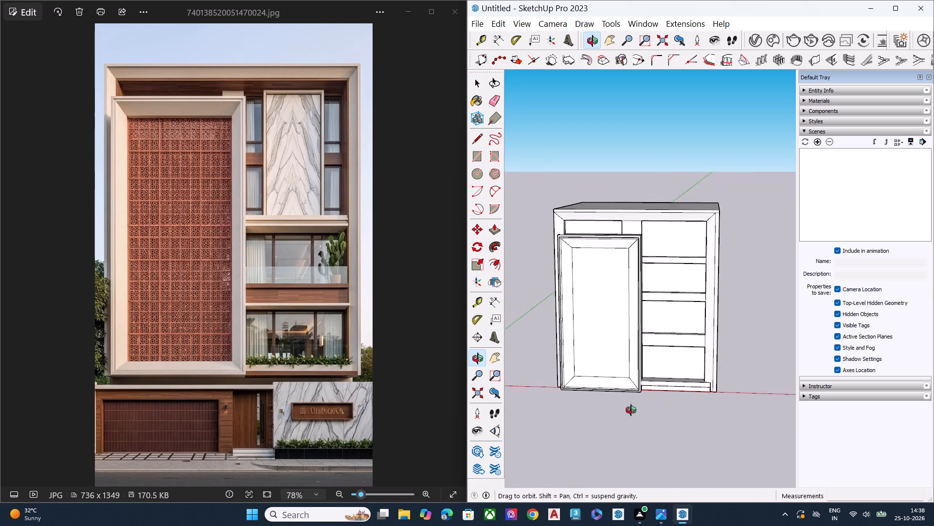
middle_drag(631, 410, 585, 397)
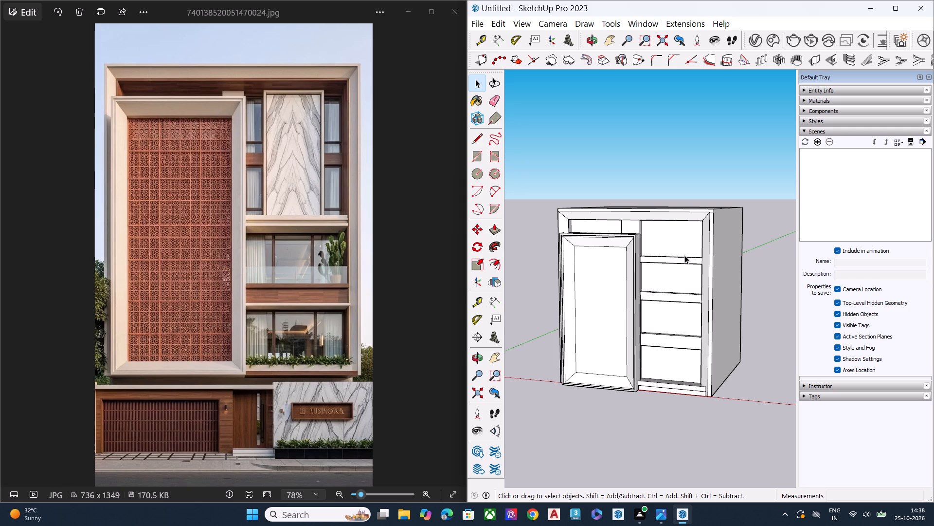
Push/Pull the underside of the uppermost floor slab down about 9 3/16" to thicken the slab.
scroll(678, 241, down, 5)
middle_drag(673, 270, 717, 211)
scroll(716, 229, up, 7)
key(space)
scroll(644, 265, up, 1)
middle_drag(642, 268, 589, 331)
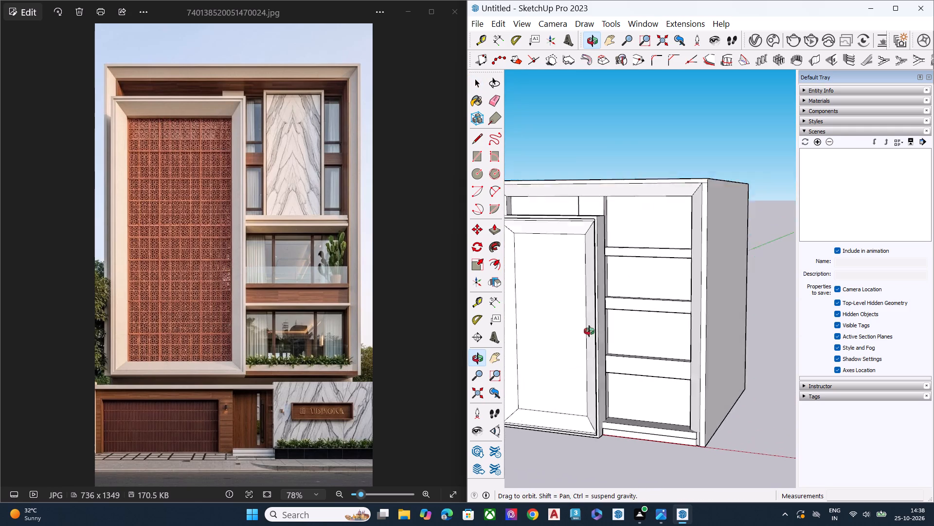
middle_drag(589, 331, 559, 344)
scroll(649, 185, up, 7)
scroll(629, 311, up, 5)
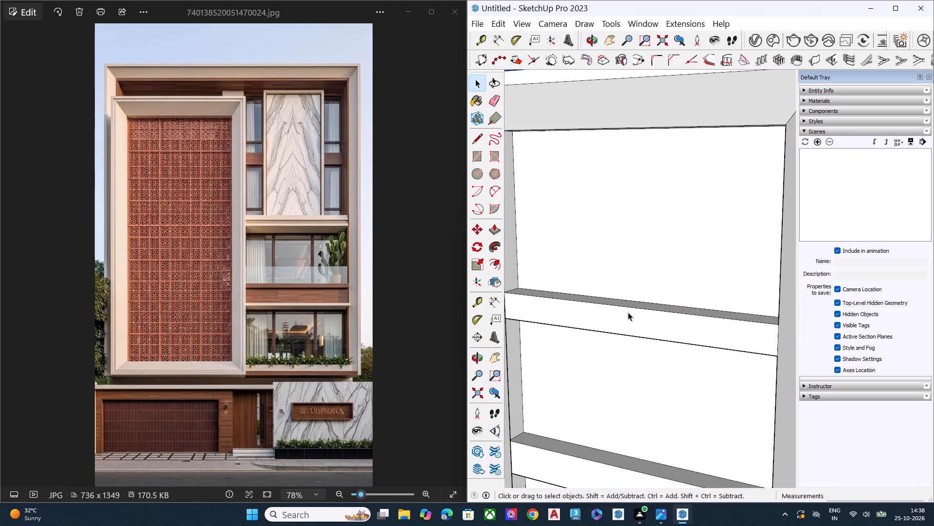
middle_drag(629, 322, 618, 365)
scroll(618, 365, up, 1)
middle_drag(659, 324, 665, 129)
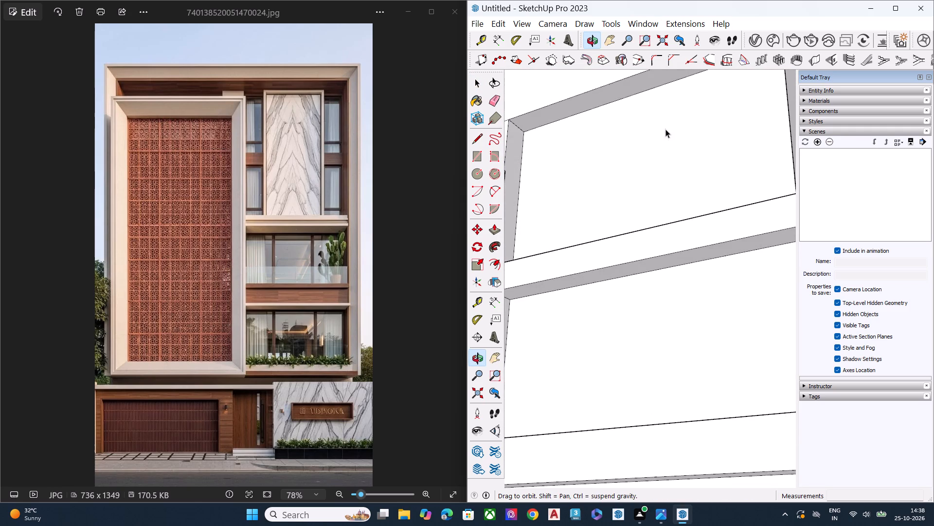
click(685, 256)
key(p)
click(685, 256)
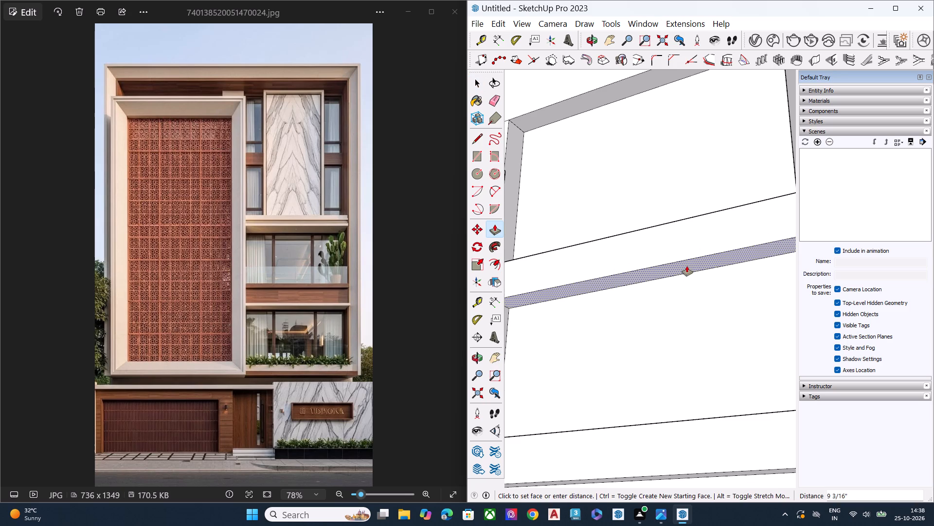
click(687, 266)
key(space)
Examine the floor slabs and recessed bays against the slab and balcony details in the reference photo.
scroll(671, 219, down, 7)
middle_drag(669, 225, 715, 266)
scroll(651, 225, down, 3)
scroll(652, 230, up, 1)
scroll(659, 235, down, 1)
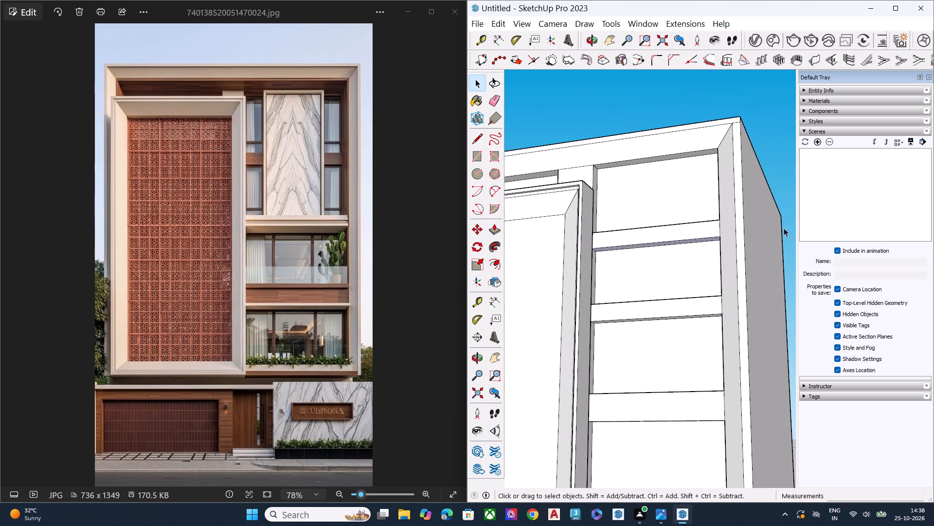
click(774, 161)
middle_drag(664, 208, 728, 266)
middle_drag(657, 279, 636, 364)
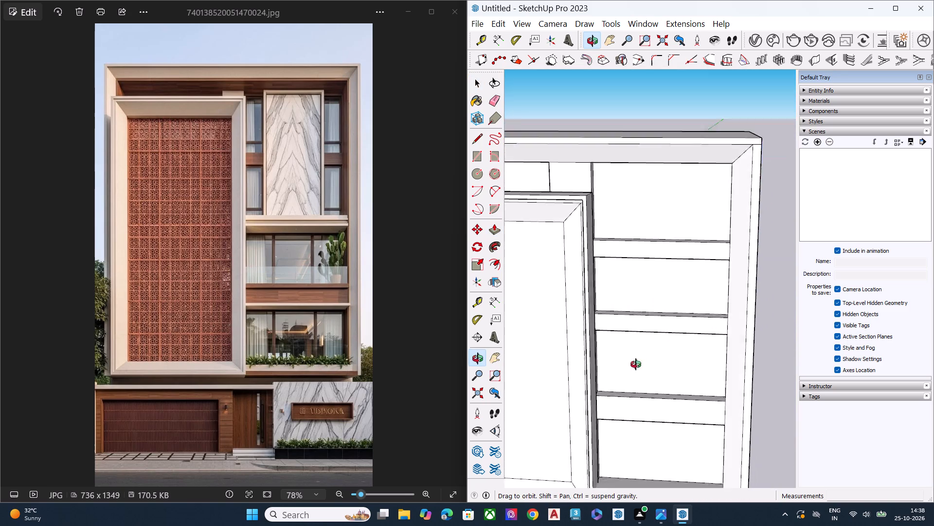
middle_drag(636, 364, 540, 394)
scroll(427, 236, up, 7)
scroll(404, 224, down, 1)
scroll(397, 223, up, 3)
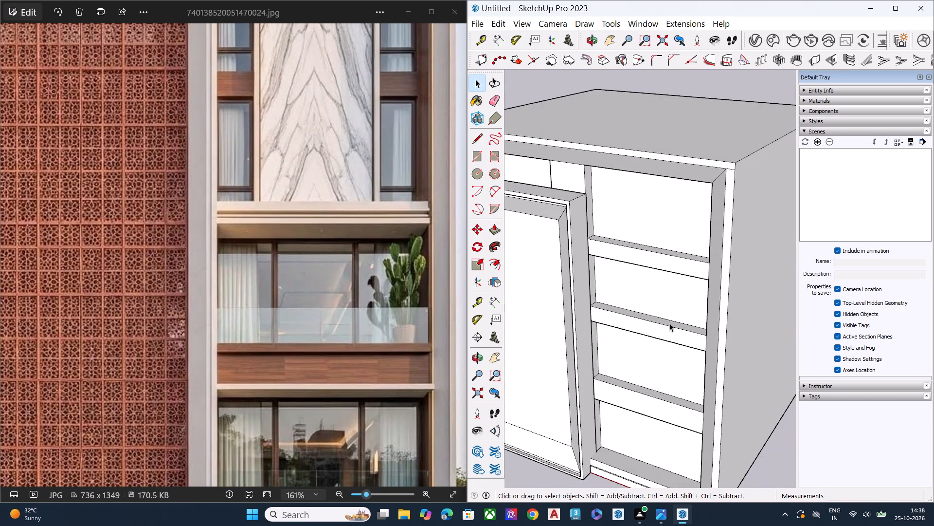
Push/Pull the front face of the uppermost floor slab back about 1' 4 13/16" into the facade.
scroll(667, 324, up, 5)
click(662, 331)
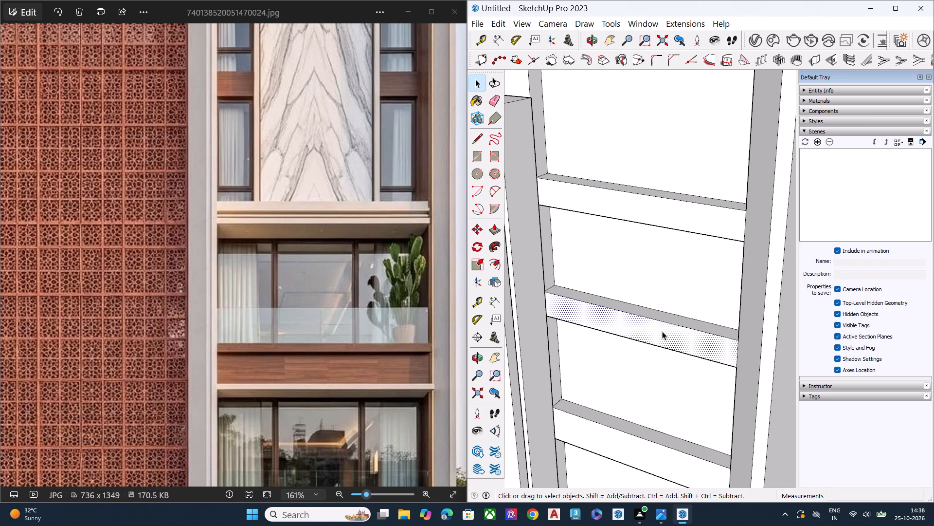
click(659, 210)
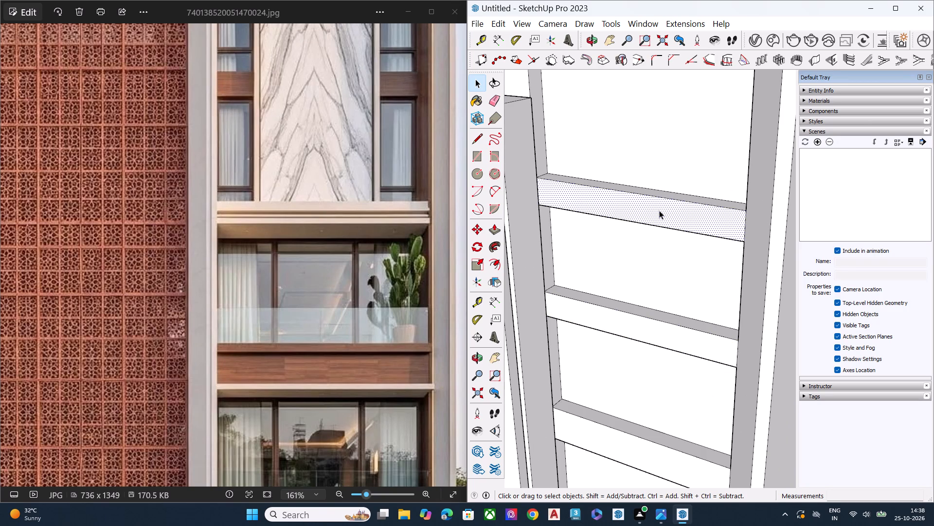
key(p)
click(659, 210)
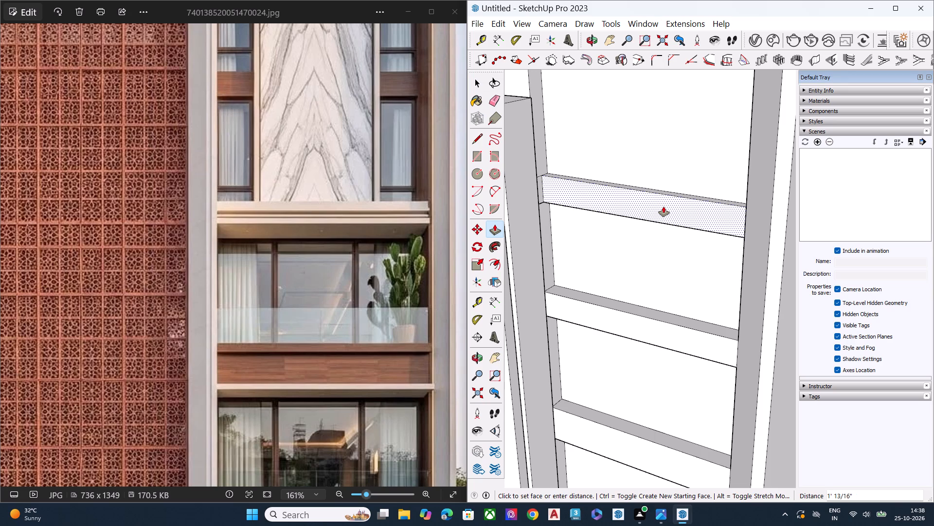
click(665, 206)
key(space)
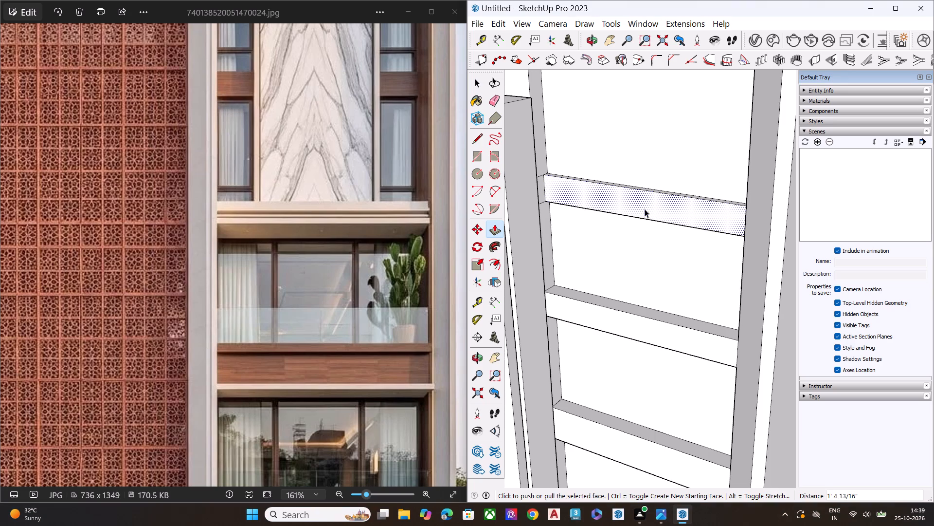
Repeat the same push distance on the front face of the lowest of the three floor slabs.
scroll(551, 214, down, 8)
click(750, 380)
key(p)
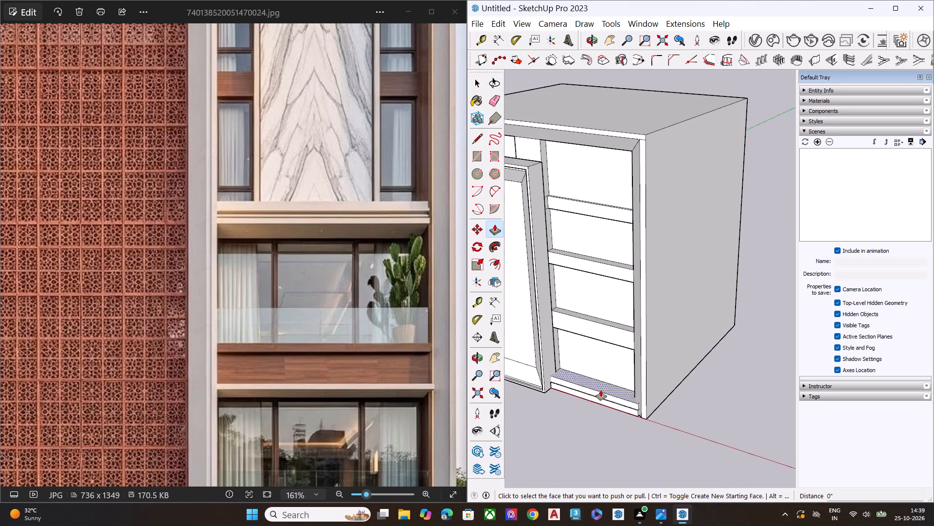
scroll(587, 352, up, 6)
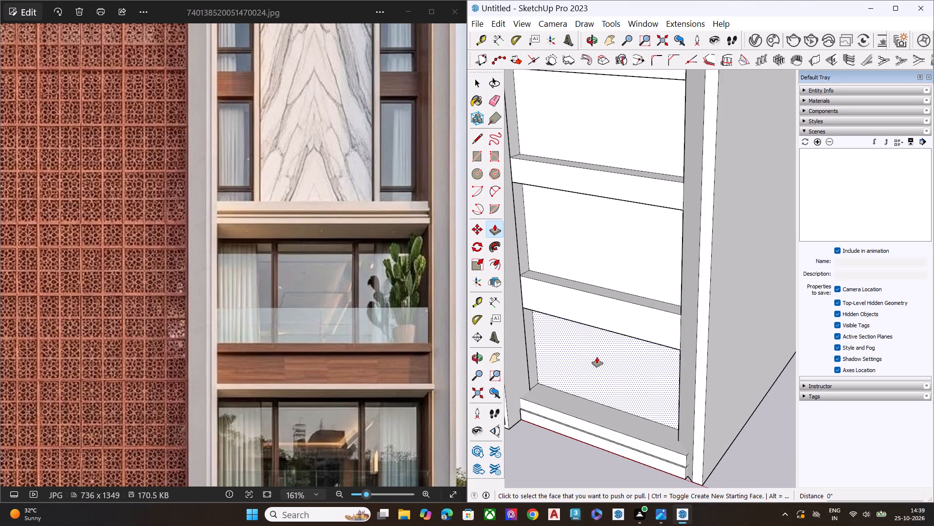
double_click(644, 324)
key(space)
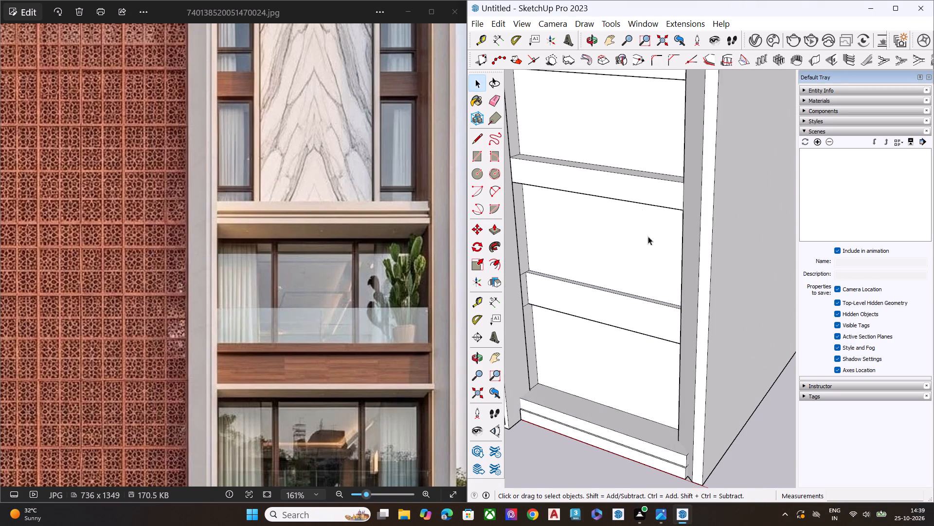
Push/Pull the rear walls of the two lowest recessed bays farther back into the building.
scroll(643, 265, down, 5)
middle_drag(612, 341, 608, 286)
scroll(601, 318, up, 4)
click(603, 335)
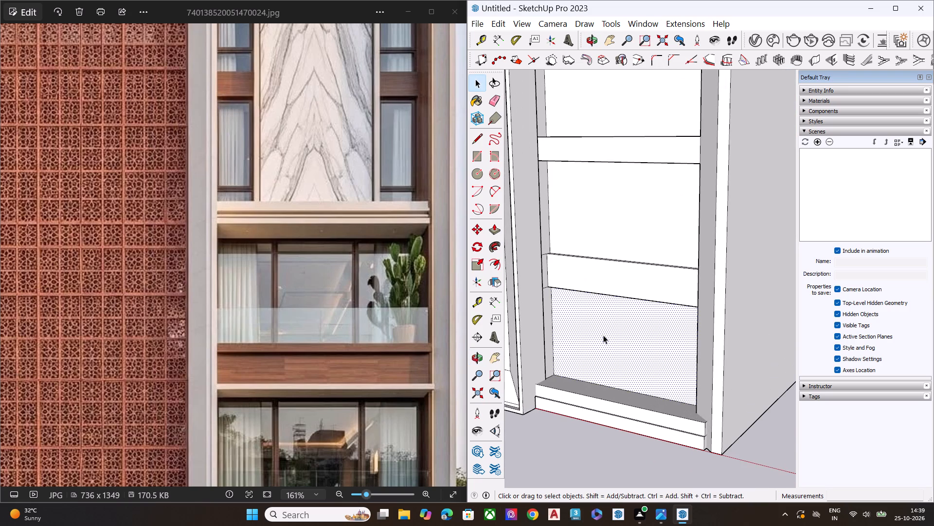
key(p)
click(603, 335)
click(608, 333)
key(space)
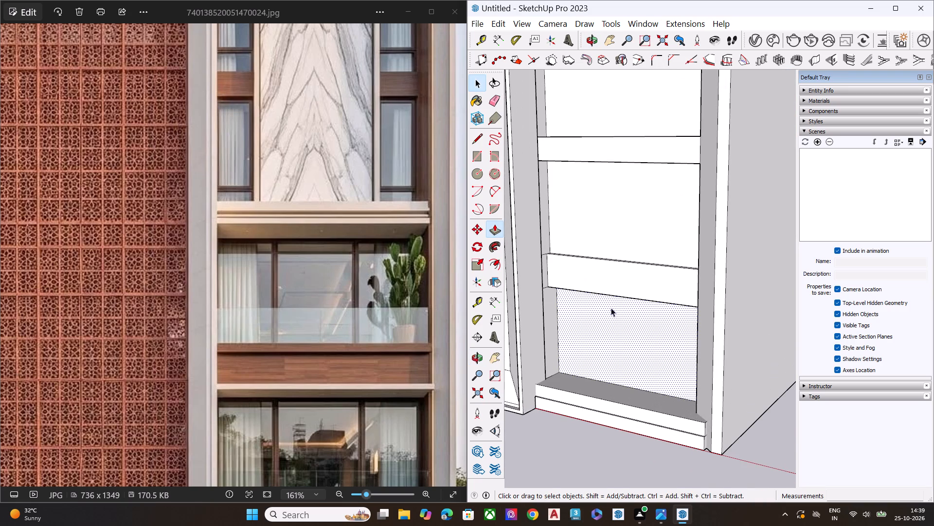
click(612, 238)
key(p)
click(612, 238)
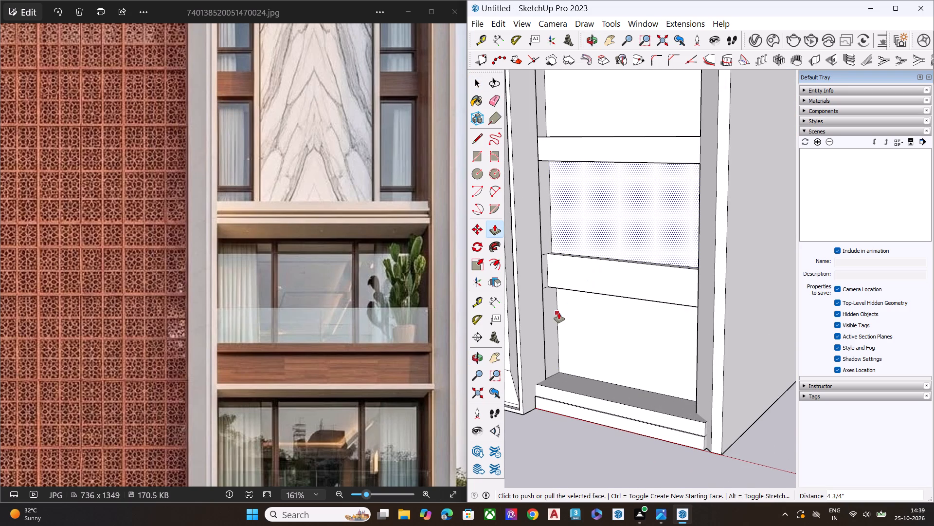
click(559, 313)
key(space)
Repeat the last push distance on the rear walls of the two upper recessed bays.
scroll(575, 302, down, 6)
middle_drag(578, 300, 578, 383)
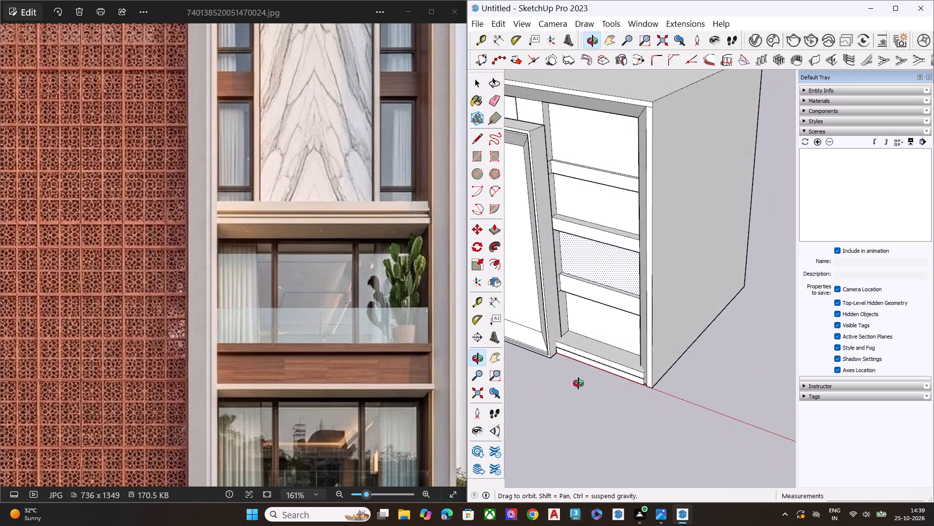
middle_drag(578, 383, 579, 383)
scroll(611, 311, down, 3)
click(750, 400)
middle_drag(588, 200, 568, 140)
scroll(568, 140, up, 8)
key(p)
double_click(618, 219)
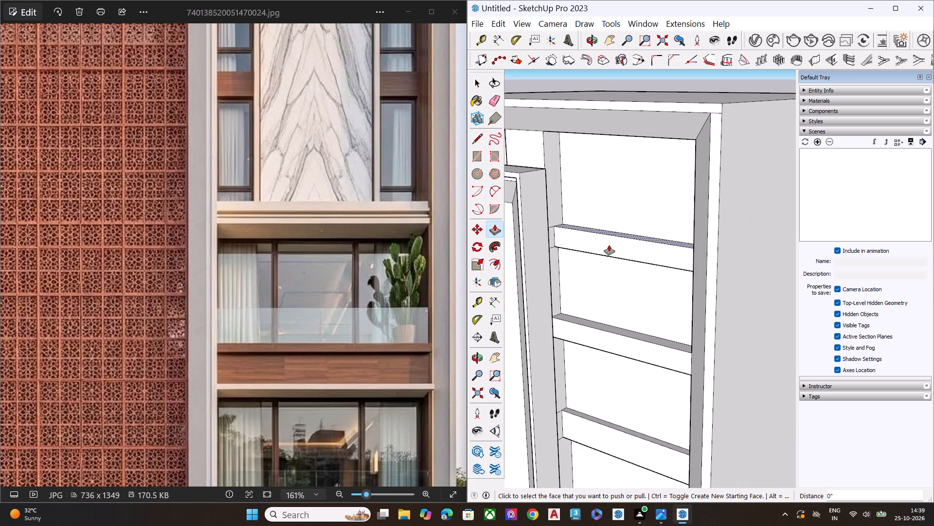
double_click(598, 267)
key(space)
Push/Pull the uppermost floor slab's front face back about another 6 15/16".
scroll(602, 244, down, 6)
middle_drag(597, 267, 665, 217)
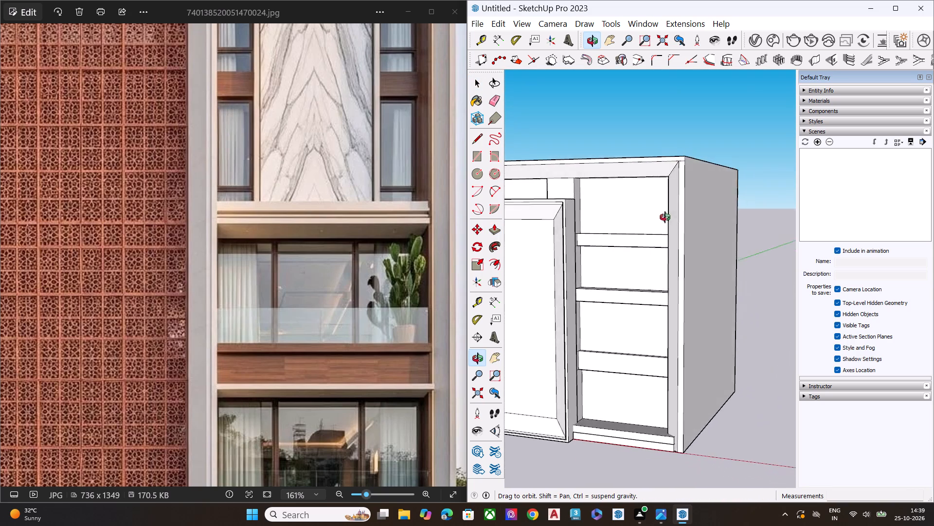
middle_drag(665, 217, 523, 283)
scroll(590, 253, up, 8)
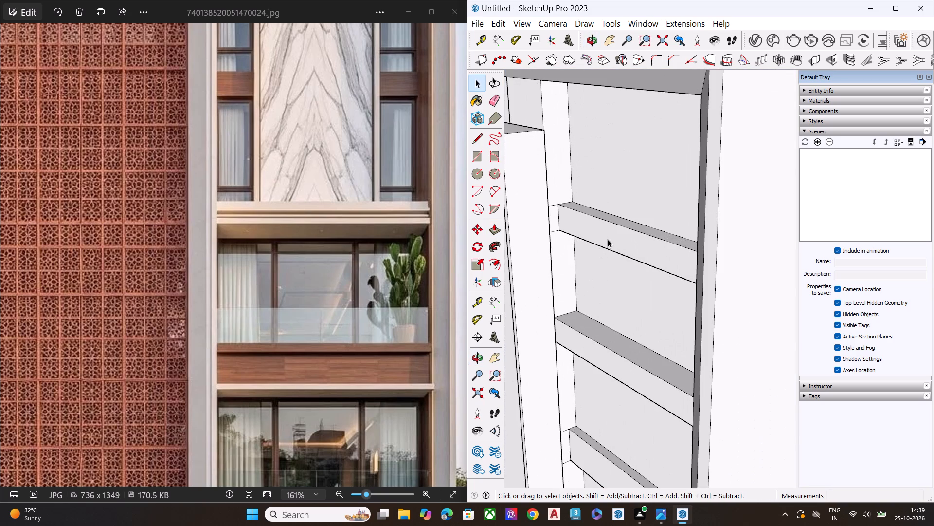
click(608, 239)
key(p)
click(608, 239)
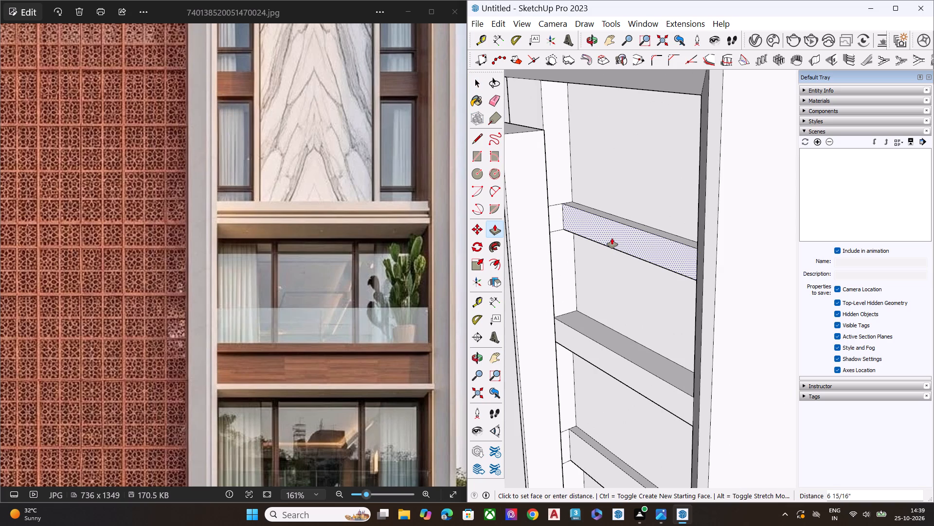
click(612, 238)
key(space)
Erase the two short leftover edges on the bay's side wall in front of the uppermost floor slab.
scroll(597, 244, down, 5)
scroll(588, 377, up, 2)
scroll(593, 381, down, 1)
scroll(595, 382, up, 3)
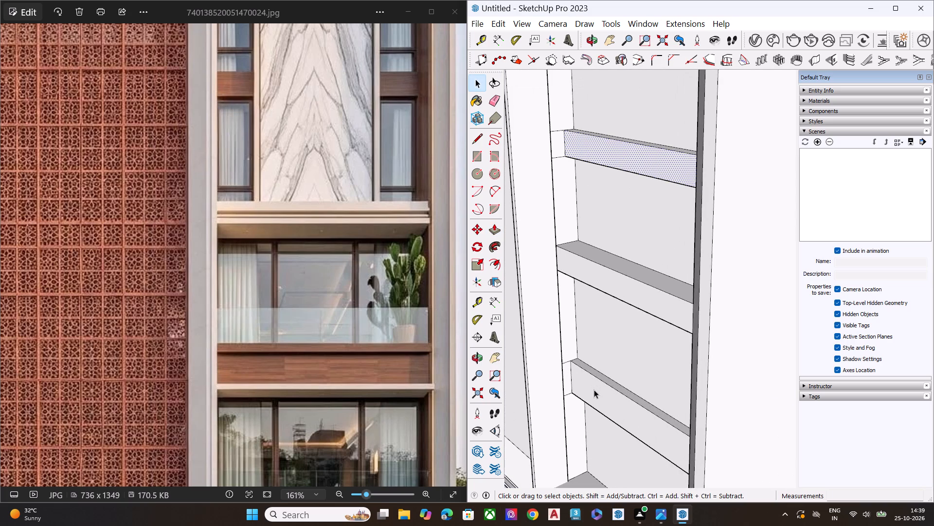
scroll(592, 263, down, 6)
middle_drag(586, 273, 578, 235)
double_click(573, 83)
key(e)
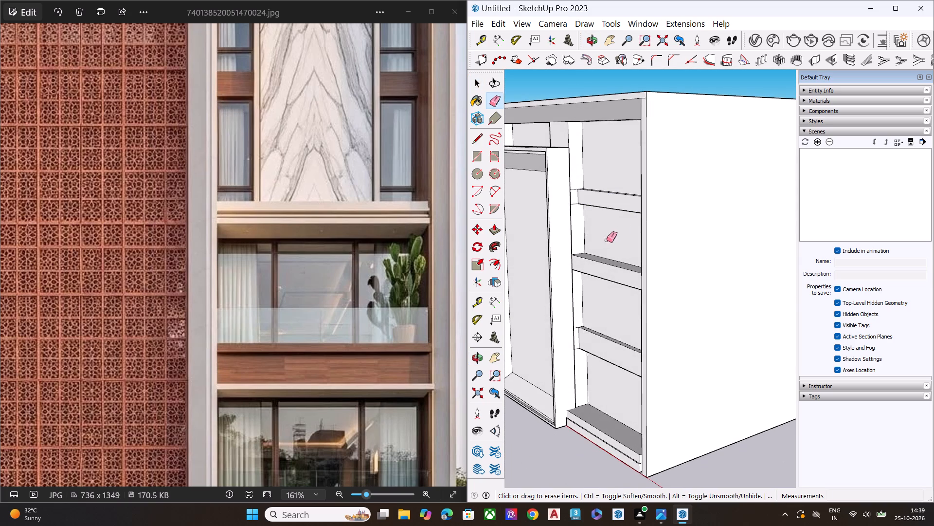
scroll(602, 233, up, 6)
scroll(557, 176, down, 1)
scroll(557, 175, up, 4)
click(562, 169)
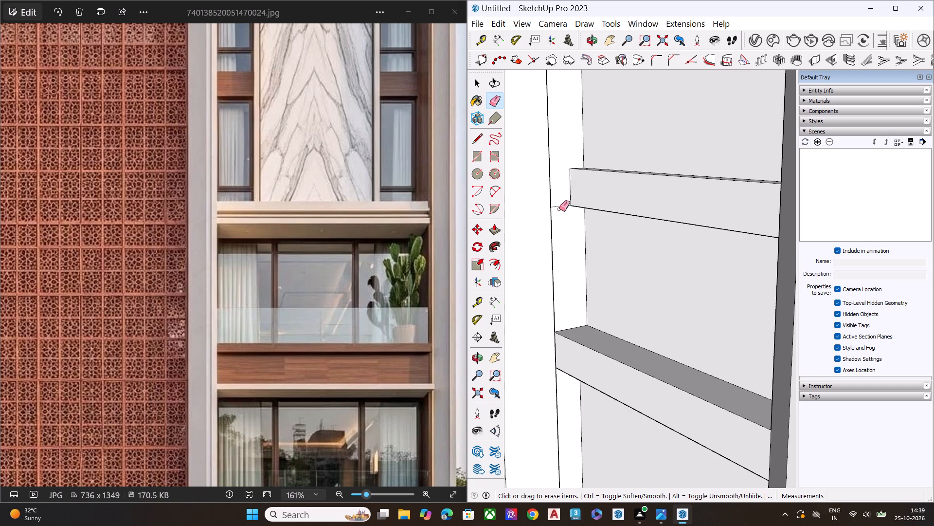
click(559, 207)
Erase the two short leftover edges on the bay's side wall in front of the lowest of the three floor slabs.
scroll(559, 211, down, 7)
middle_drag(562, 281, 554, 200)
scroll(558, 242, up, 7)
scroll(559, 263, down, 1)
scroll(559, 263, up, 2)
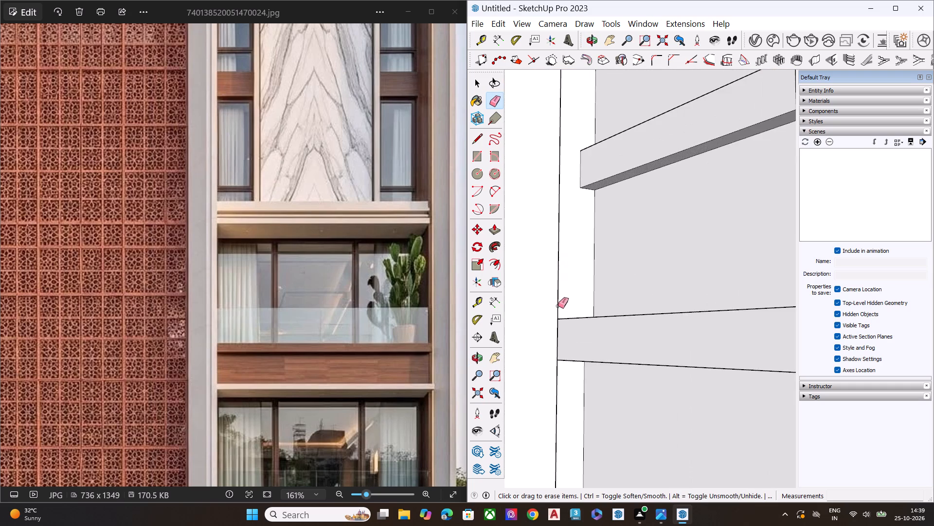
scroll(560, 291, down, 2)
scroll(562, 288, up, 2)
scroll(565, 284, down, 5)
scroll(547, 453, up, 3)
scroll(554, 463, down, 1)
scroll(555, 463, up, 5)
click(572, 386)
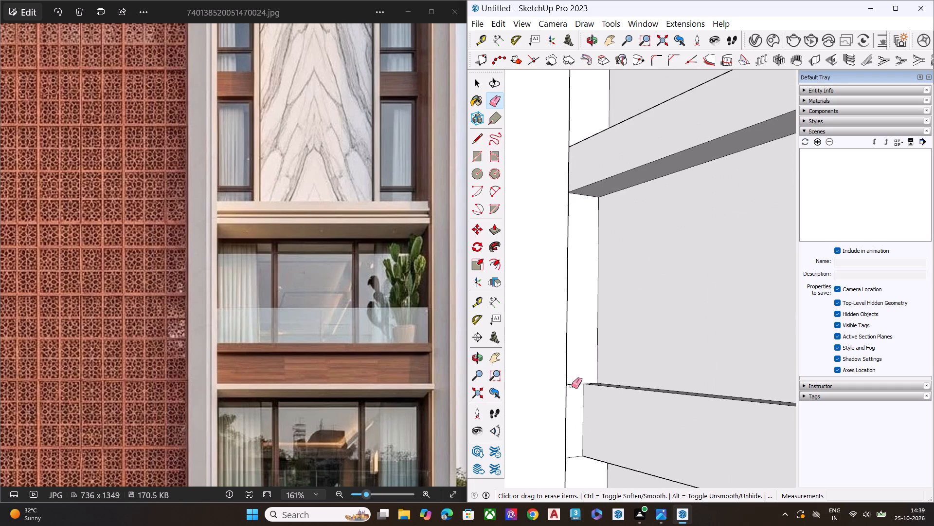
click(573, 386)
scroll(580, 374, down, 5)
scroll(579, 422, up, 2)
scroll(580, 430, down, 1)
scroll(580, 431, up, 3)
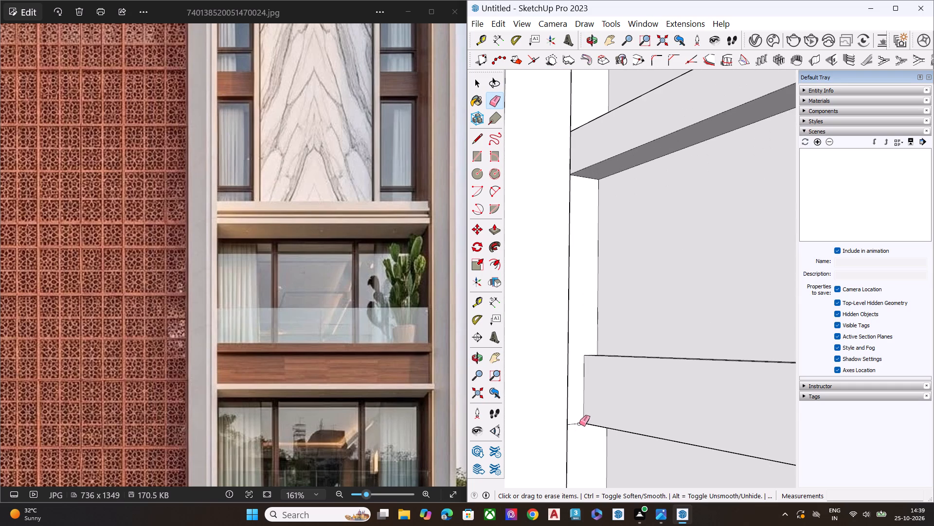
click(579, 424)
scroll(567, 349, down, 6)
key(space)
key(space)
Examine the whole facade model from an angle and from the front.
scroll(576, 326, down, 1)
scroll(576, 326, up, 1)
scroll(576, 326, down, 5)
scroll(576, 326, up, 1)
scroll(587, 309, down, 9)
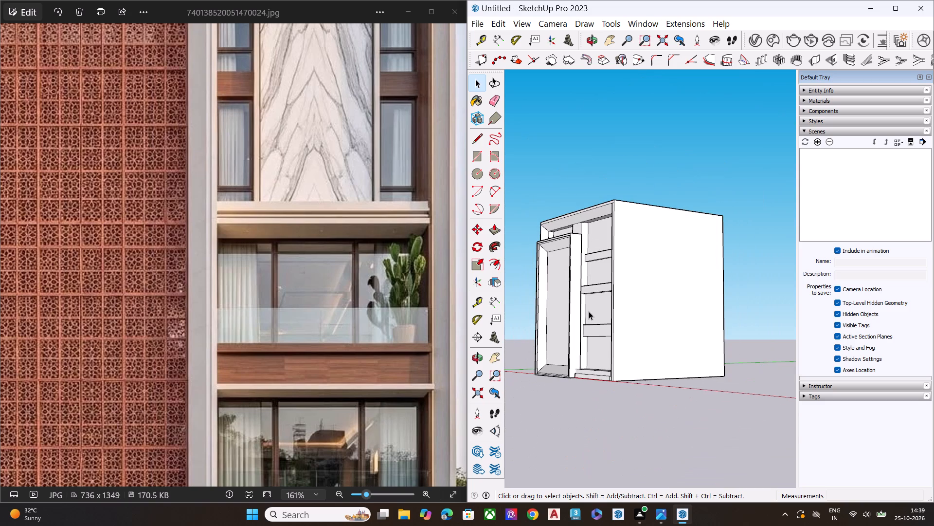
scroll(590, 311, down, 7)
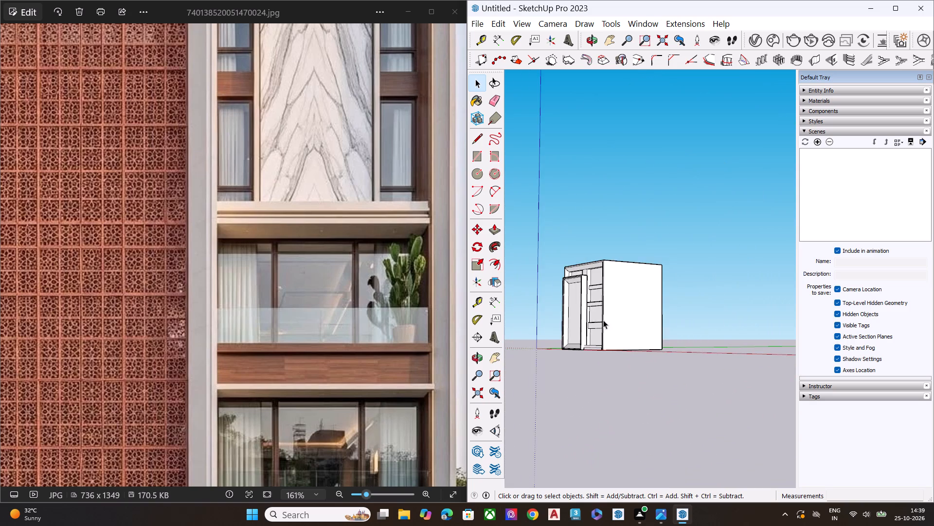
middle_drag(621, 329, 772, 326)
scroll(589, 301, up, 8)
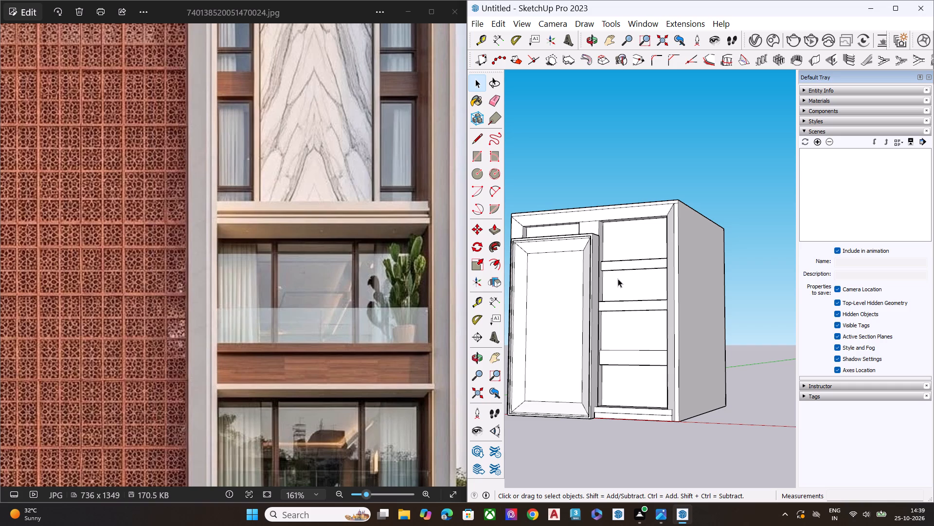
scroll(610, 290, down, 2)
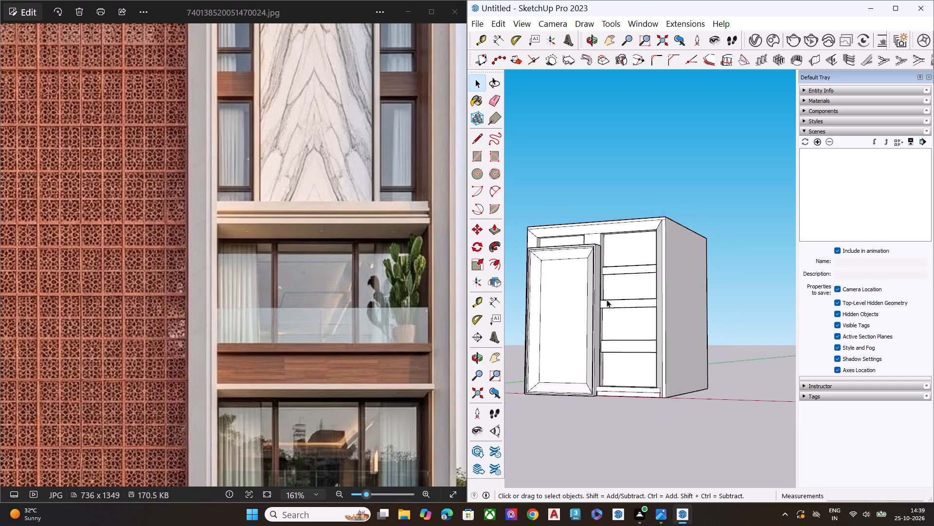
scroll(607, 300, down, 3)
middle_drag(627, 332, 683, 349)
scroll(673, 313, up, 4)
scroll(635, 293, down, 1)
scroll(634, 293, up, 4)
middle_drag(620, 291, 657, 284)
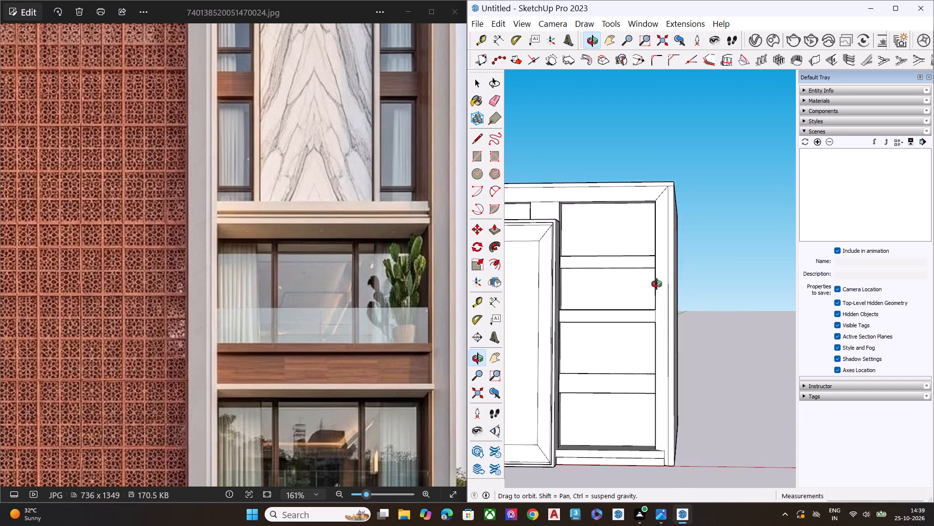
middle_drag(657, 284, 661, 283)
scroll(679, 291, down, 5)
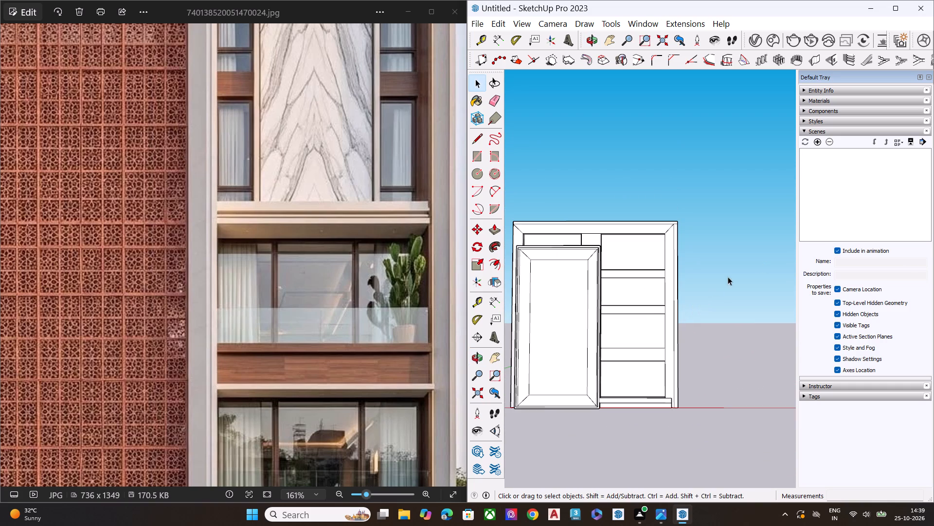
Compare the model's recessed bays and floor slabs with the full facade in the reference photo.
scroll(623, 274, up, 4)
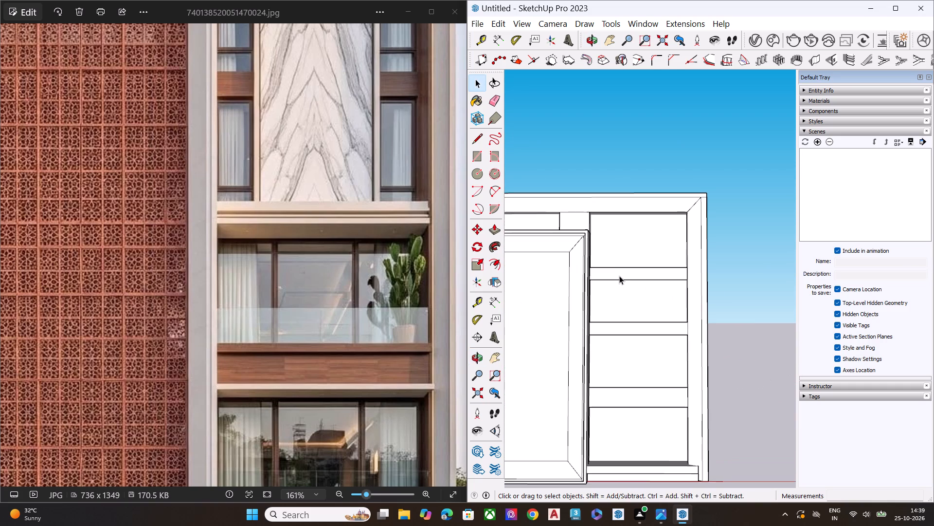
scroll(366, 359, up, 4)
scroll(363, 366, down, 2)
scroll(362, 367, up, 1)
scroll(362, 369, down, 5)
scroll(359, 374, up, 2)
scroll(359, 374, down, 2)
scroll(359, 374, up, 1)
scroll(359, 374, down, 3)
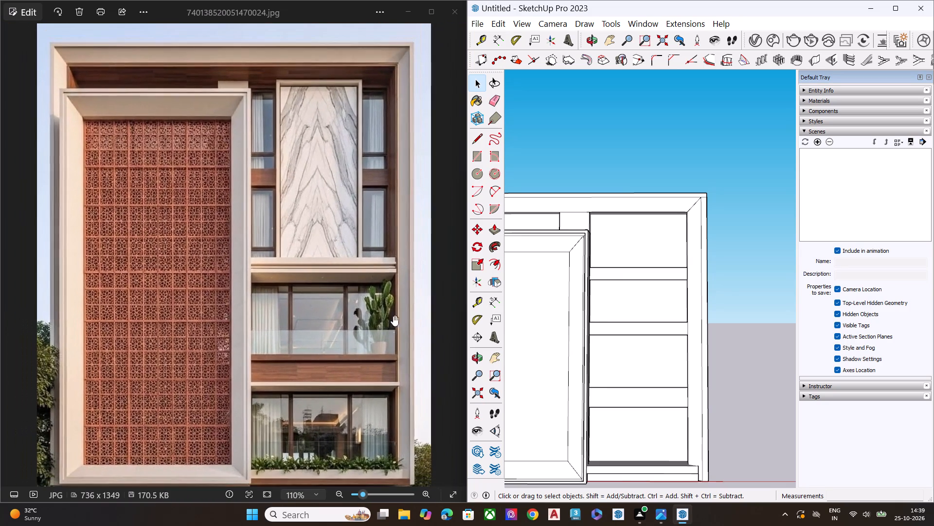
scroll(521, 198, down, 1)
scroll(522, 196, up, 5)
scroll(635, 215, down, 1)
scroll(635, 215, up, 1)
Push/Pull the upper bays' narrow side wall beside the tall frame toward the frame to widen the bays.
scroll(625, 266, up, 1)
middle_drag(622, 274, 539, 362)
scroll(600, 240, up, 5)
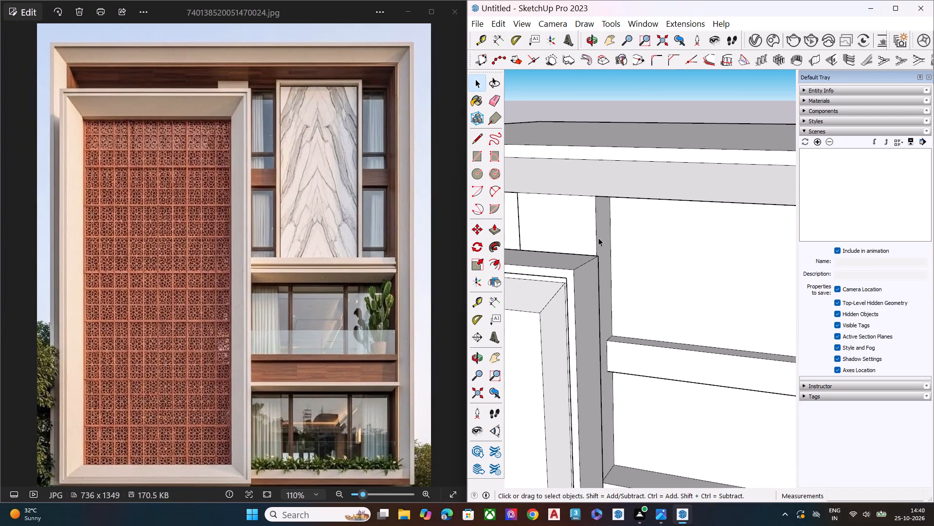
click(598, 238)
key(p)
click(598, 238)
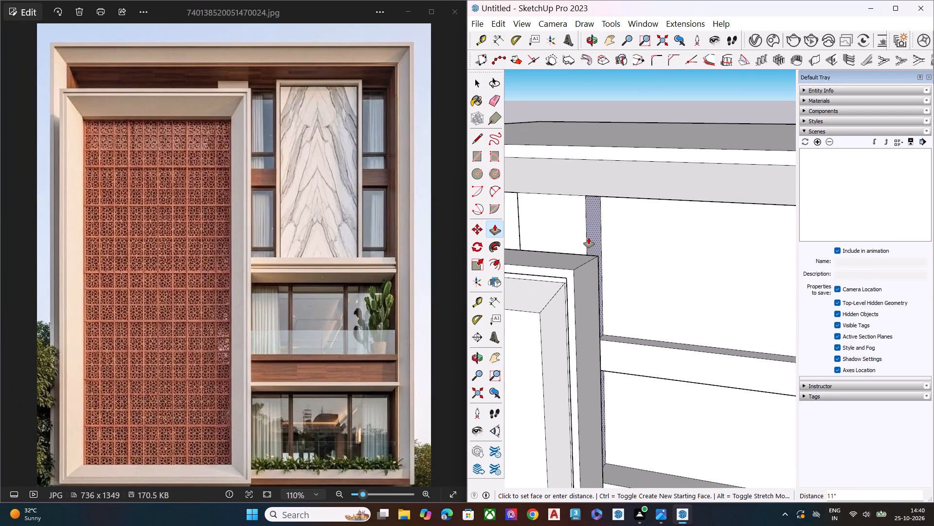
click(592, 239)
key(space)
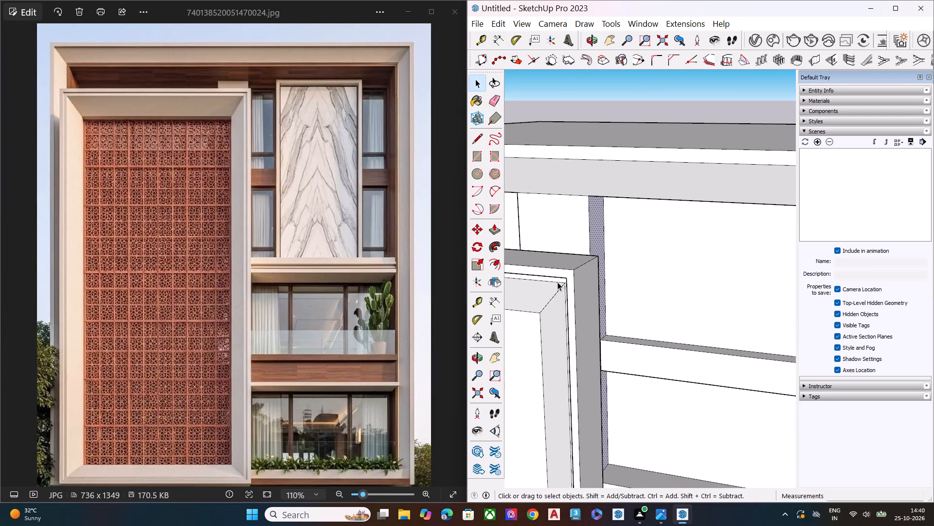
Examine the widened upper bays and the whole facade from the front against the reference photo.
middle_drag(587, 274, 659, 244)
scroll(577, 222, down, 4)
scroll(575, 226, up, 1)
scroll(575, 226, down, 3)
middle_drag(595, 292, 619, 239)
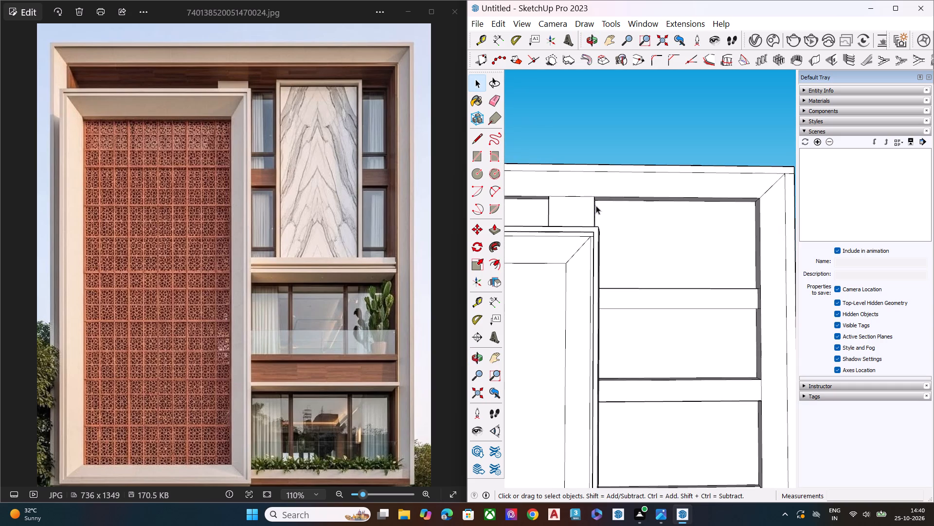
scroll(592, 215, down, 3)
key(space)
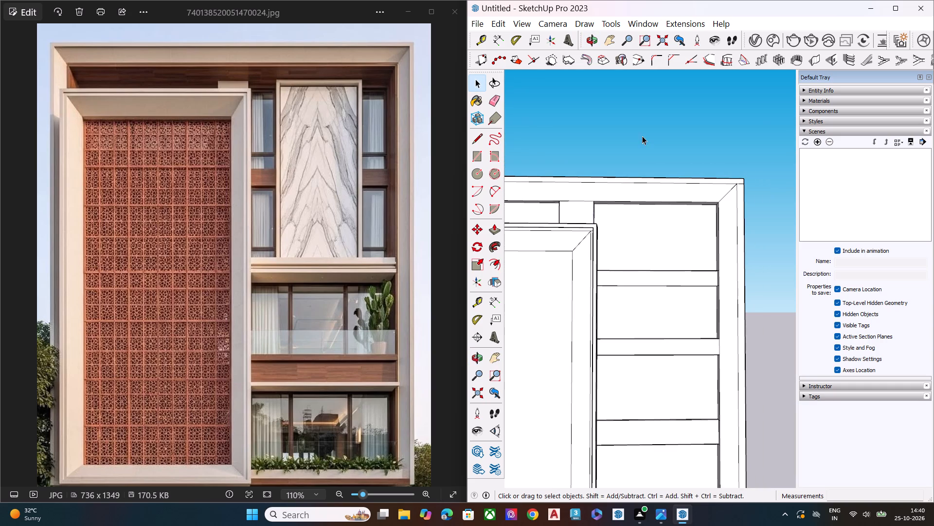
click(643, 131)
scroll(608, 180, down, 8)
middle_drag(653, 365, 635, 350)
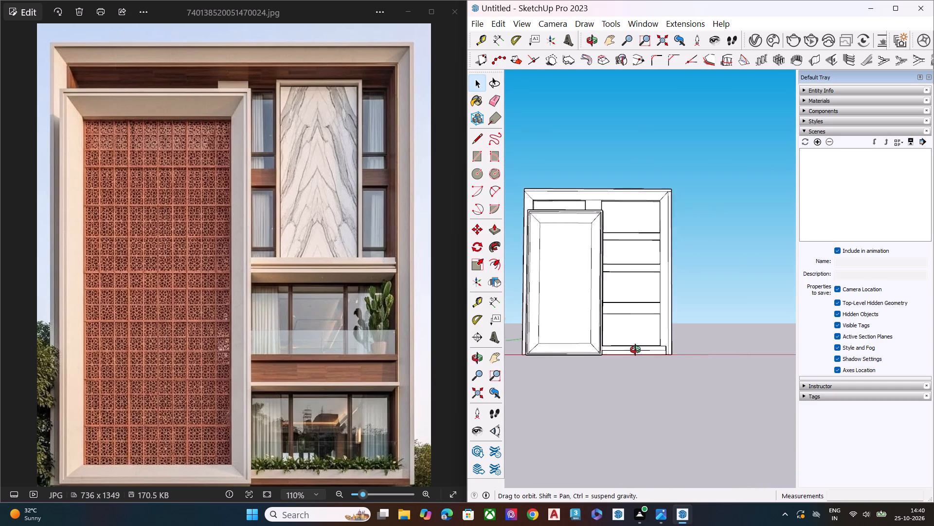
Push/Pull the underside of the uppermost intermediate floor slab slightly downward into the bay below it.
middle_drag(635, 350, 613, 339)
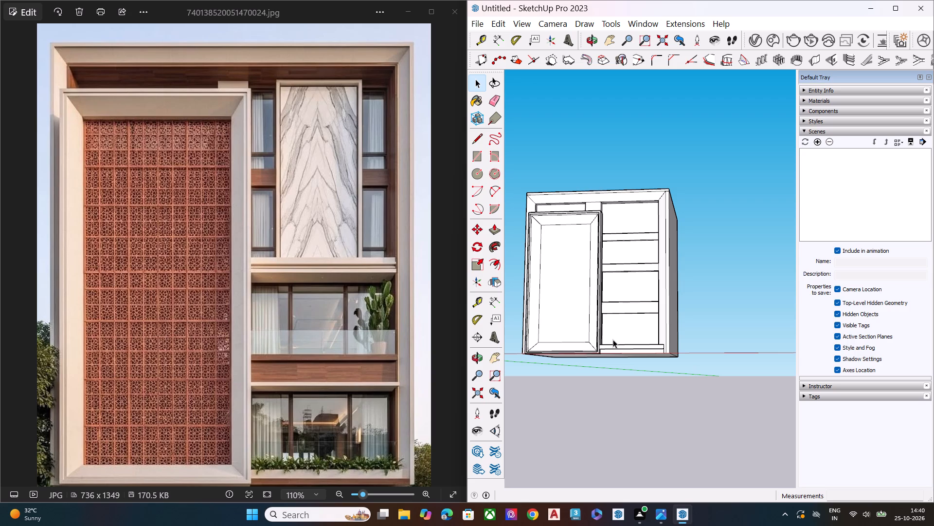
middle_drag(620, 259, 687, 357)
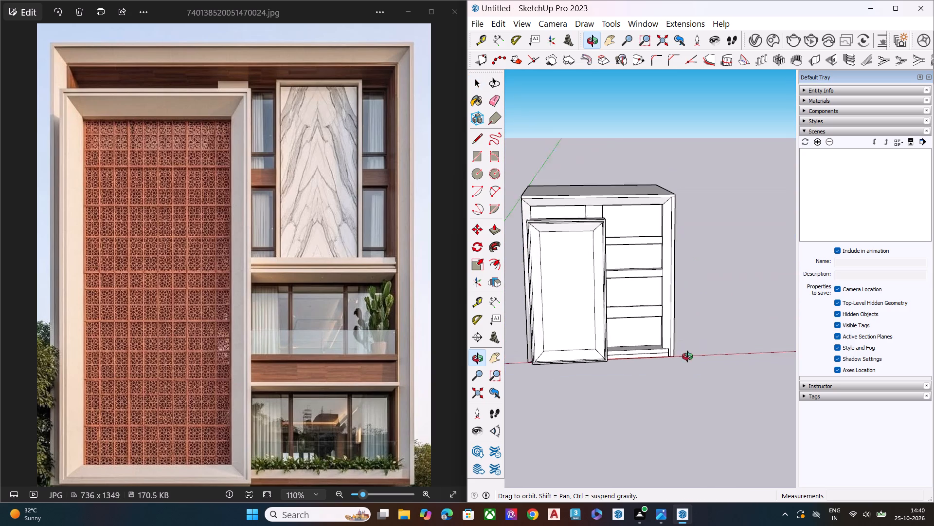
middle_drag(687, 357, 695, 362)
scroll(517, 247, up, 5)
scroll(529, 255, down, 1)
scroll(533, 256, up, 3)
scroll(588, 299, down, 6)
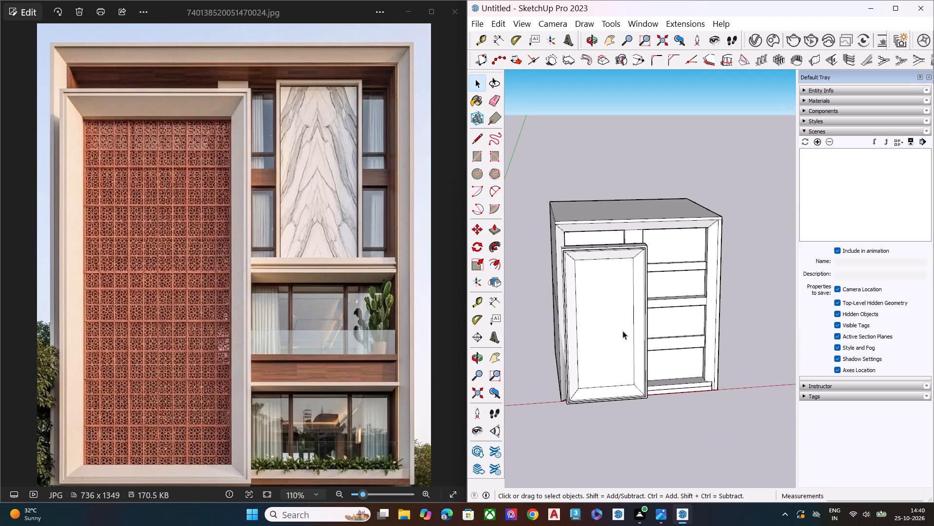
middle_drag(624, 349, 528, 370)
scroll(676, 264, up, 6)
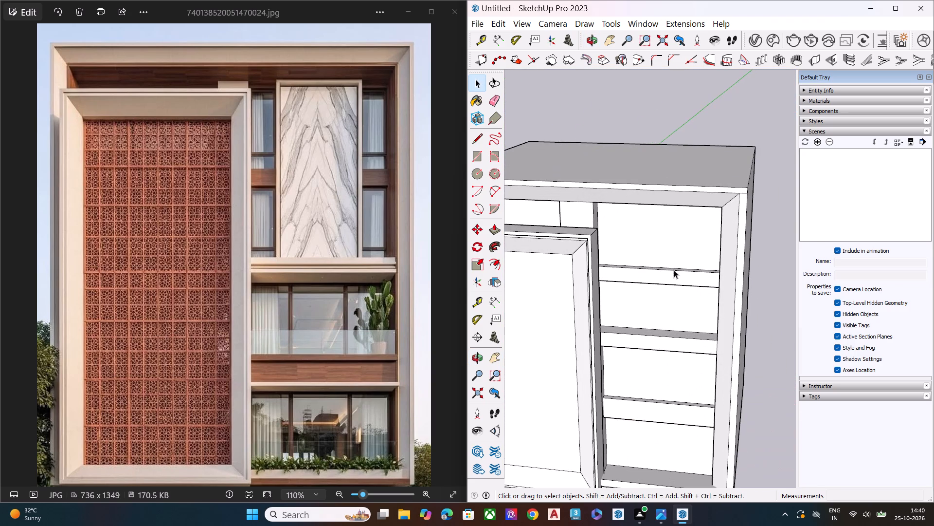
middle_drag(657, 295, 715, 207)
scroll(716, 213, up, 5)
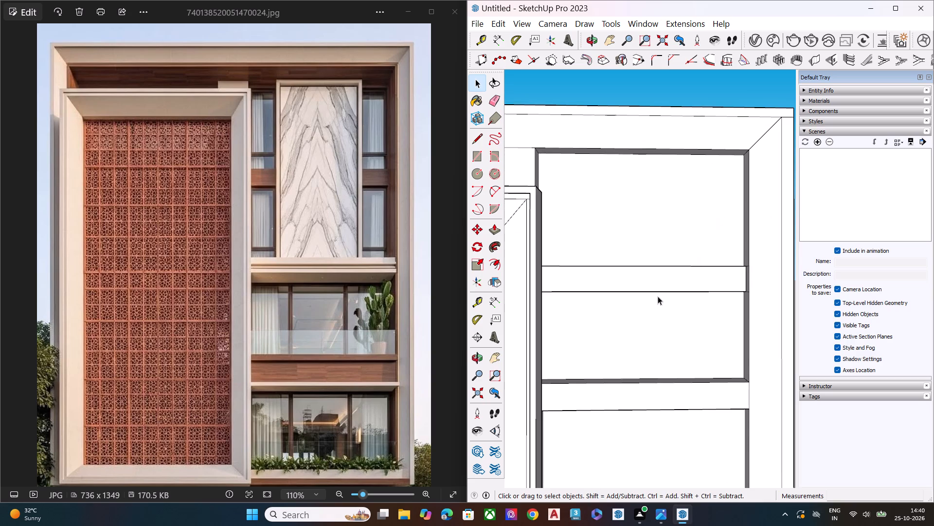
middle_drag(647, 298, 619, 160)
scroll(619, 160, up, 6)
click(660, 308)
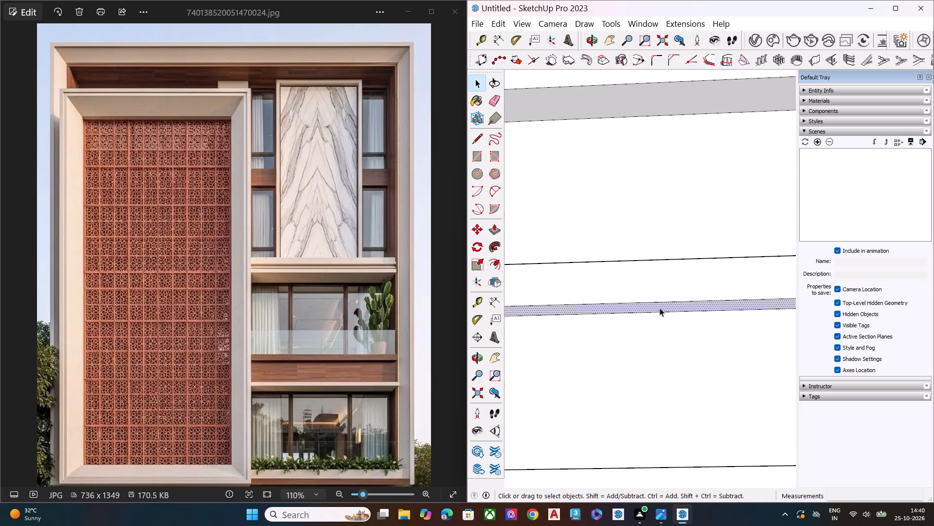
key(p)
click(660, 308)
click(659, 316)
key(space)
Push/Pull the top face of the uppermost intermediate floor slab down by about 6 3/8".
middle_drag(673, 292, 675, 428)
middle_drag(676, 284, 658, 406)
scroll(691, 249, up, 1)
click(693, 251)
key(p)
click(693, 251)
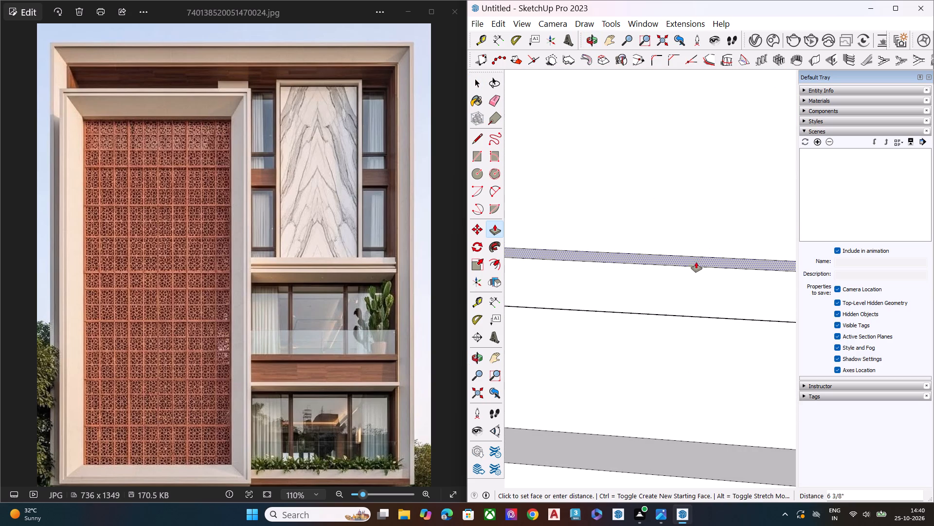
click(696, 262)
key(space)
Push/Pull the underside of the middle floor slab slightly downward into the bay below it.
scroll(638, 277, down, 7)
middle_drag(638, 281, 674, 216)
scroll(672, 225, down, 5)
scroll(648, 247, up, 1)
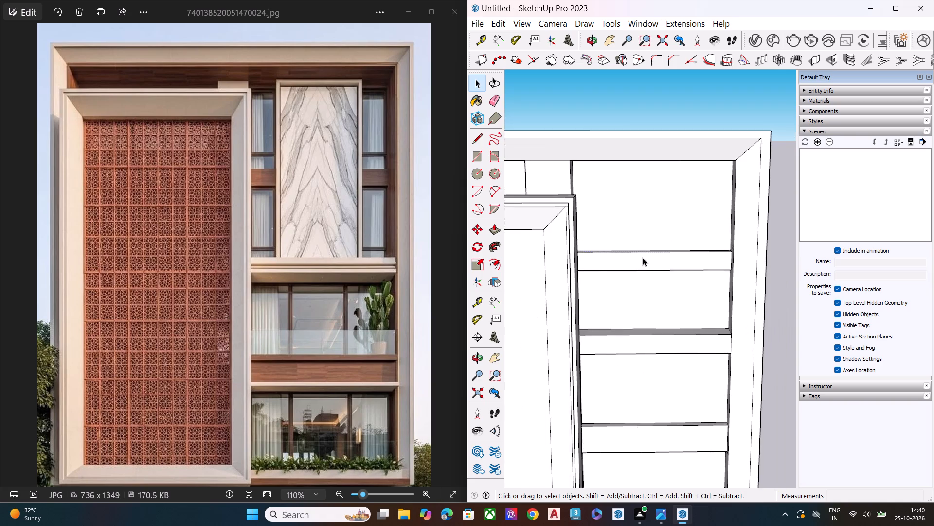
middle_drag(654, 249, 662, 175)
scroll(619, 220, down, 5)
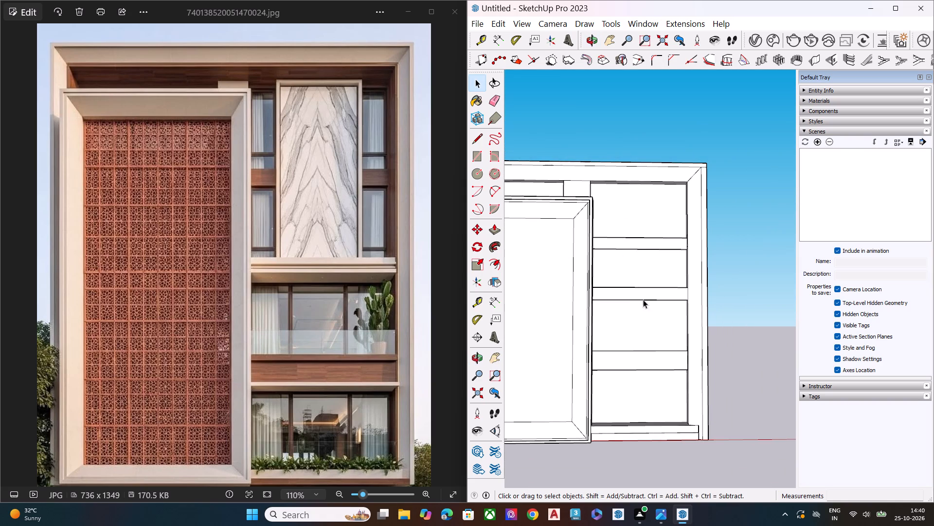
middle_drag(656, 311, 574, 257)
scroll(631, 309, up, 7)
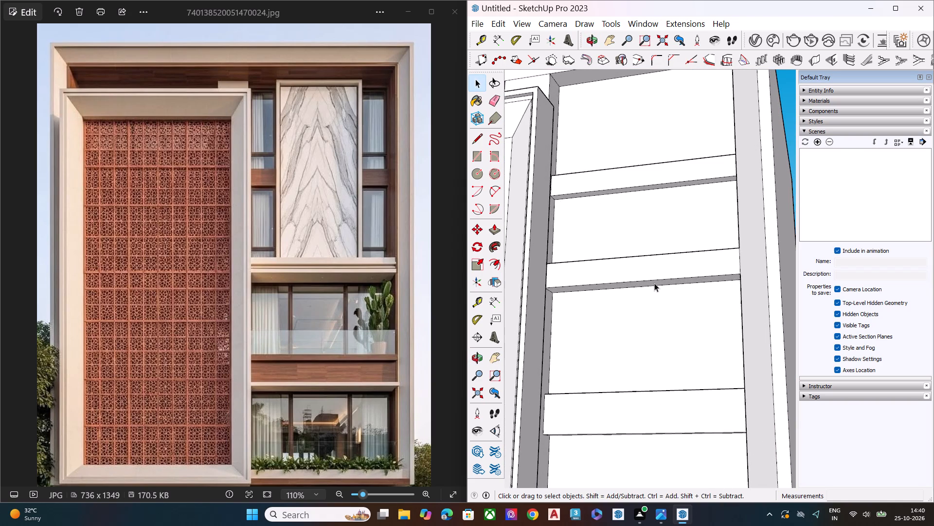
click(654, 283)
key(p)
click(654, 283)
click(655, 287)
key(space)
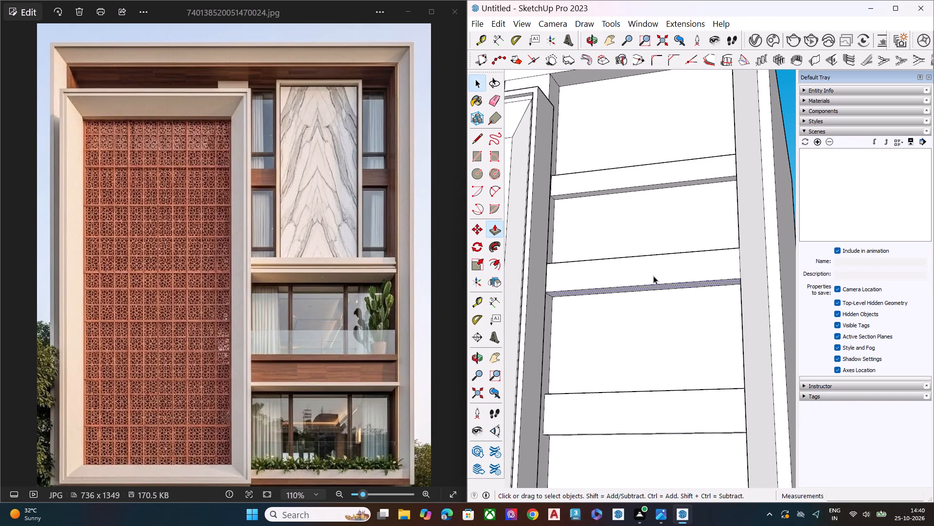
Push/Pull the top face of the middle floor slab slightly downward to lower its upper surface.
middle_drag(659, 276, 660, 391)
scroll(660, 297, down, 1)
scroll(673, 301, up, 4)
scroll(676, 282, down, 1)
scroll(676, 282, up, 1)
middle_drag(682, 281, 669, 347)
scroll(676, 286, up, 1)
click(679, 273)
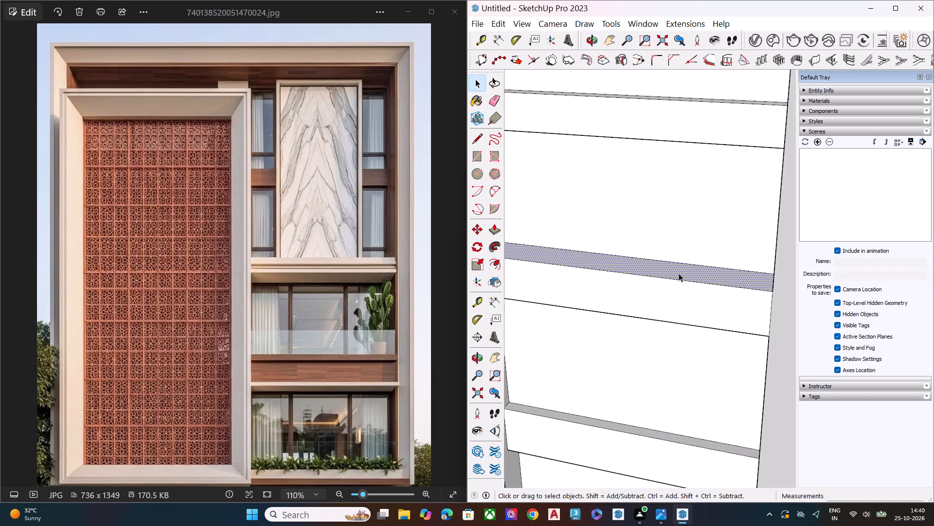
key(p)
click(679, 273)
click(679, 283)
key(space)
Examine the repositioned slabs from the front and side, and view the reference photo down to the gate level.
scroll(652, 295, down, 1)
scroll(652, 296, up, 2)
scroll(650, 299, down, 2)
middle_drag(643, 291, 753, 218)
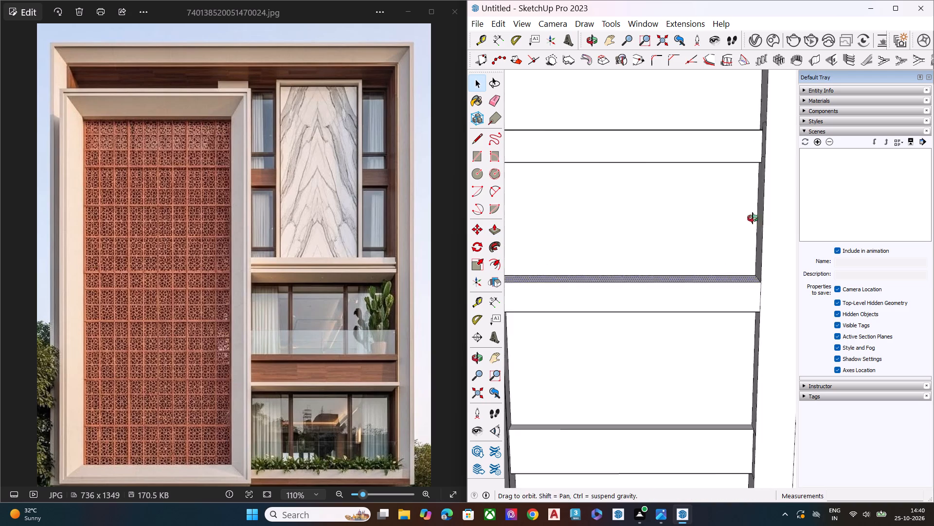
middle_drag(753, 218, 756, 215)
scroll(638, 211, down, 6)
click(773, 255)
middle_drag(736, 294, 731, 260)
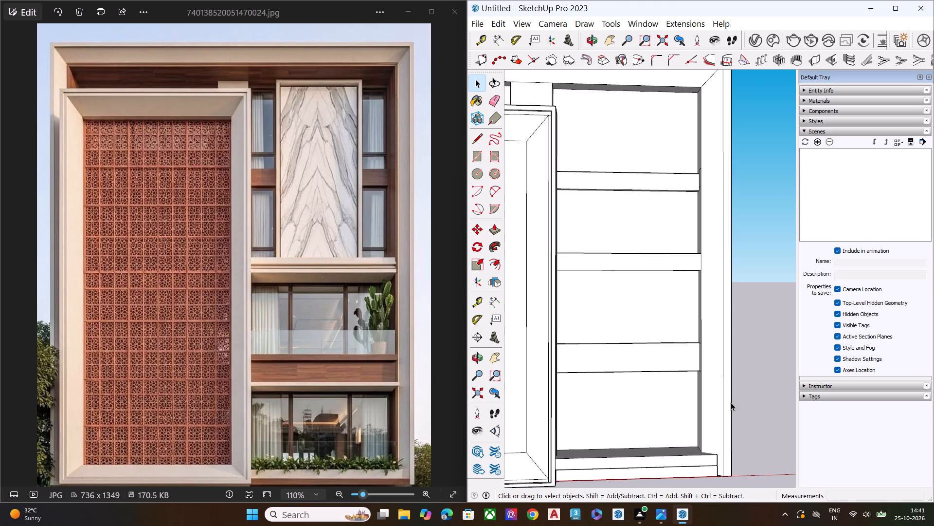
scroll(583, 287, down, 6)
middle_drag(640, 361, 654, 389)
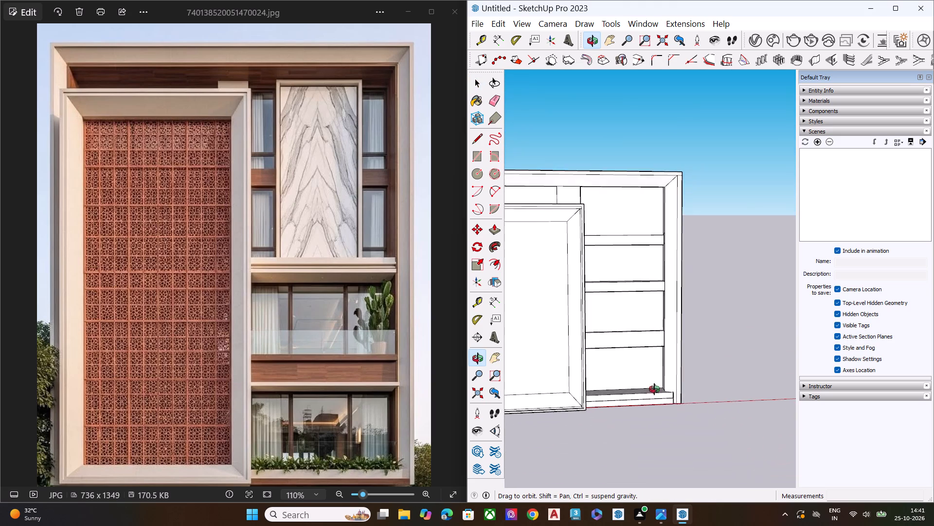
middle_drag(654, 389, 580, 382)
scroll(611, 294, up, 3)
middle_drag(639, 307, 557, 334)
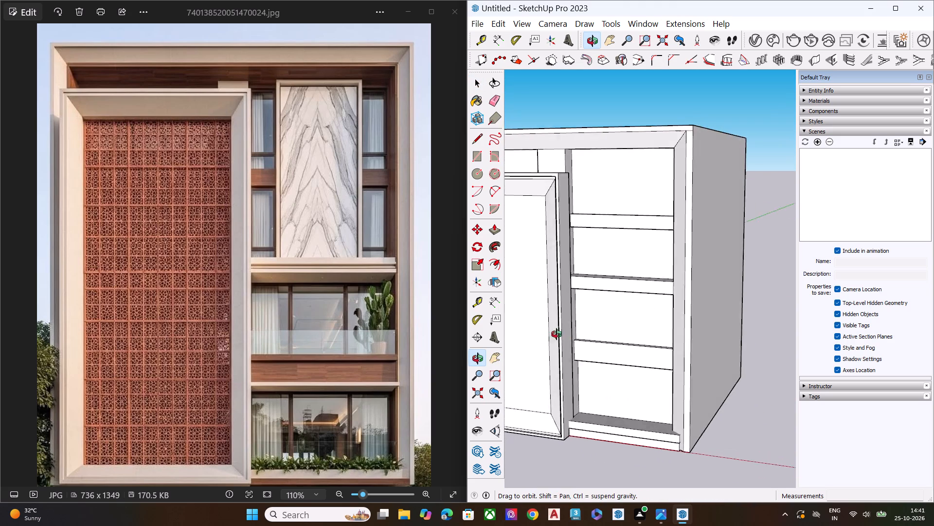
middle_drag(557, 334, 503, 341)
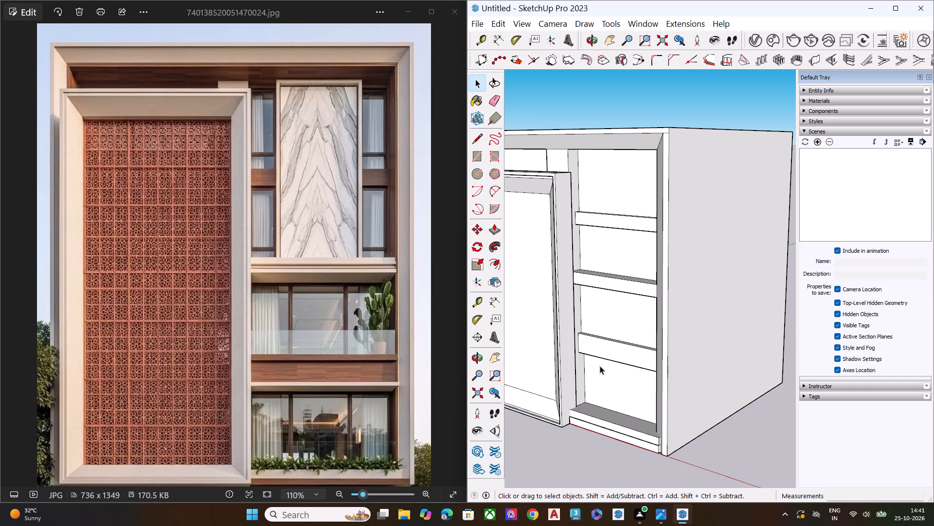
scroll(598, 367, down, 1)
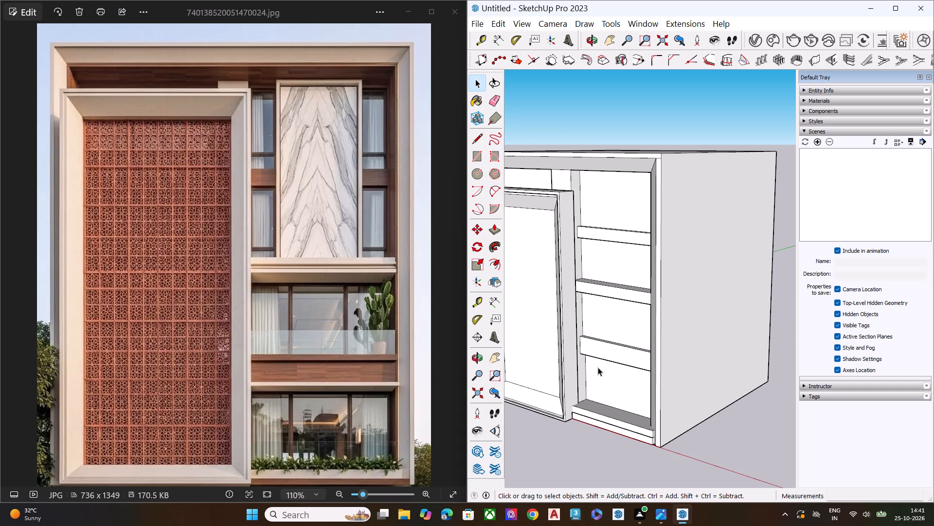
scroll(326, 378, down, 5)
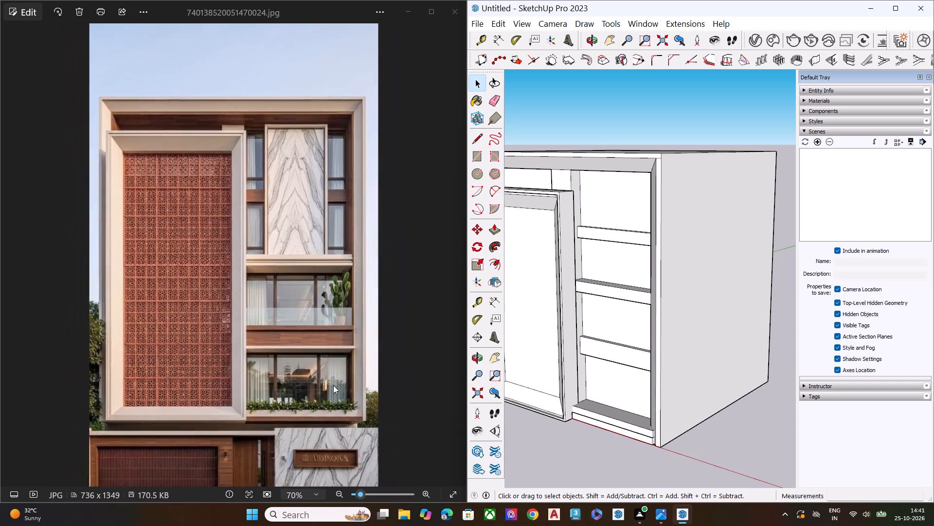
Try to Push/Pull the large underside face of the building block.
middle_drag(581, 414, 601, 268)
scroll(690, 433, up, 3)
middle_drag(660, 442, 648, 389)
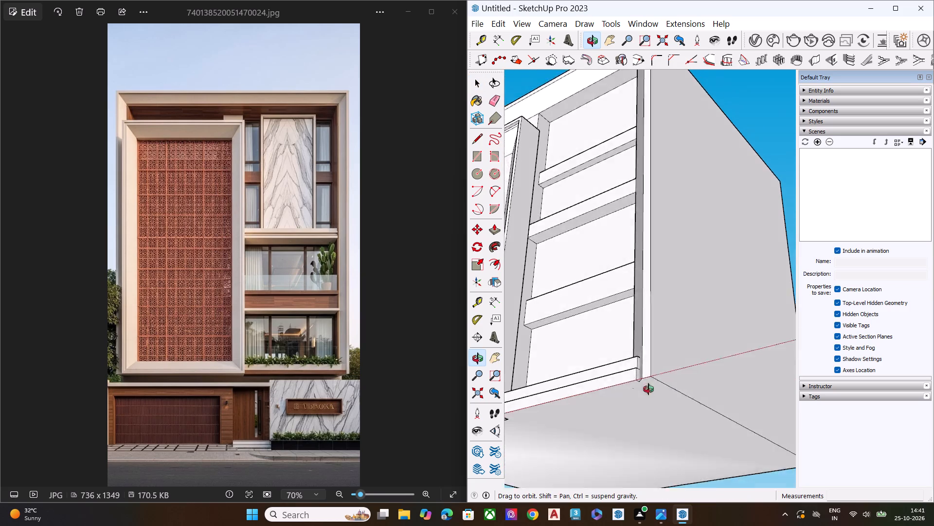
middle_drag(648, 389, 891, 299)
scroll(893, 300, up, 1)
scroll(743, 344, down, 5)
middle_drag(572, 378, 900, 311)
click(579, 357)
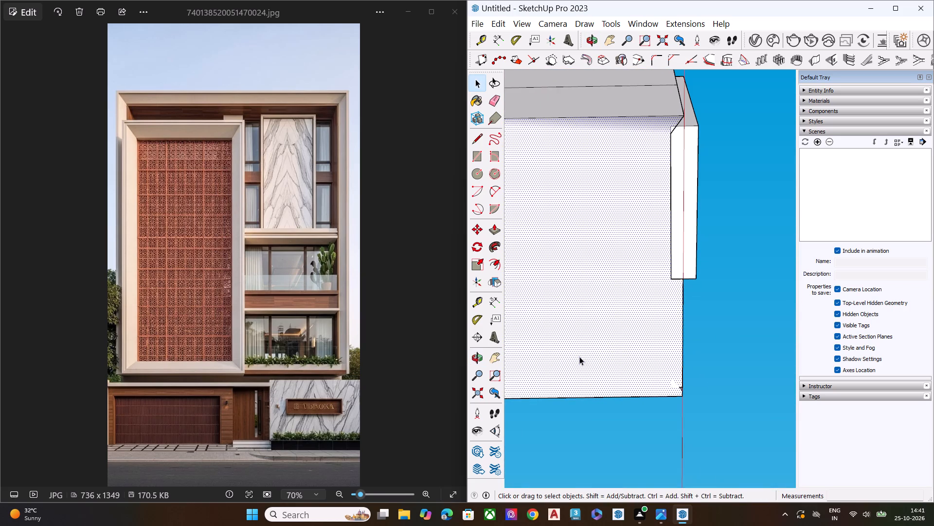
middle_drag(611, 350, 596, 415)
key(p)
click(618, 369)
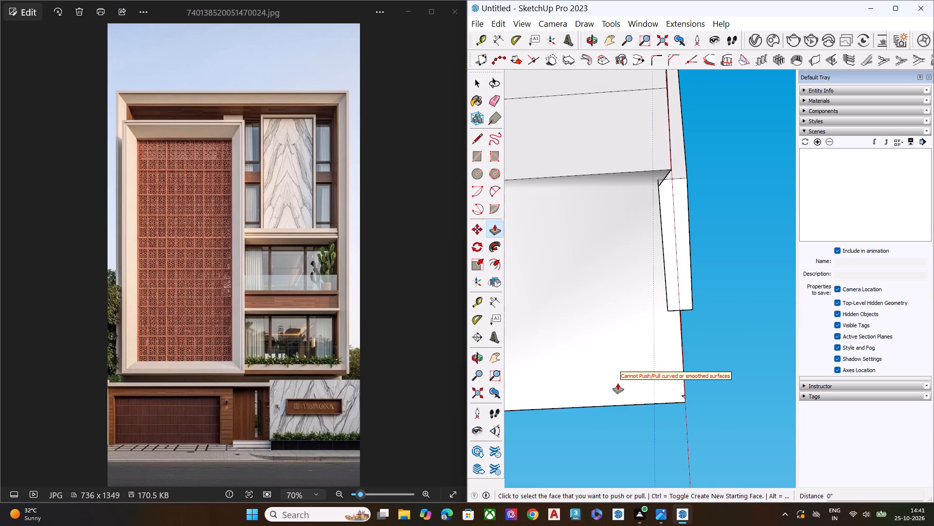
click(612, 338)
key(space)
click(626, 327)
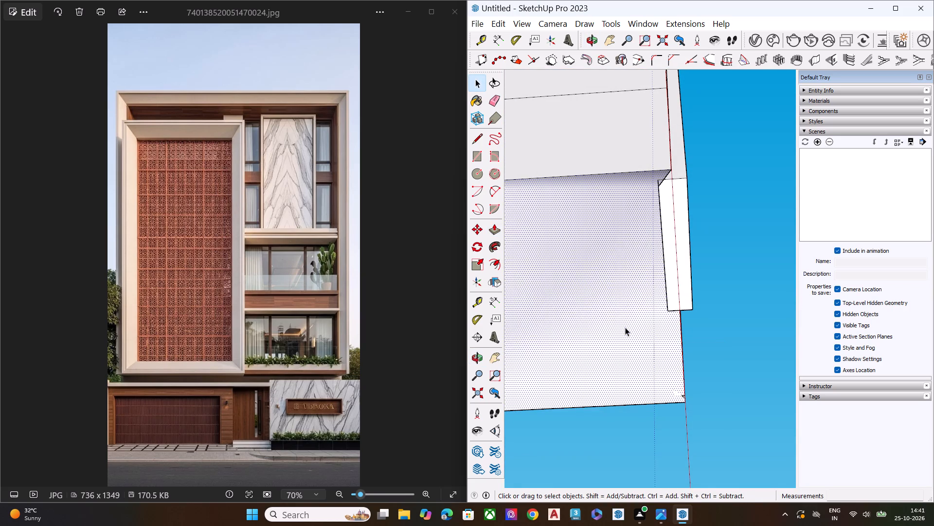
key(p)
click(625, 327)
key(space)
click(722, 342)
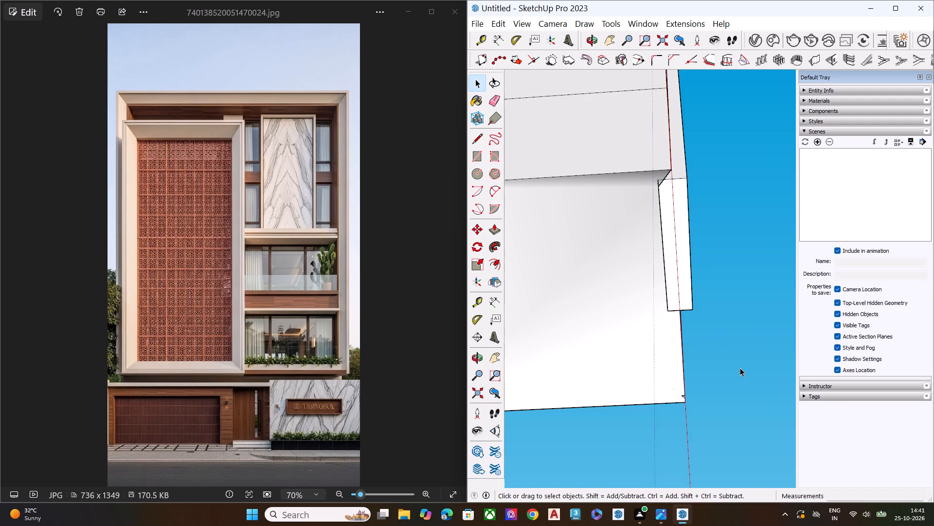
Draw a line about 62' 3 1/16" long across the building's underside, a short distance behind and parallel to the facade.
scroll(744, 390, up, 1)
middle_drag(747, 407, 486, 518)
scroll(640, 433, down, 7)
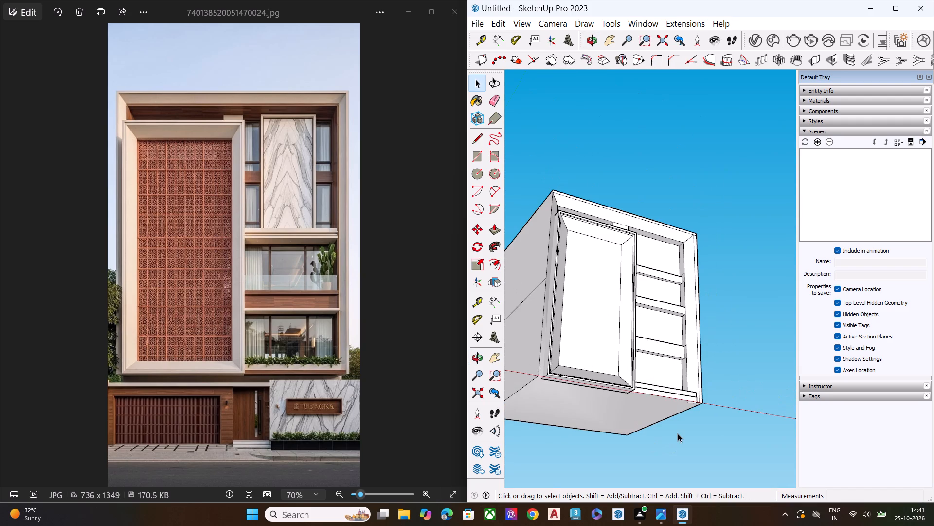
middle_drag(678, 433, 498, 432)
middle_drag(706, 411, 544, 442)
middle_drag(732, 387, 579, 229)
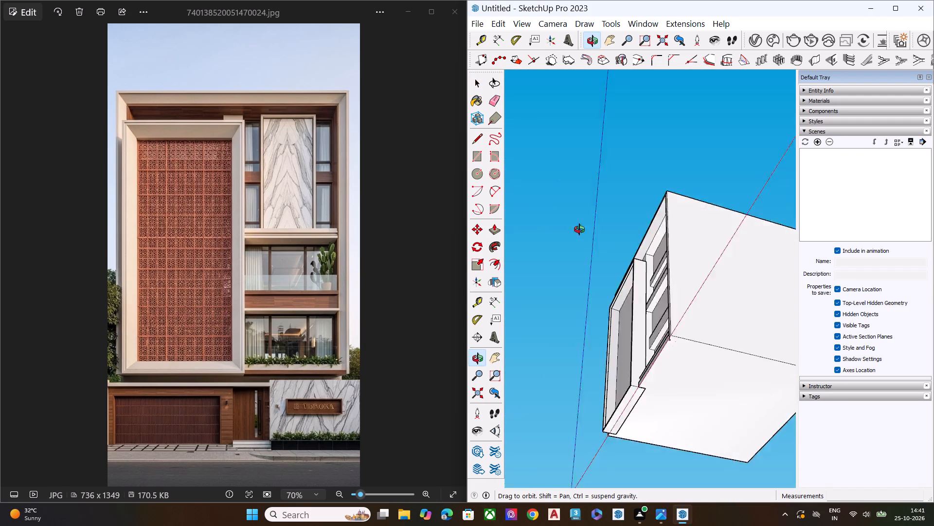
middle_drag(579, 229, 544, 158)
key(l)
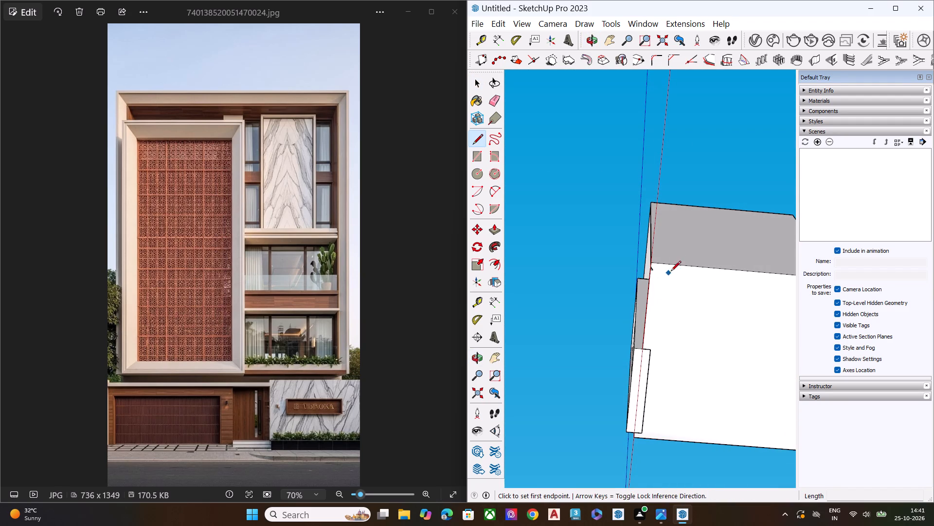
click(676, 266)
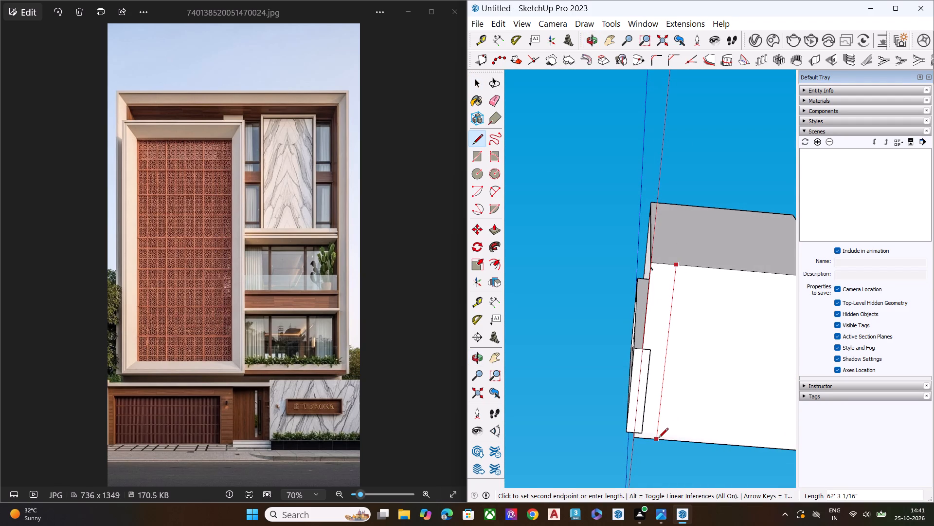
click(658, 439)
key(space)
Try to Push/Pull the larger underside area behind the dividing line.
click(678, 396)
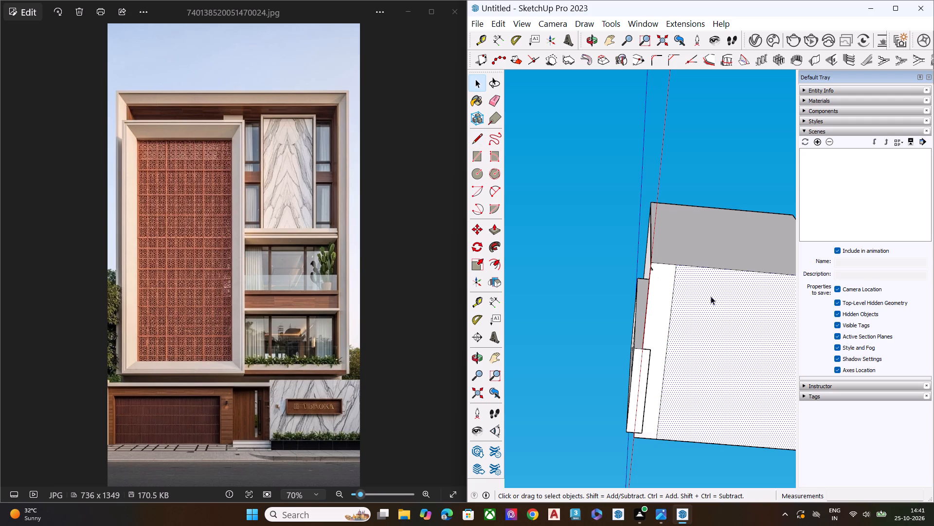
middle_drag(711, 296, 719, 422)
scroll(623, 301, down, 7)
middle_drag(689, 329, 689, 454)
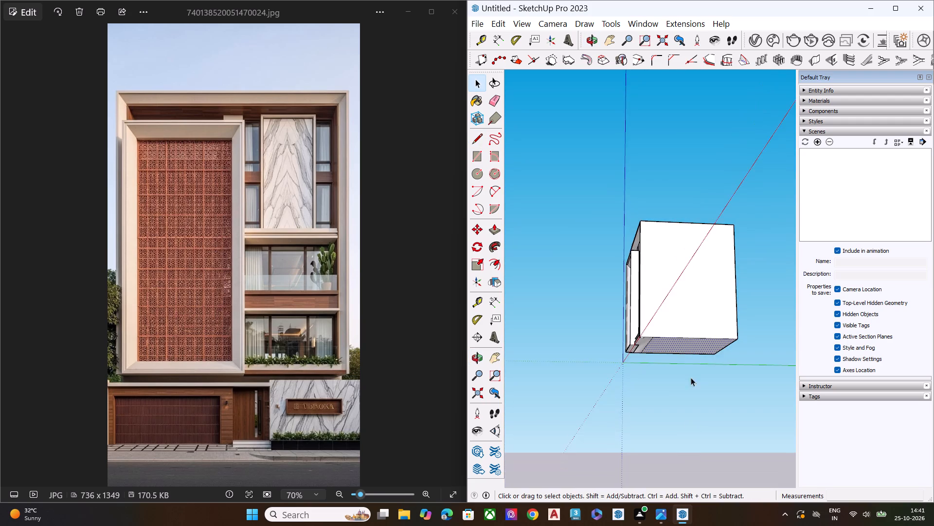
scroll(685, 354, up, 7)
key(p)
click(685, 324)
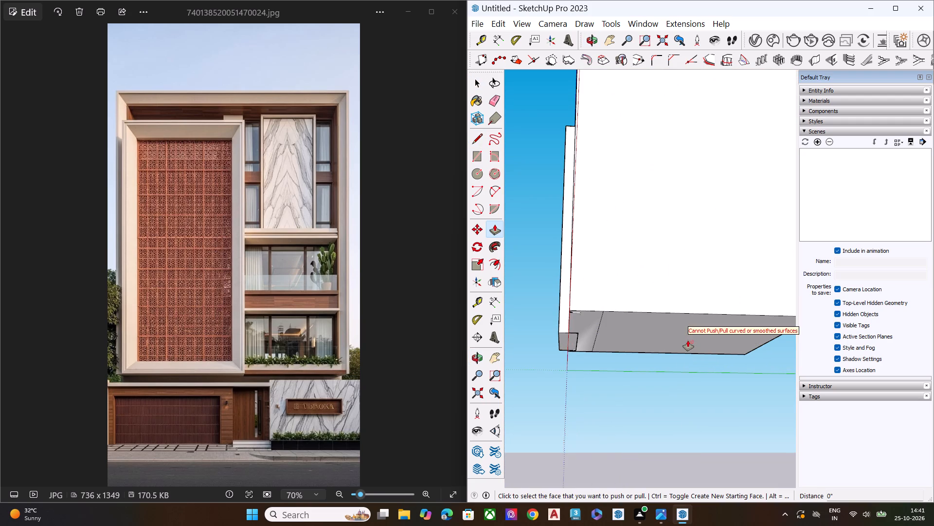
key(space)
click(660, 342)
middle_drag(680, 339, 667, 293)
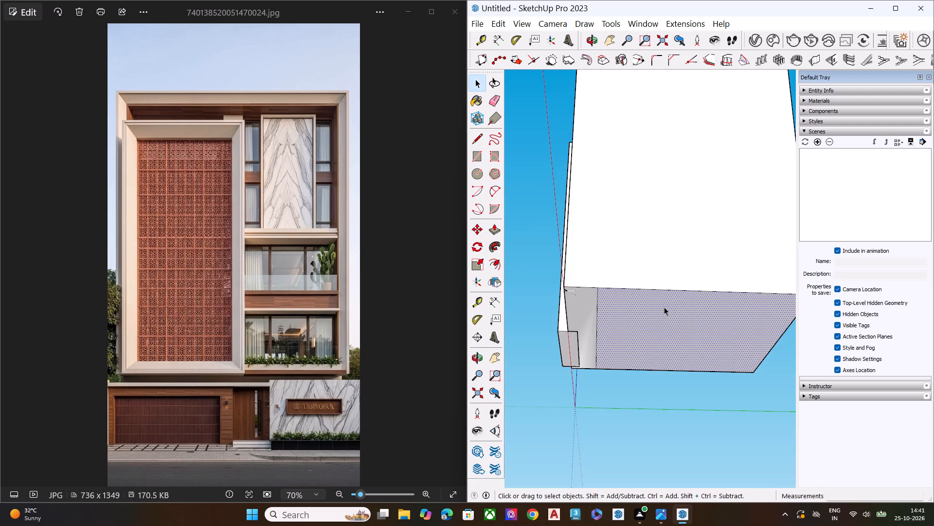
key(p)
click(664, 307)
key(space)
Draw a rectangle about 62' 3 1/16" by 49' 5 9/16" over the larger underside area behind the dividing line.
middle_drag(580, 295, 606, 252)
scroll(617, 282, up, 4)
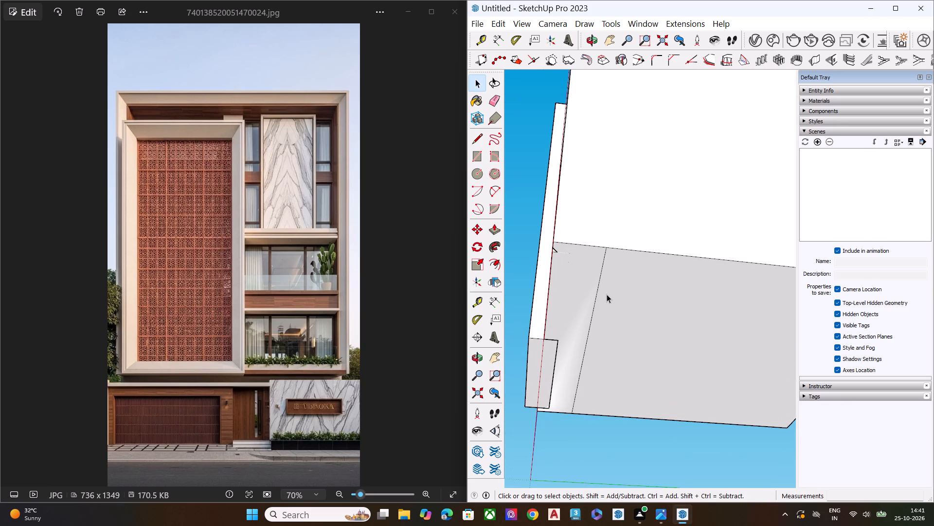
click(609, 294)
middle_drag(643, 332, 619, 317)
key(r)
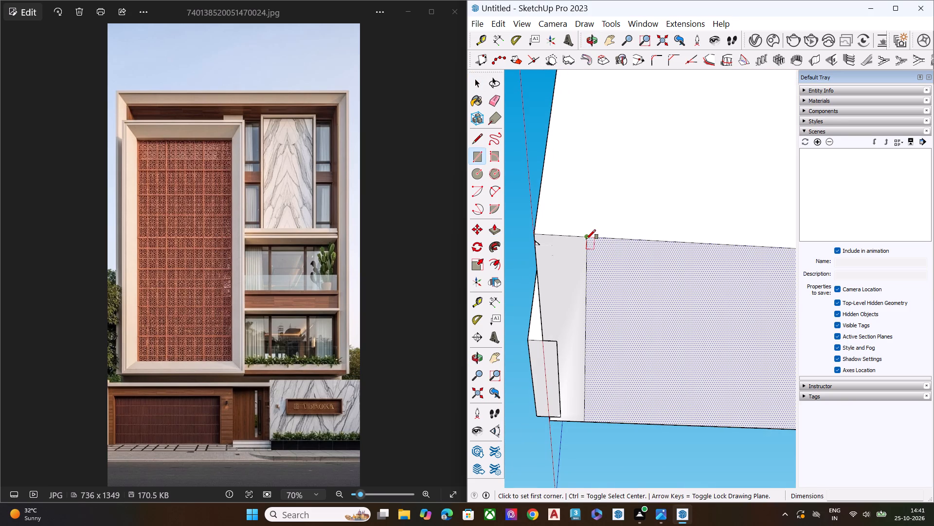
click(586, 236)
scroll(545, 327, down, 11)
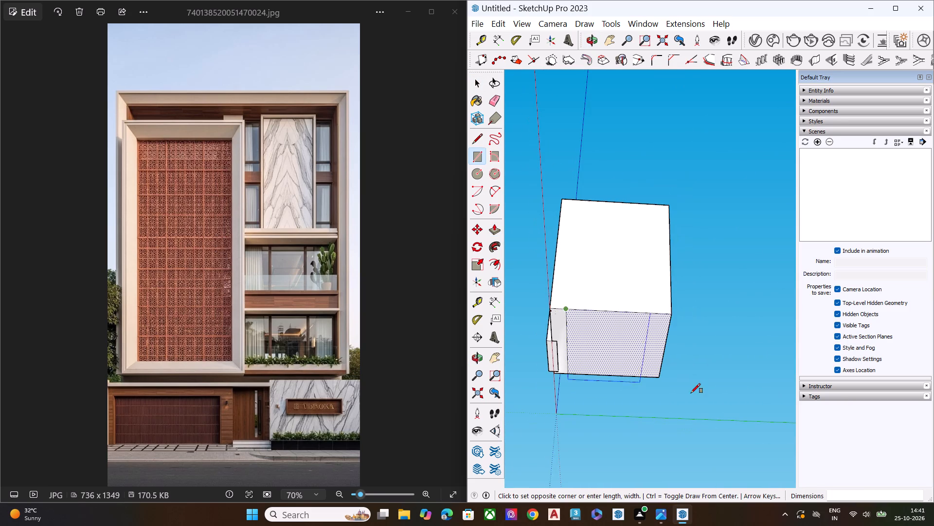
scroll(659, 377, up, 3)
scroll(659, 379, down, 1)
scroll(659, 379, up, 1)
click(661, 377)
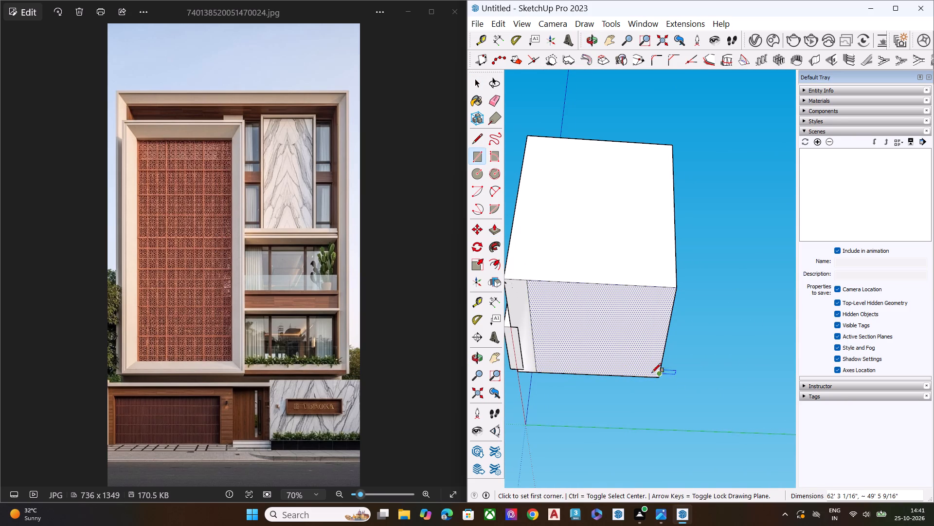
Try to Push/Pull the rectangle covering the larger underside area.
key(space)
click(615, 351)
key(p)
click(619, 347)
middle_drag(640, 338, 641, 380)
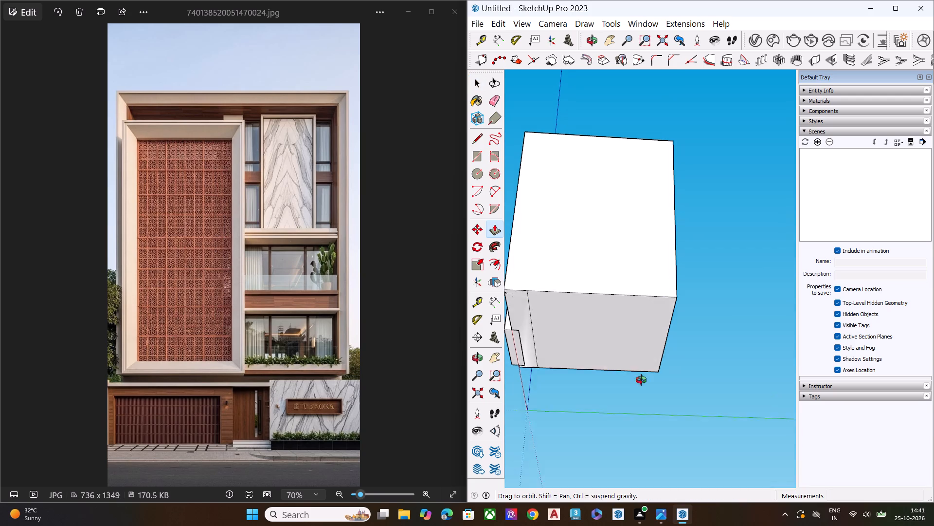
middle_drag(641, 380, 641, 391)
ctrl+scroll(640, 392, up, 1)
Undo the rectangle and the dividing line on the building's underside.
key(ctrl+z)
key(ctrl+z)
key(space)
click(650, 386)
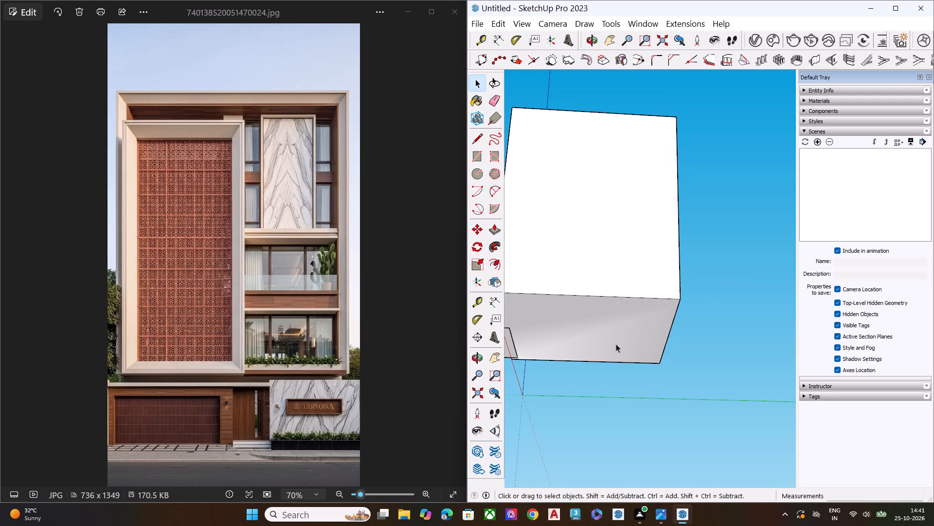
Examine the building block from below, from behind and from the facade side to check its underside and bays.
middle_drag(607, 306, 663, 271)
ctrl+scroll(673, 347, down, 6)
ctrl+scroll(684, 357, up, 1)
ctrl+scroll(684, 357, down, 3)
ctrl+middle_drag(600, 338, 744, 283)
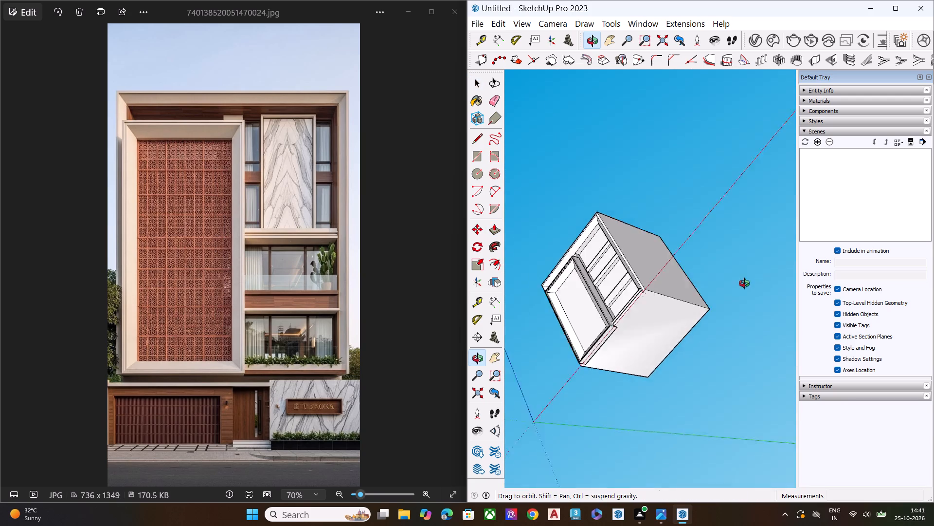
ctrl+middle_drag(744, 283, 700, 472)
key(space)
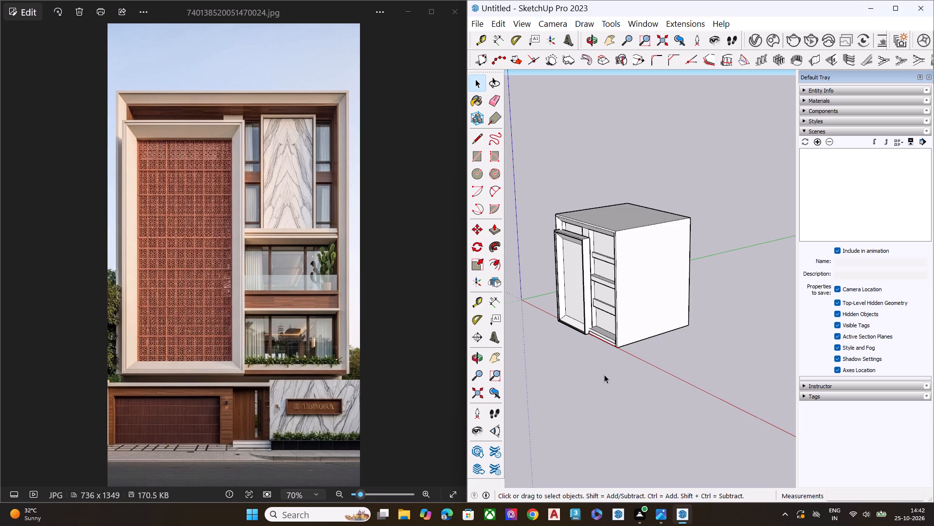
middle_drag(641, 343, 543, 91)
scroll(543, 91, up, 1)
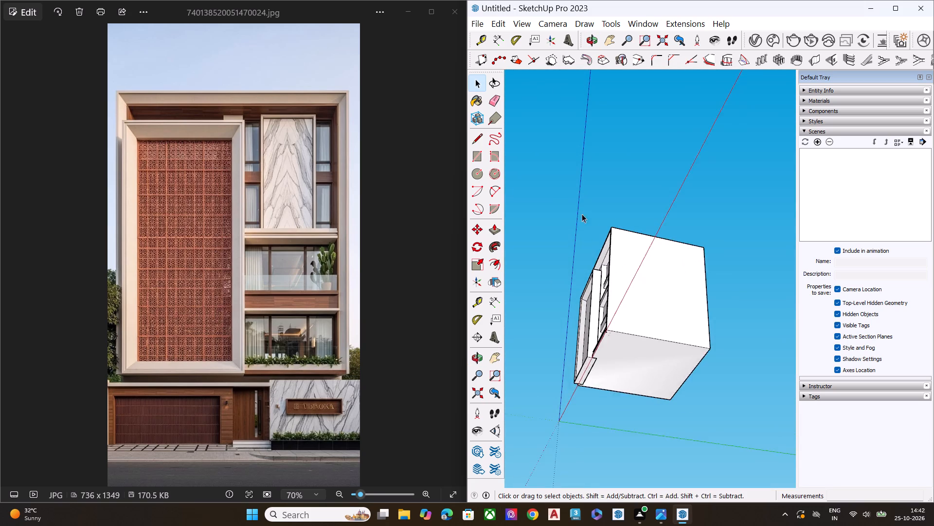
scroll(611, 284, up, 5)
scroll(622, 324, down, 1)
scroll(622, 324, up, 1)
middle_drag(637, 375, 434, 237)
scroll(706, 358, up, 1)
middle_drag(706, 358, 560, 328)
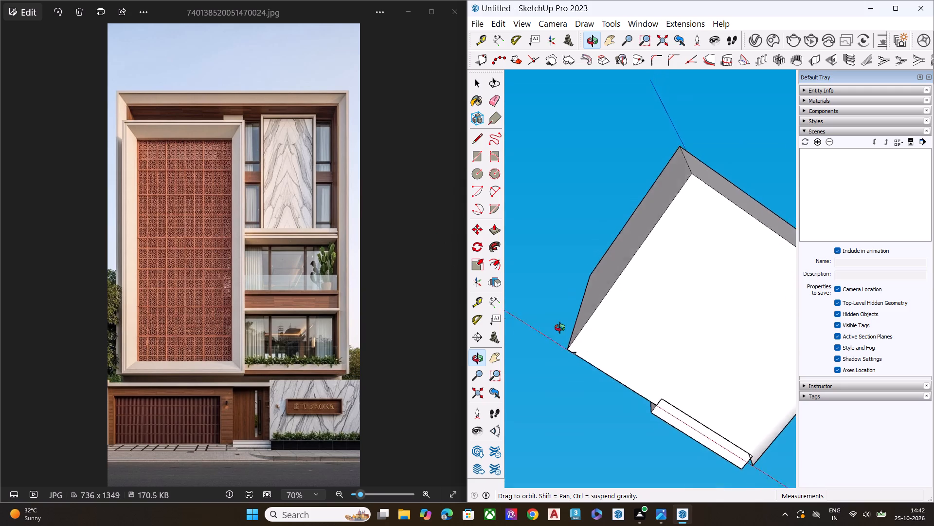
middle_drag(560, 328, 446, 363)
scroll(455, 367, down, 1)
middle_drag(657, 323, 704, 462)
middle_drag(636, 335, 700, 446)
middle_drag(704, 333, 700, 373)
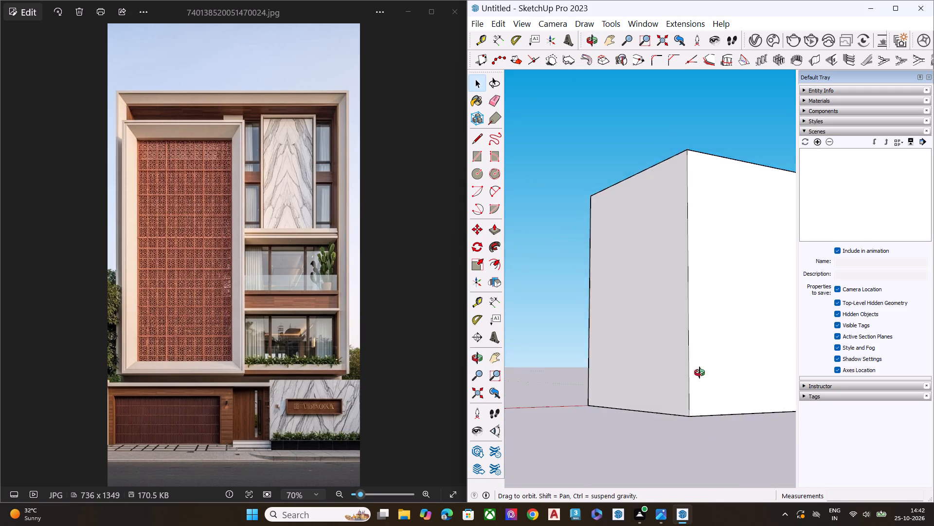
middle_drag(700, 373, 678, 397)
middle_drag(636, 376, 814, 451)
middle_drag(629, 340, 802, 369)
middle_drag(699, 347, 861, 361)
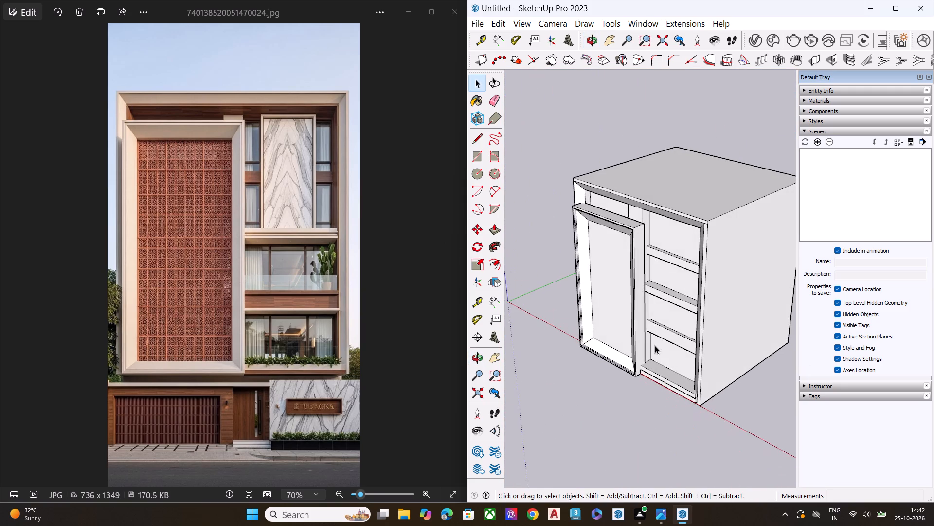
middle_click(702, 330)
middle_drag(704, 329, 652, 353)
Undo the series of recent edits to the facade bands and the building's underside.
key(ctrl+z)
key(ctrl+z)
key(ctrl+z)
key(ctrl+z)
key(ctrl+z)
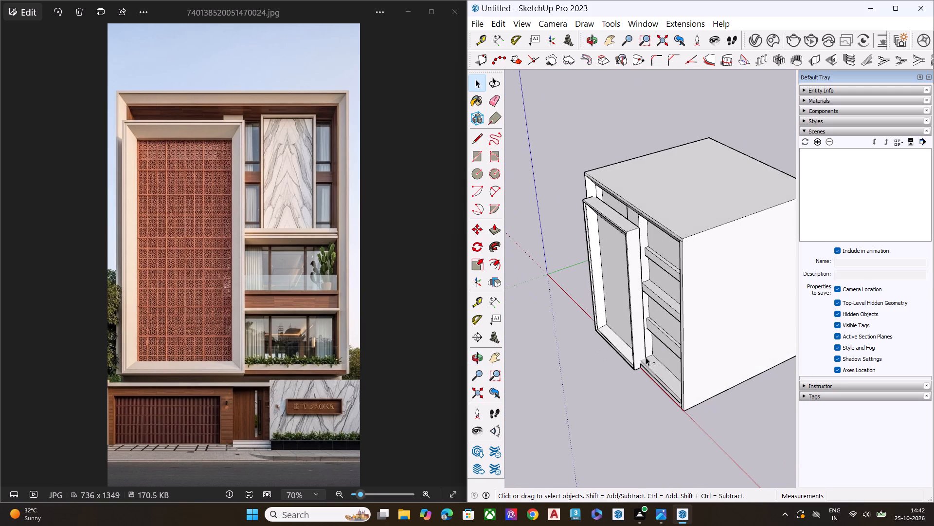
key(ctrl+z)
key(ctrl+z)
key(ctrl+z)
middle_drag(671, 365, 675, 2)
middle_drag(700, 329, 673, 231)
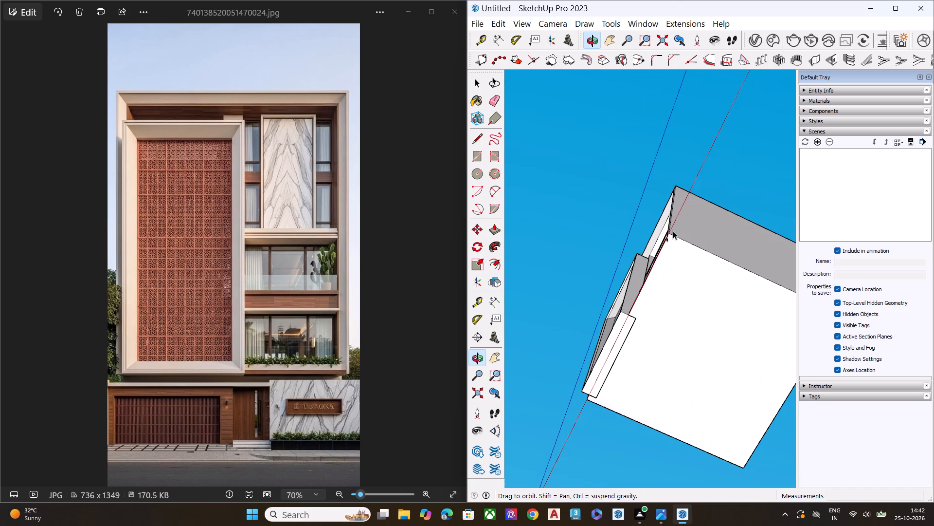
key(ctrl+z)
key(ctrl+z)
key(ctrl+z)
key(ctrl+z)
key(ctrl+z)
key(ctrl+z)
key(ctrl+z)
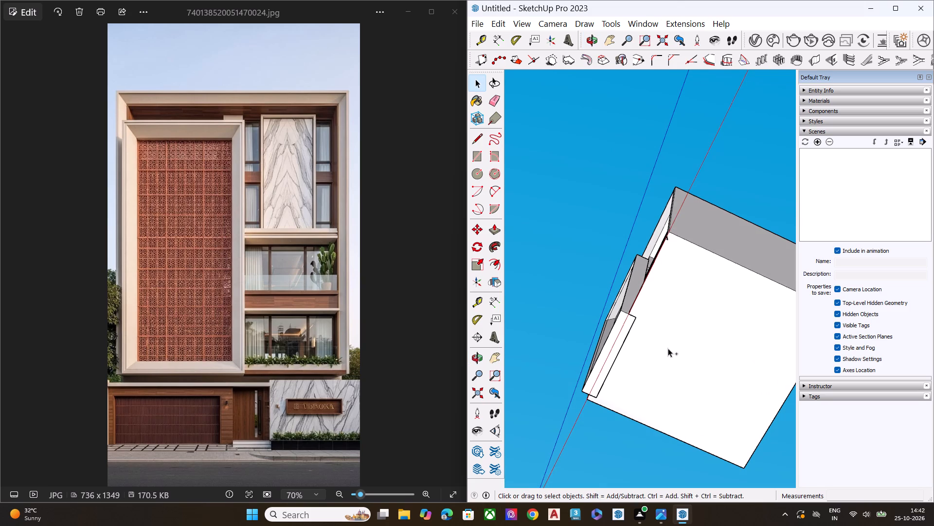
key(ctrl+z)
key(ctrl+z)
key(ctrl+z)
key(ctrl+z)
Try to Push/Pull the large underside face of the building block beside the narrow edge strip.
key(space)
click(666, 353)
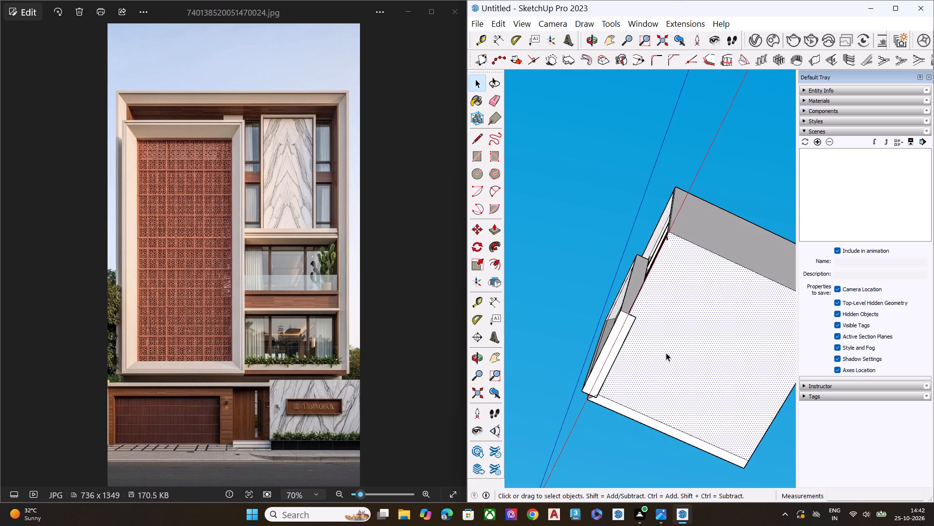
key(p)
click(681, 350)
Push the front face of the lowest intermediate band in the open facade bay back about 1' 1 15/16".
middle_drag(667, 284, 699, 482)
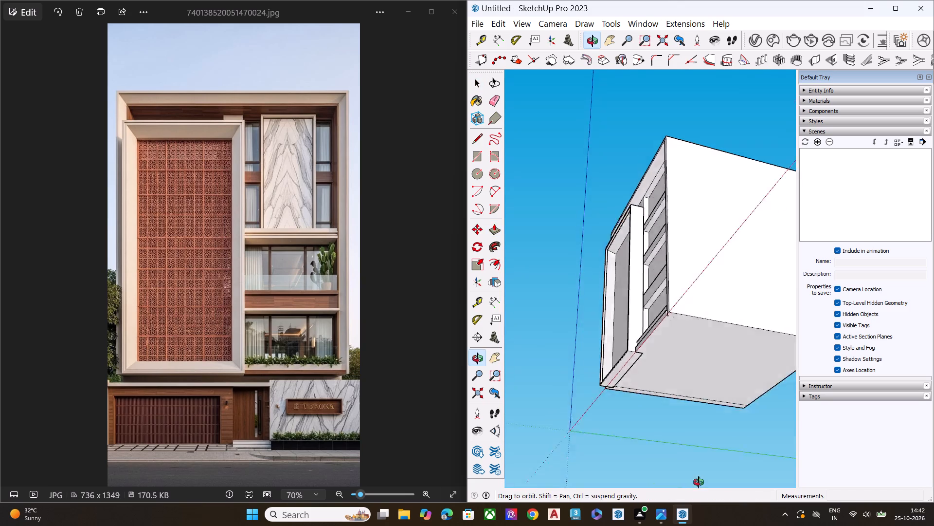
middle_drag(699, 482, 708, 512)
middle_drag(646, 316, 666, 453)
scroll(627, 216, up, 5)
scroll(639, 220, down, 1)
scroll(642, 222, up, 4)
middle_drag(668, 268, 689, 363)
key(space)
scroll(615, 223, down, 5)
scroll(651, 264, up, 1)
scroll(656, 279, down, 1)
middle_drag(665, 339, 653, 404)
scroll(640, 327, up, 1)
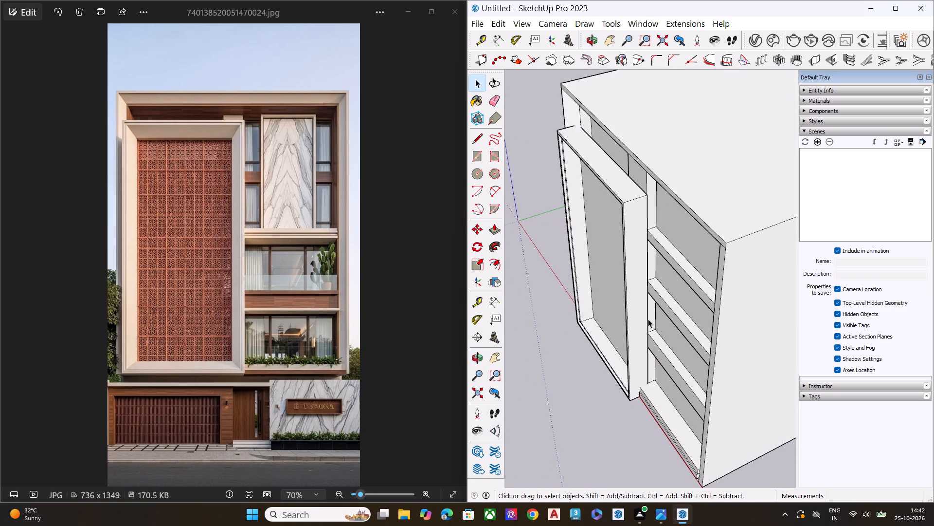
scroll(667, 286, up, 6)
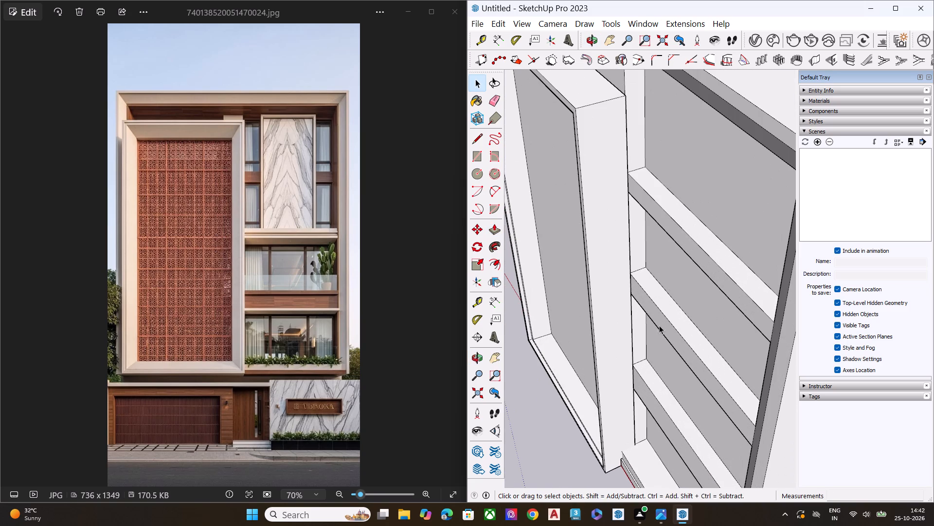
click(658, 409)
key(p)
click(658, 409)
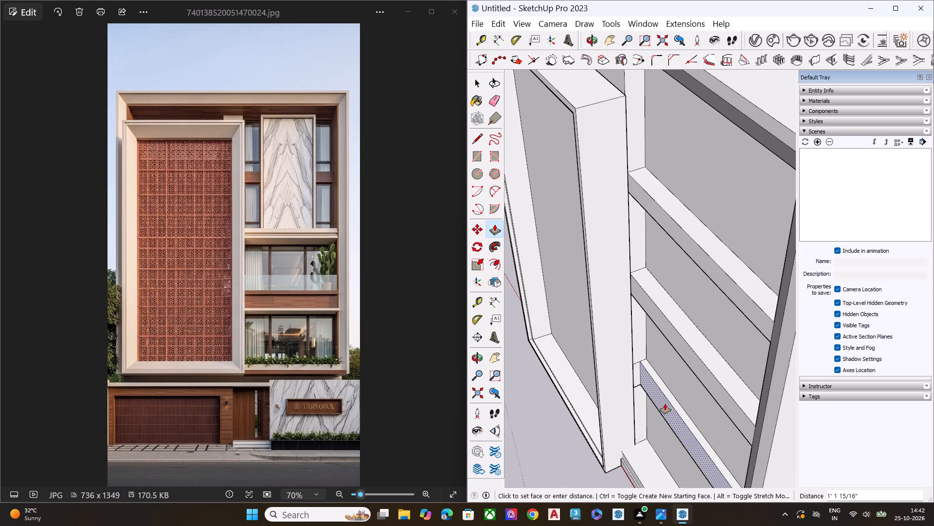
click(665, 404)
Push the front face of the uppermost intermediate band in the open facade bay back about 1' 3 3/4".
key(space)
click(683, 241)
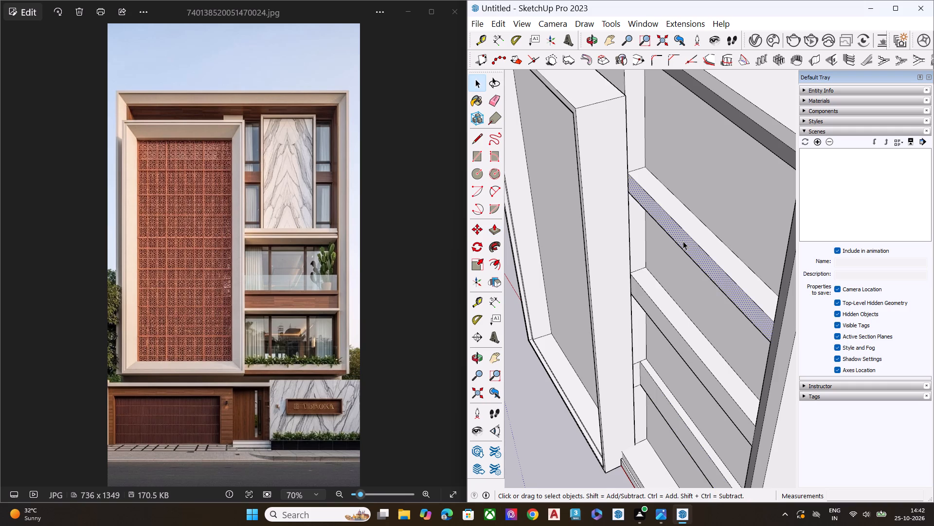
key(p)
click(683, 241)
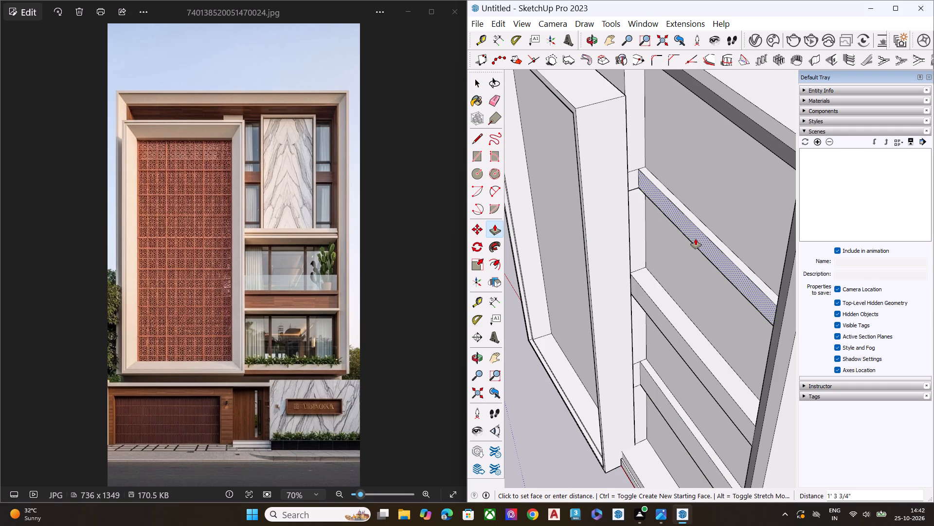
click(696, 239)
Examine the recessed facade bands and the block's underside from the front and from below.
key(space)
scroll(547, 251, down, 8)
middle_drag(615, 310, 645, 175)
click(578, 391)
click(567, 430)
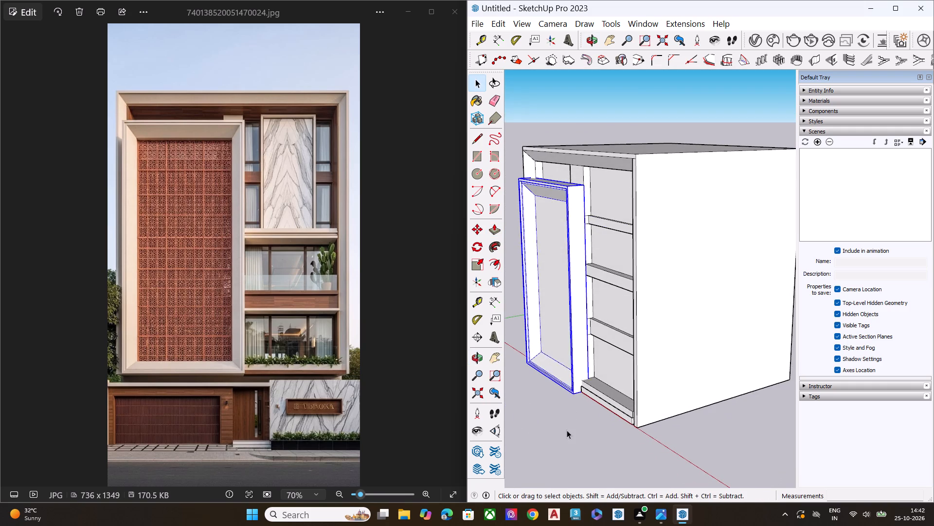
middle_drag(636, 382, 612, 203)
middle_drag(620, 344, 617, 276)
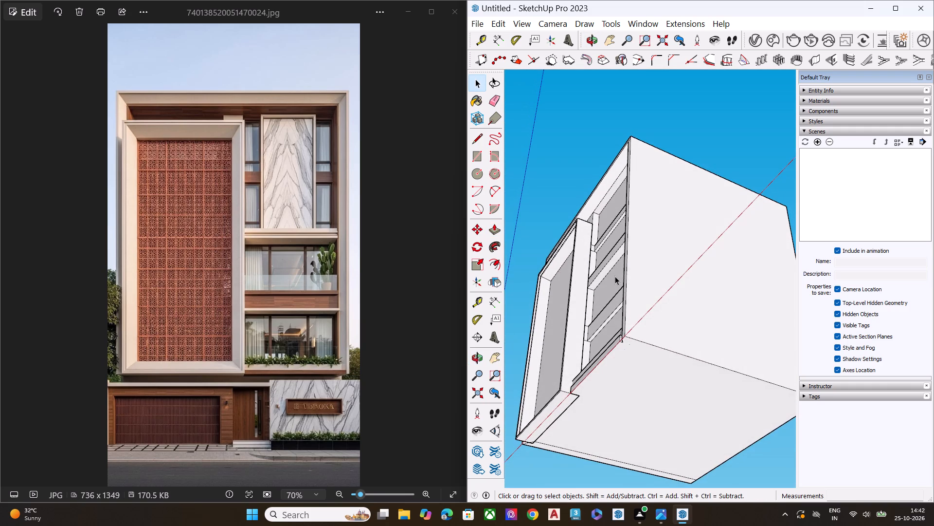
scroll(615, 276, up, 1)
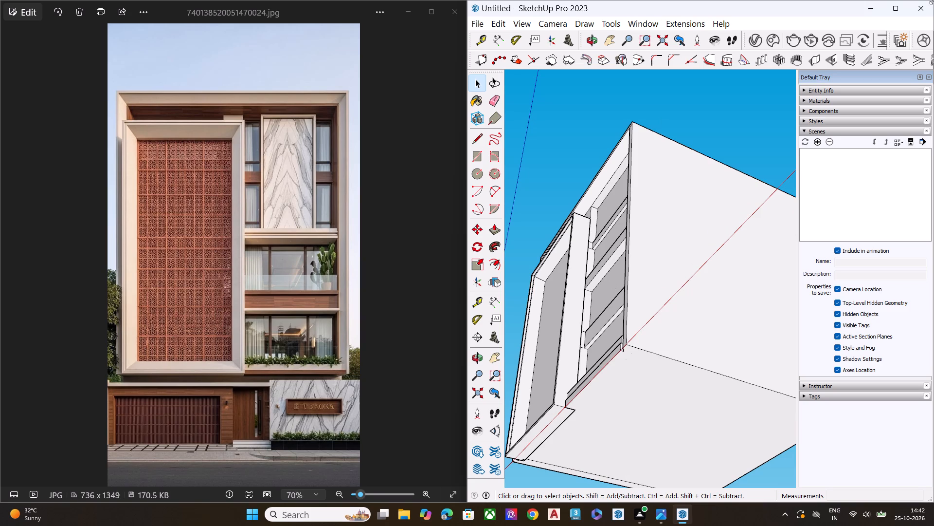
scroll(911, 14, down, 6)
scroll(616, 231, down, 4)
scroll(616, 253, up, 1)
scroll(594, 295, down, 6)
middle_drag(646, 349, 622, 419)
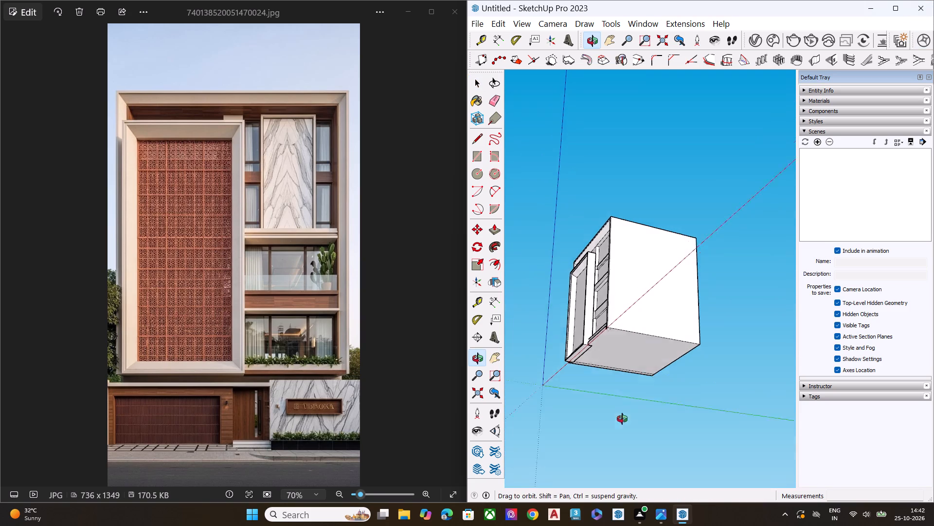
middle_drag(622, 419, 622, 420)
scroll(622, 420, up, 1)
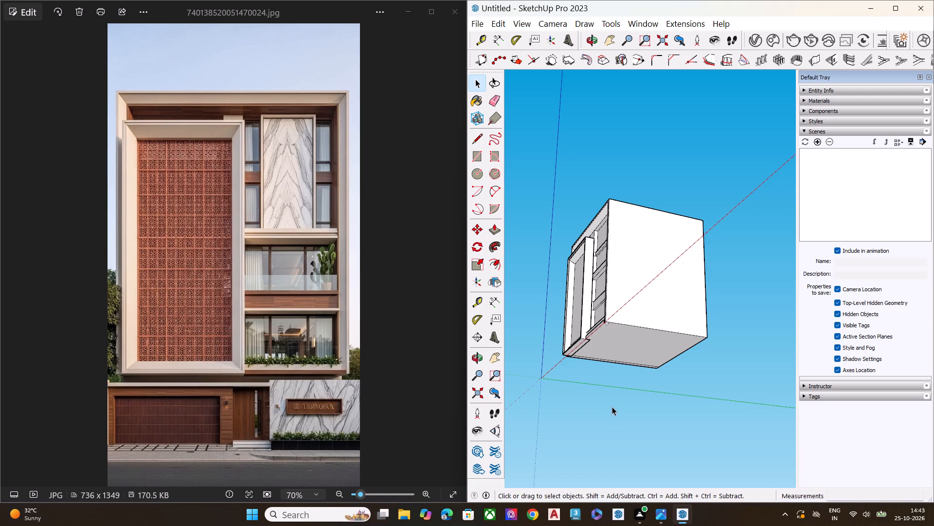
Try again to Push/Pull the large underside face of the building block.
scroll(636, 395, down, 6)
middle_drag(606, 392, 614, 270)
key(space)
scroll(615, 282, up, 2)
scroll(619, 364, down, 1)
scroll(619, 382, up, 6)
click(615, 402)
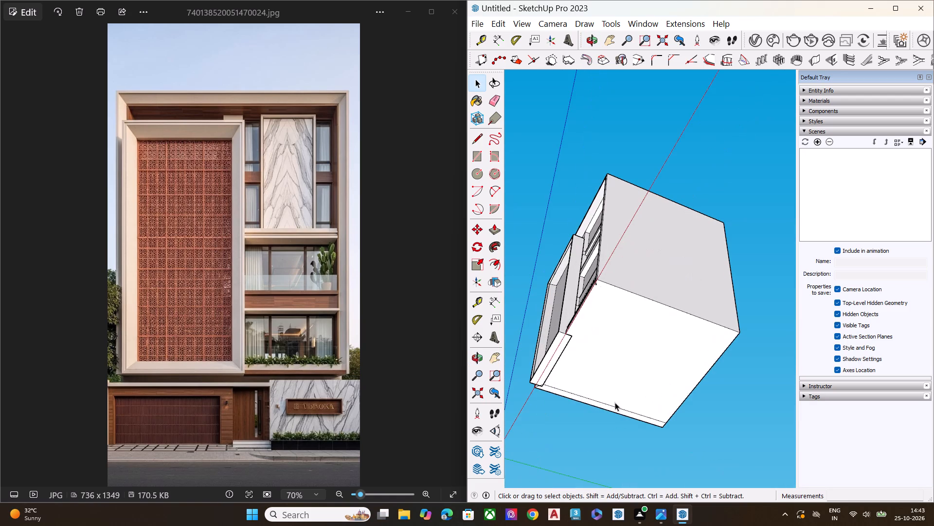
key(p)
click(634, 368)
Push/Pull the narrow strip along the side edge of the building's underside down about 1'.
key(space)
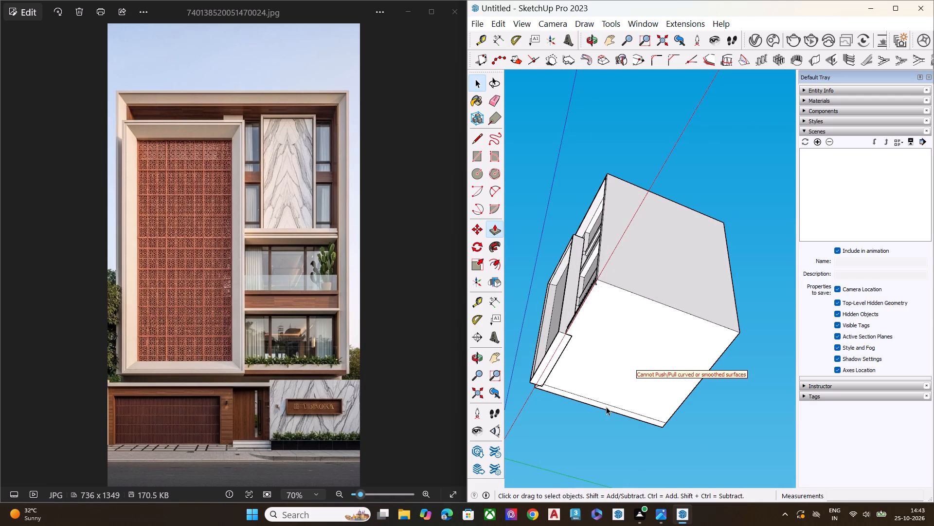
click(607, 404)
click(610, 408)
key(p)
click(610, 408)
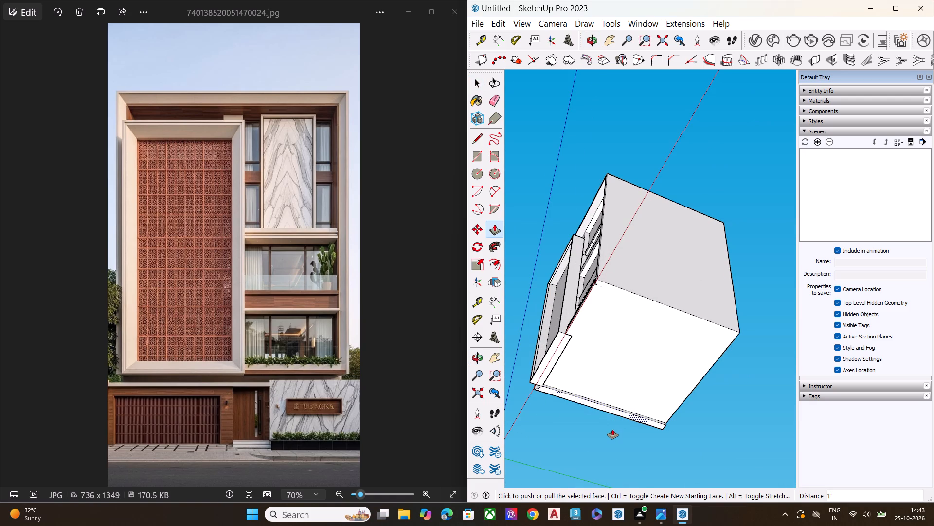
click(612, 429)
key(space)
click(602, 426)
Draw a line across the front end of the lowered underside strip, from its inner corner to its outer edge.
middle_drag(608, 392, 571, 495)
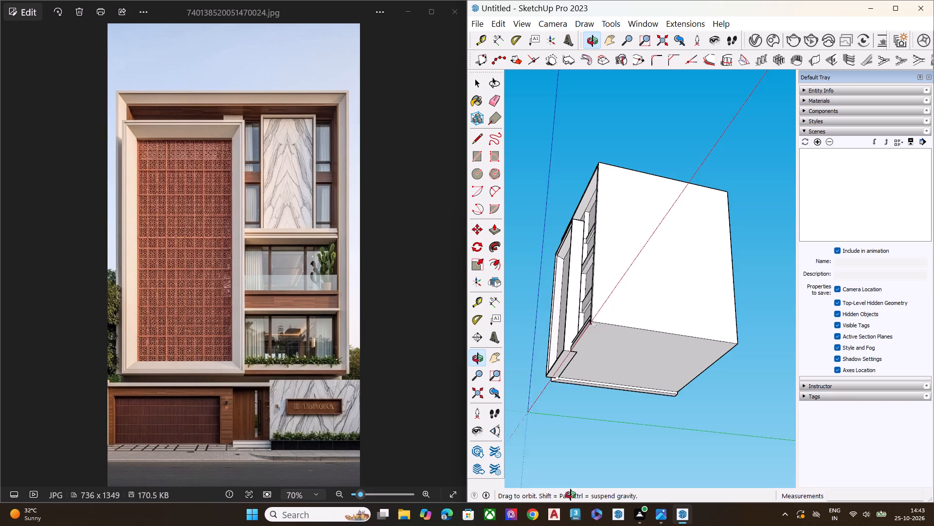
middle_drag(571, 495, 570, 496)
scroll(556, 396, up, 3)
scroll(559, 390, down, 1)
scroll(559, 390, up, 7)
middle_drag(564, 381, 502, 315)
scroll(528, 351, up, 8)
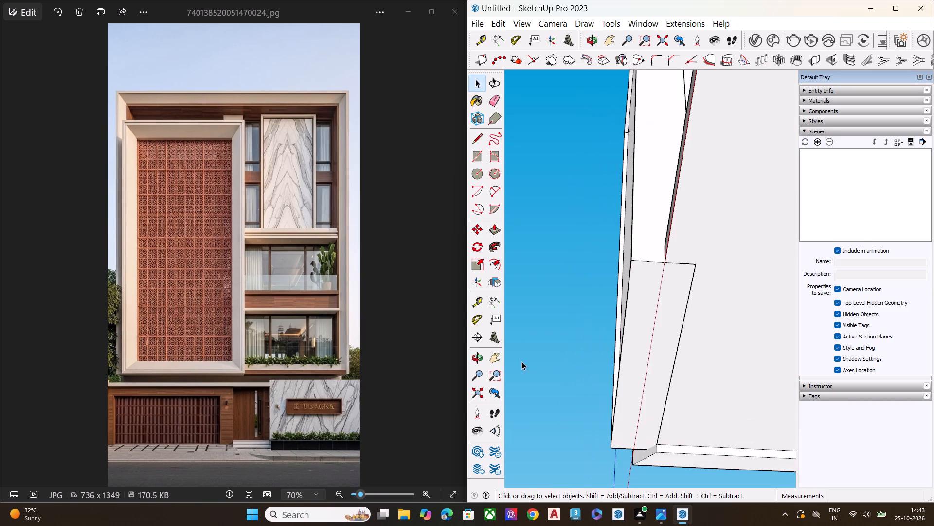
middle_drag(624, 365, 613, 297)
scroll(613, 297, up, 1)
scroll(572, 302, down, 9)
scroll(620, 421, up, 9)
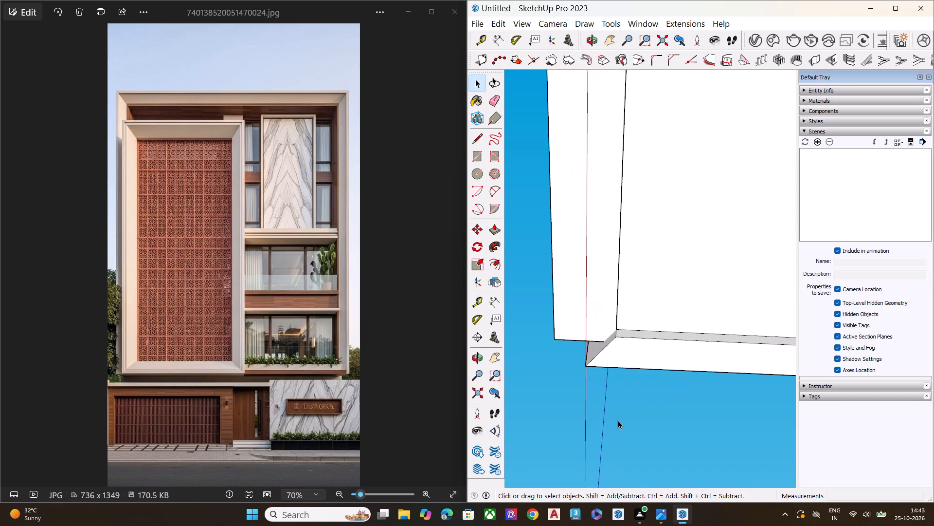
key(l)
click(615, 337)
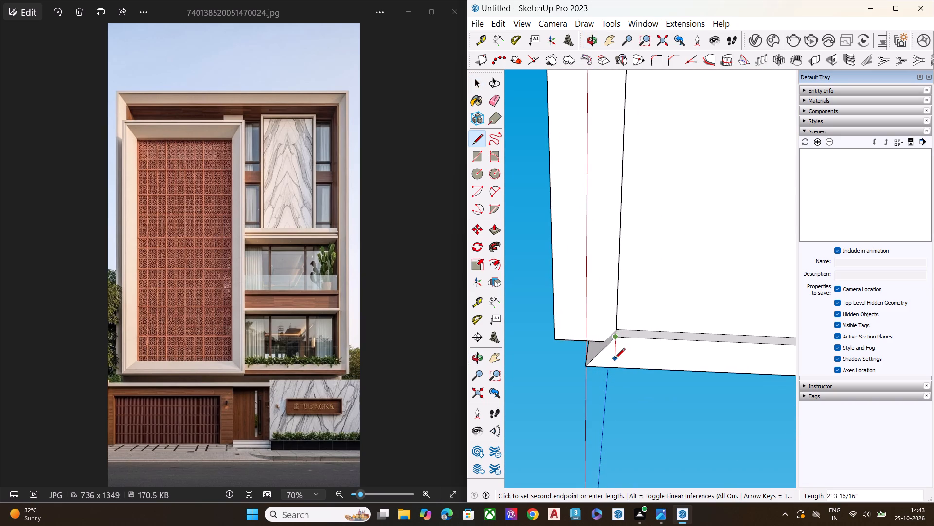
click(614, 365)
Push/Pull the small triangular face at the strip's front end up level with the projecting frame's underside.
key(space)
click(609, 358)
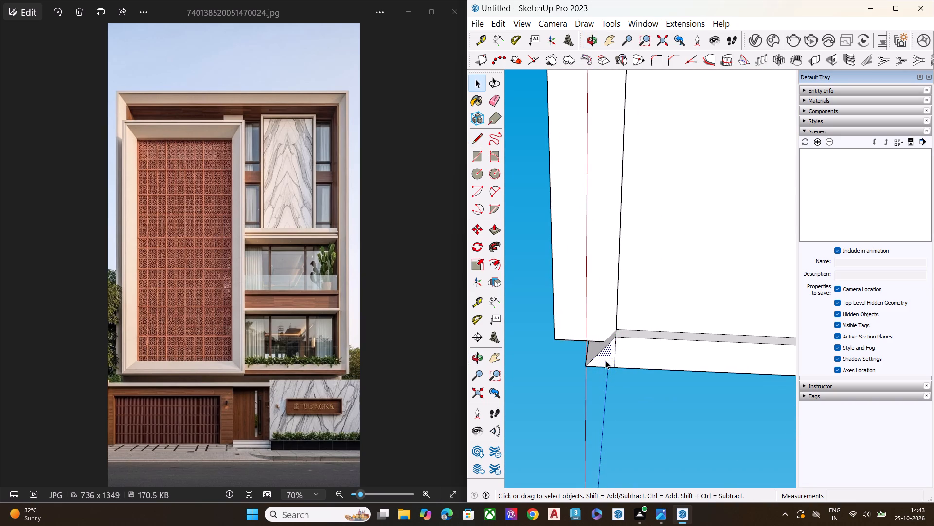
key(p)
click(605, 360)
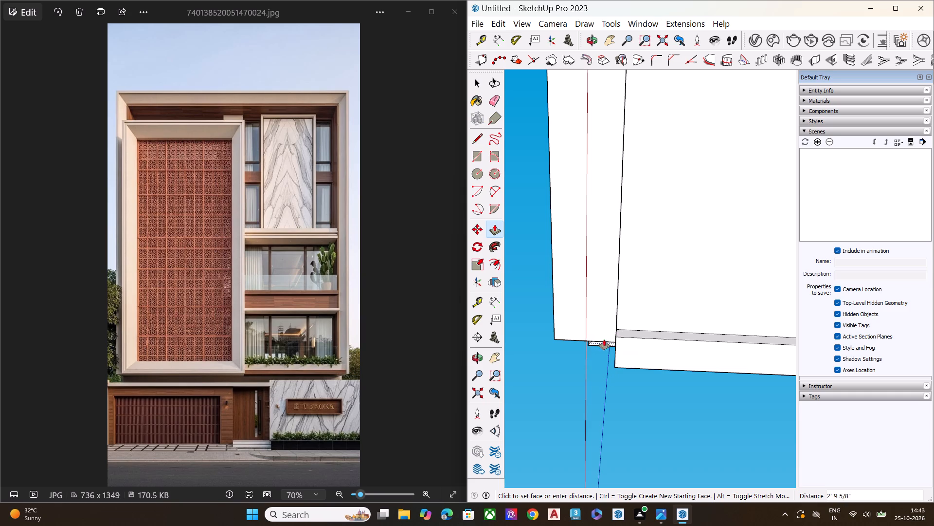
click(561, 339)
key(space)
Push/Pull the bottom face of the narrow side-edge strip down about 10' 1" to form a ground-level side wall.
middle_drag(614, 372, 647, 378)
click(644, 364)
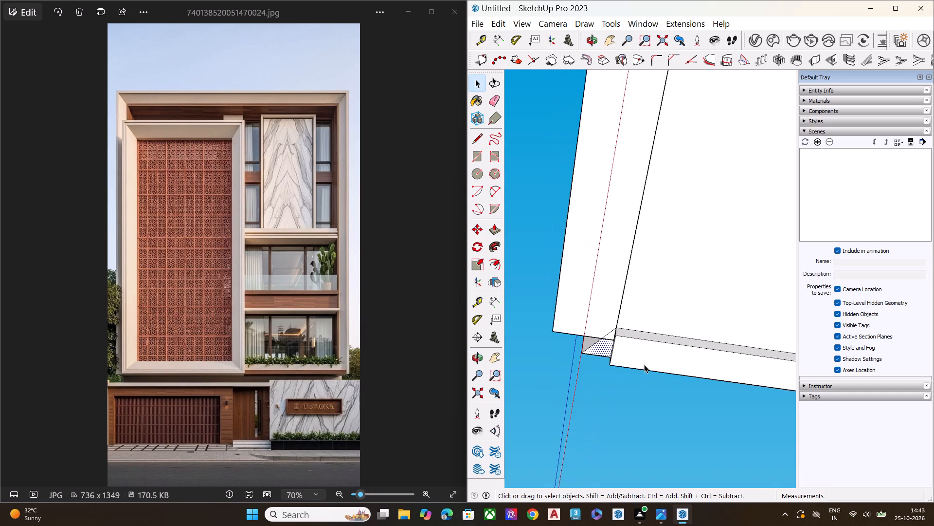
scroll(554, 349, up, 1)
scroll(514, 349, down, 7)
key(p)
click(615, 357)
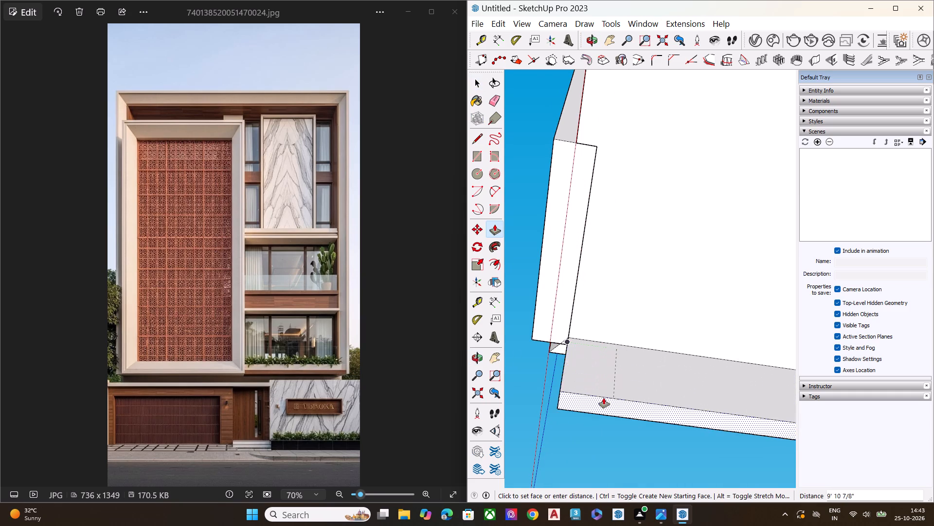
scroll(603, 398, down, 13)
middle_drag(635, 413, 712, 525)
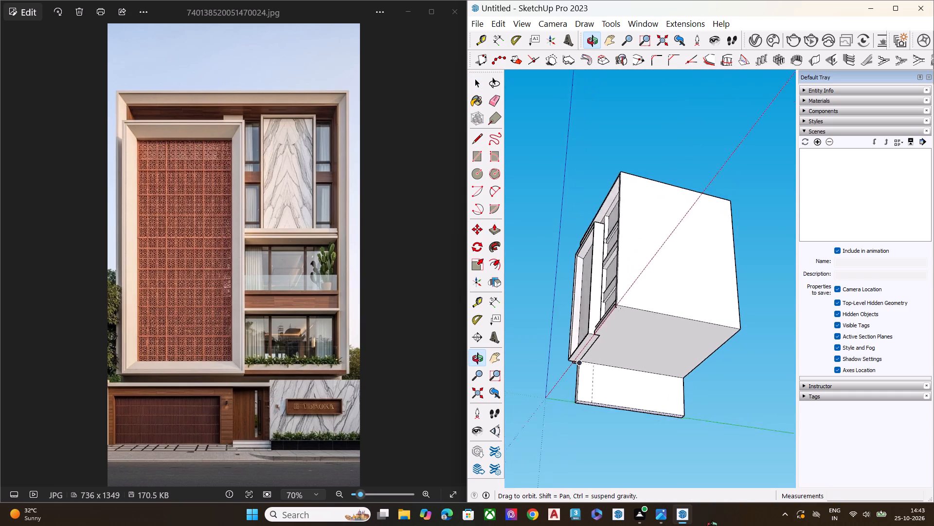
middle_drag(712, 525, 718, 525)
scroll(600, 356, down, 5)
middle_drag(603, 368, 661, 455)
scroll(597, 389, up, 2)
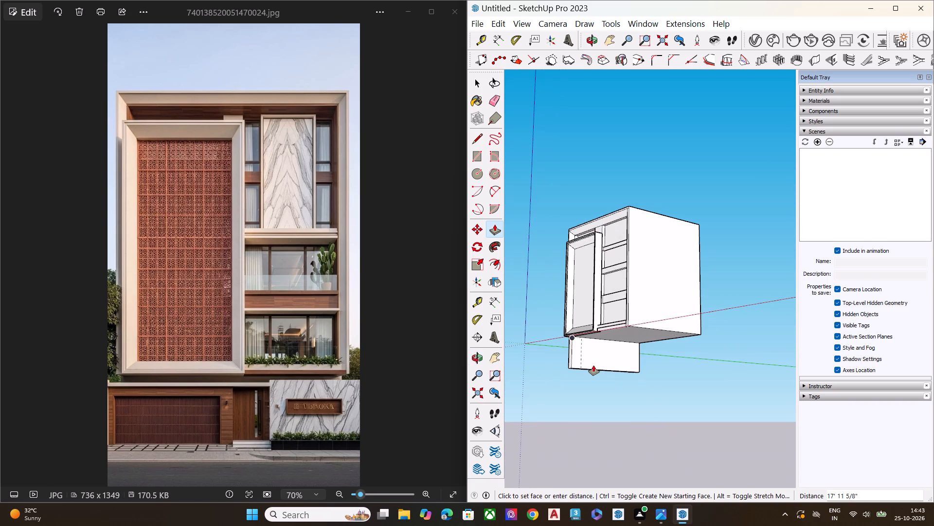
middle_drag(593, 365, 711, 406)
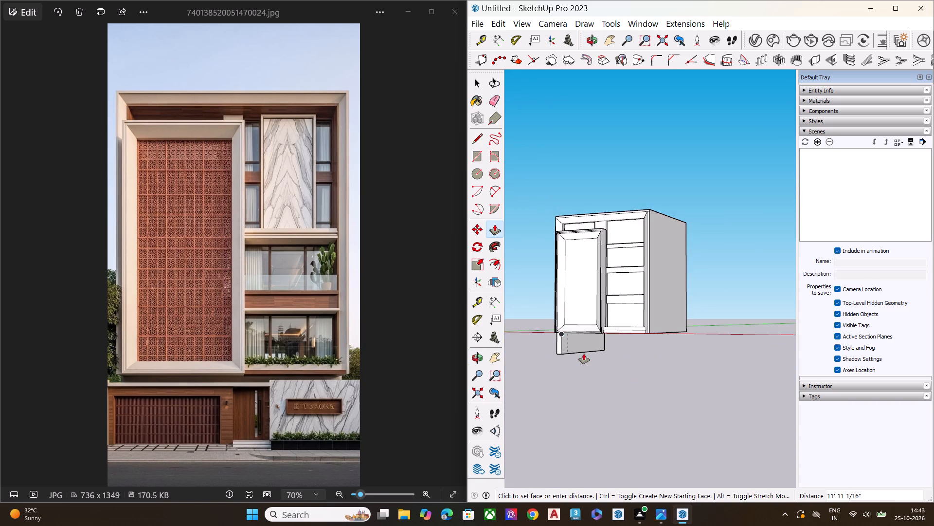
middle_drag(584, 354, 658, 357)
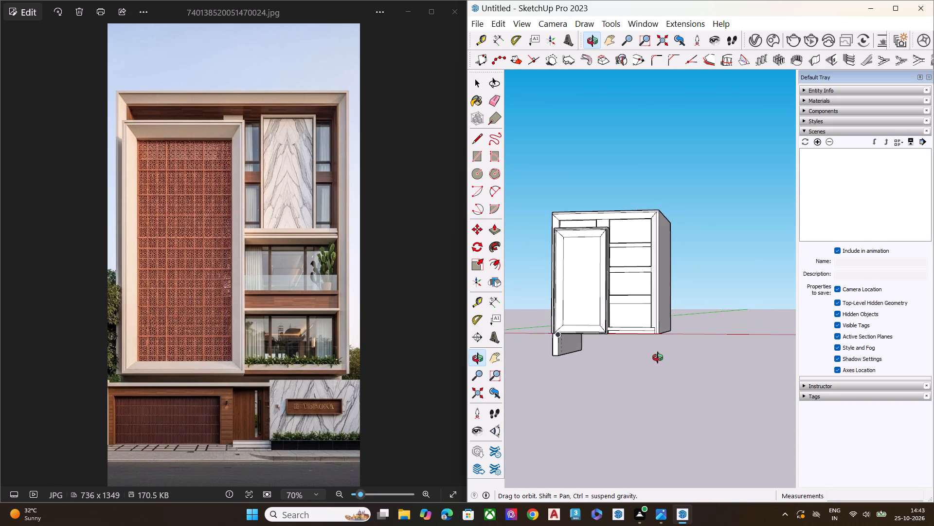
middle_drag(658, 357, 665, 350)
scroll(604, 351, up, 3)
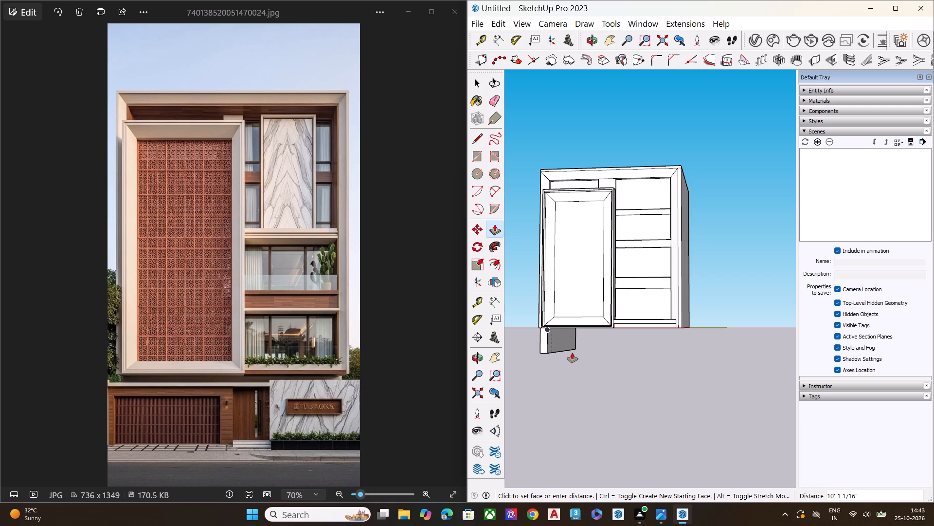
click(572, 353)
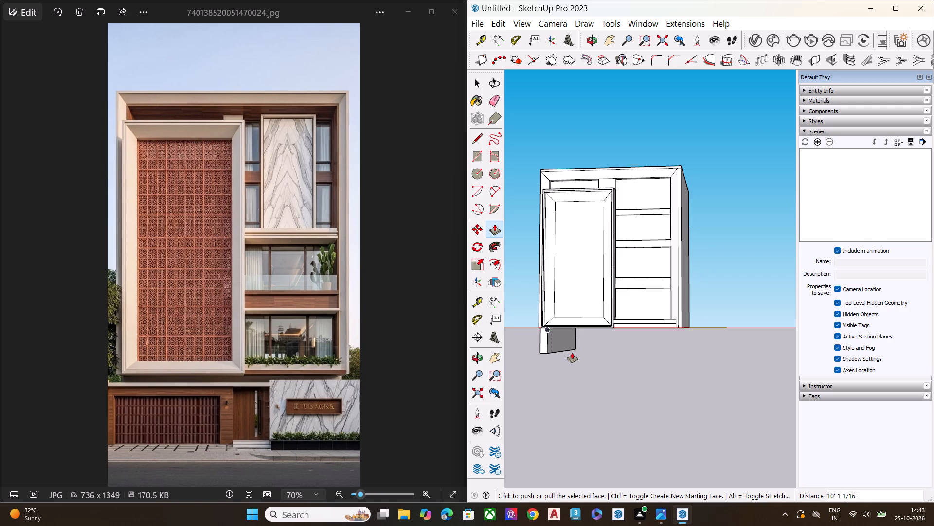
Push/Pull the bottom face of the ground-level side wall slightly further down.
middle_drag(620, 358, 672, 359)
scroll(538, 339, up, 6)
scroll(528, 337, down, 2)
scroll(528, 337, up, 1)
middle_drag(565, 334, 528, 226)
scroll(529, 230, up, 1)
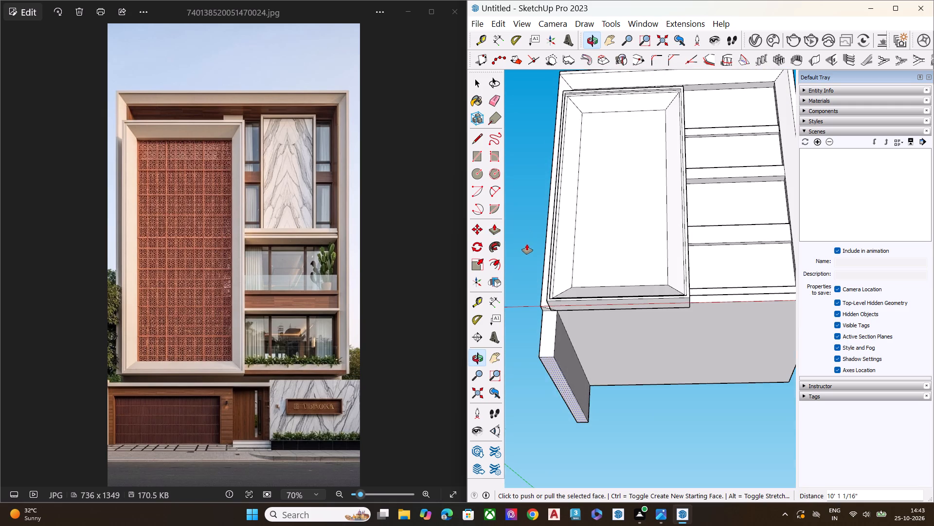
click(557, 373)
click(561, 388)
key(space)
Push/Pull the side wall's inner face across beneath the building, ending flush with the building's opposite side.
click(564, 366)
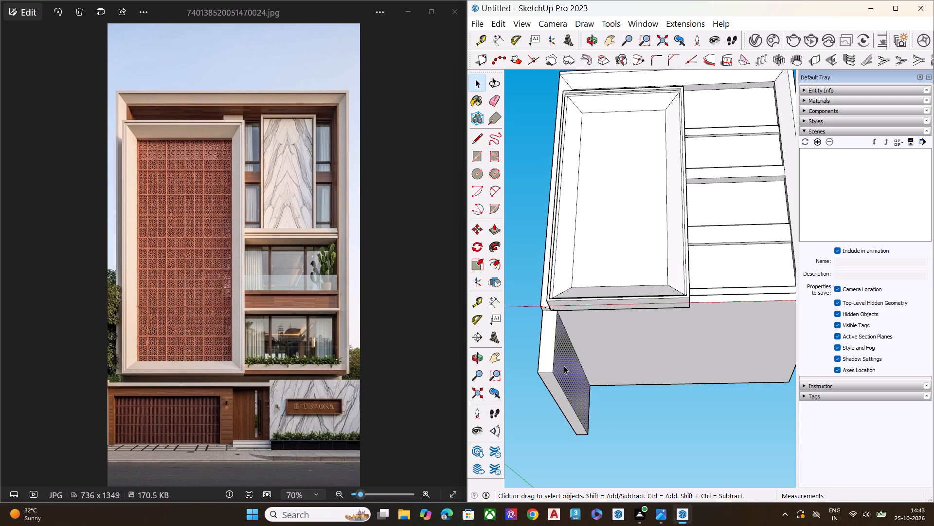
key(p)
click(564, 366)
scroll(600, 359, down, 5)
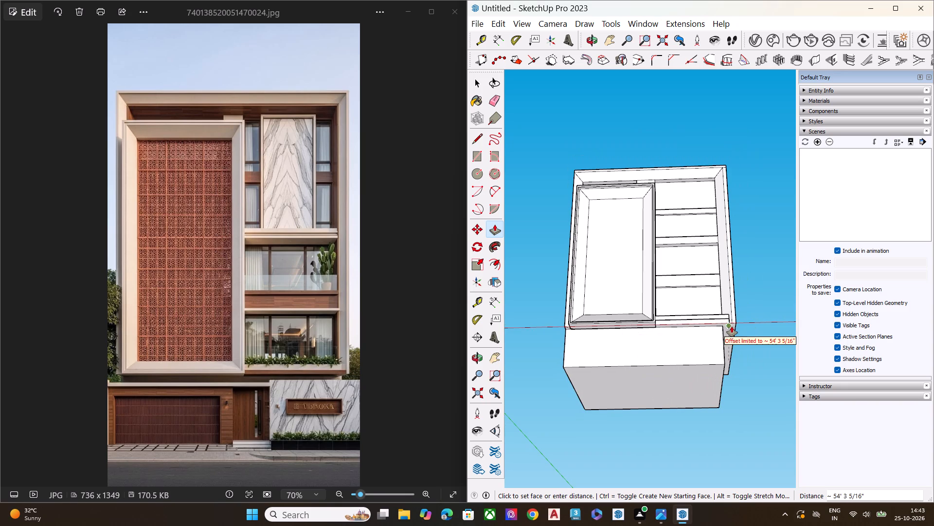
click(736, 321)
middle_drag(699, 362, 549, 403)
click(726, 343)
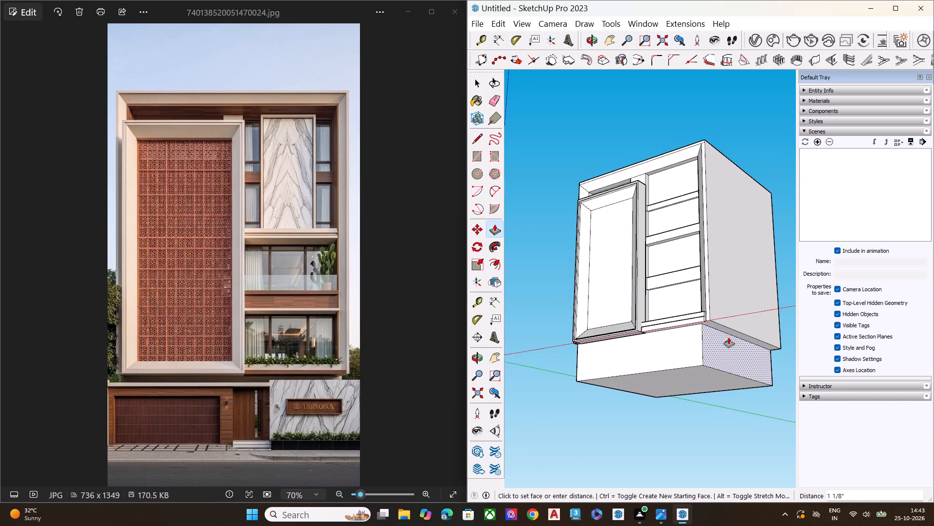
click(735, 331)
key(space)
Push/Pull the front face of the ground-level block slightly back under the facade.
middle_drag(688, 347, 701, 408)
scroll(672, 328, up, 1)
scroll(672, 328, down, 3)
scroll(672, 328, up, 6)
click(694, 368)
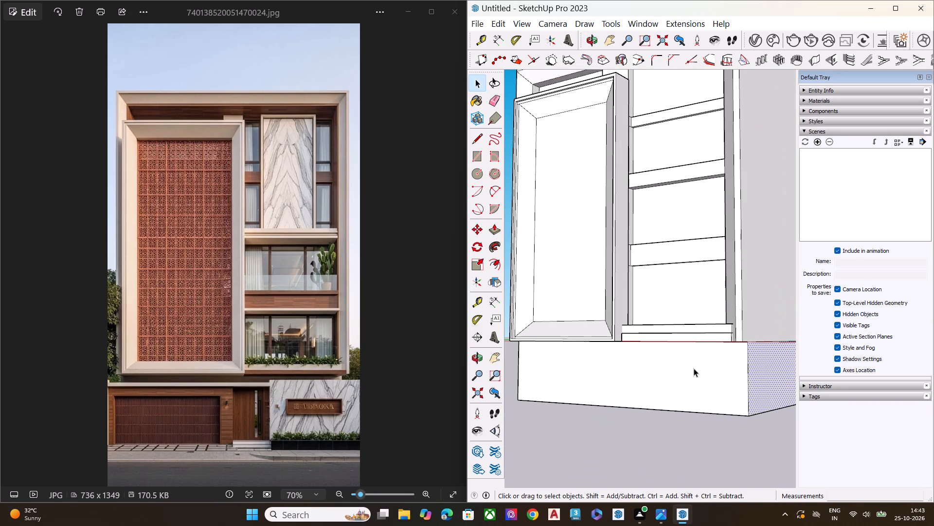
middle_drag(721, 389, 545, 350)
key(p)
click(643, 360)
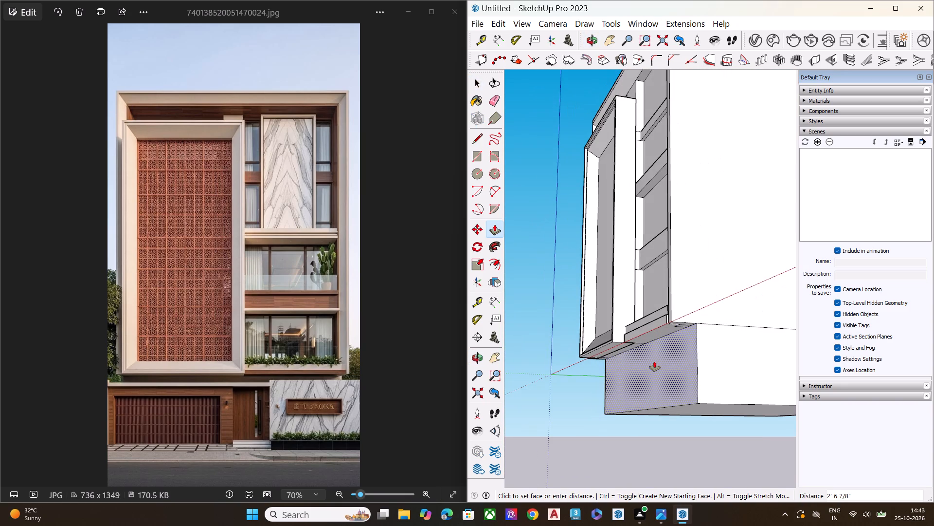
click(657, 360)
key(space)
click(607, 437)
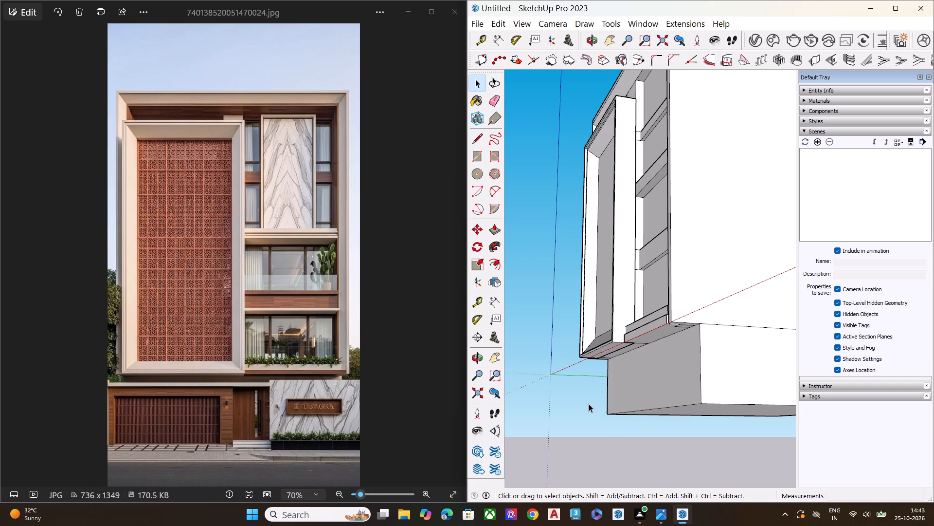
Examine the ground-level block from the front and compare it with the lower part of the reference photo.
scroll(569, 382, down, 4)
middle_drag(587, 404, 753, 439)
middle_drag(615, 373, 695, 373)
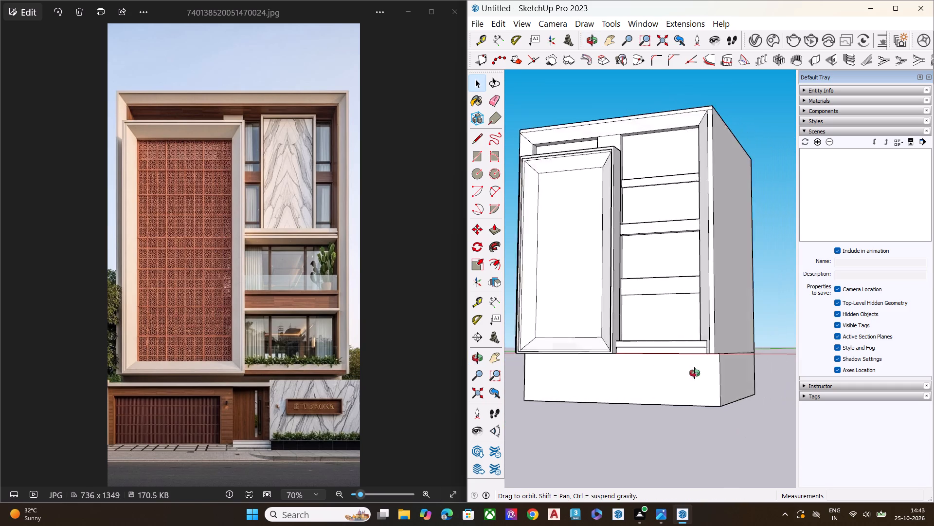
middle_drag(695, 373, 734, 383)
middle_click(604, 393)
scroll(285, 431, up, 9)
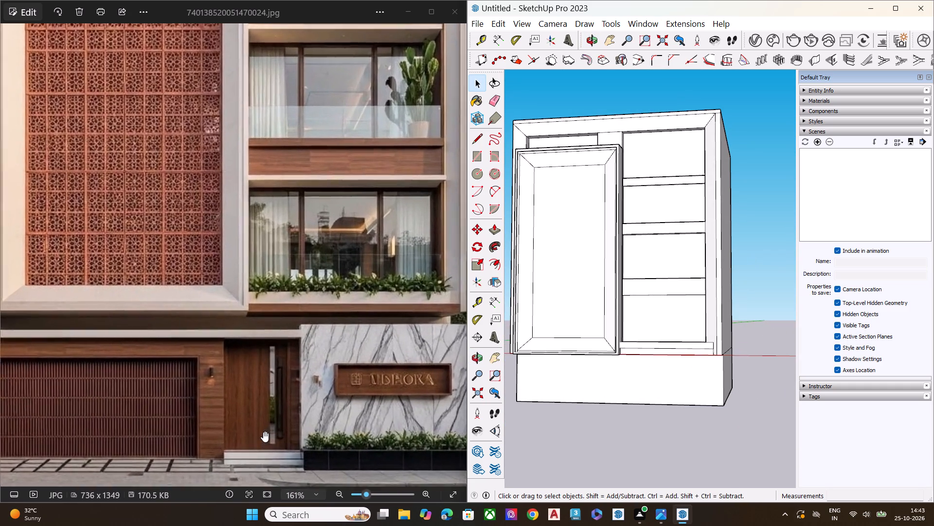
scroll(263, 432, down, 7)
Push/Pull the front face of the ground-level block forward about 1' 9 3/4", towards the front of the projecting frame.
middle_drag(645, 400, 422, 352)
scroll(647, 379, up, 4)
click(655, 378)
key(p)
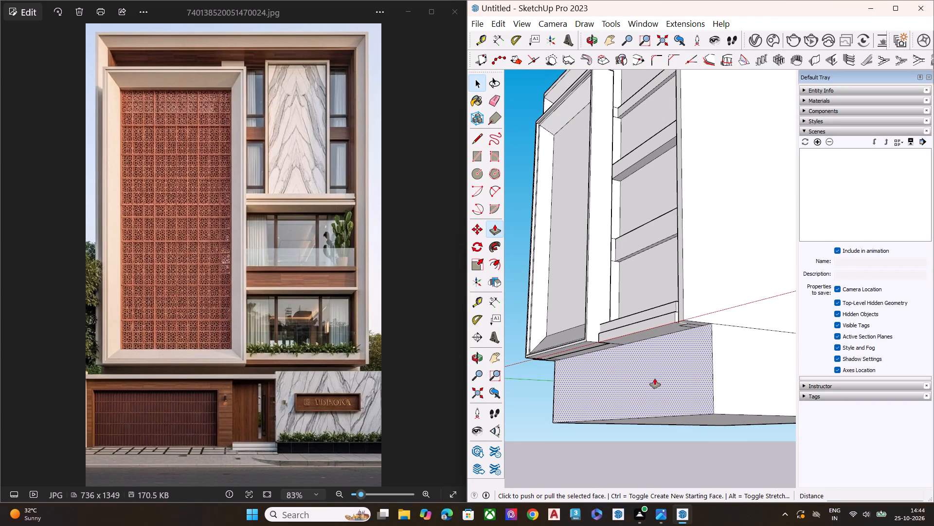
drag(669, 374, 660, 376)
click(596, 380)
click(529, 378)
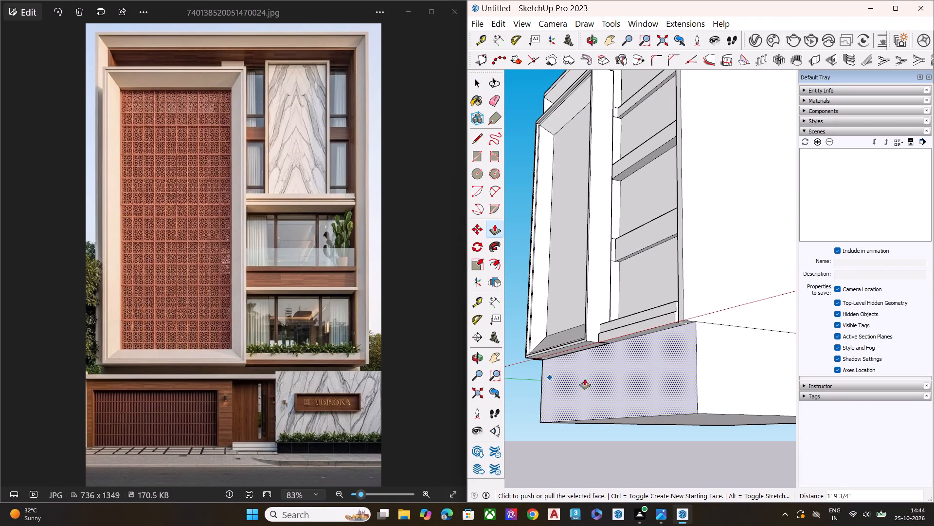
click(662, 376)
drag(665, 370, 580, 377)
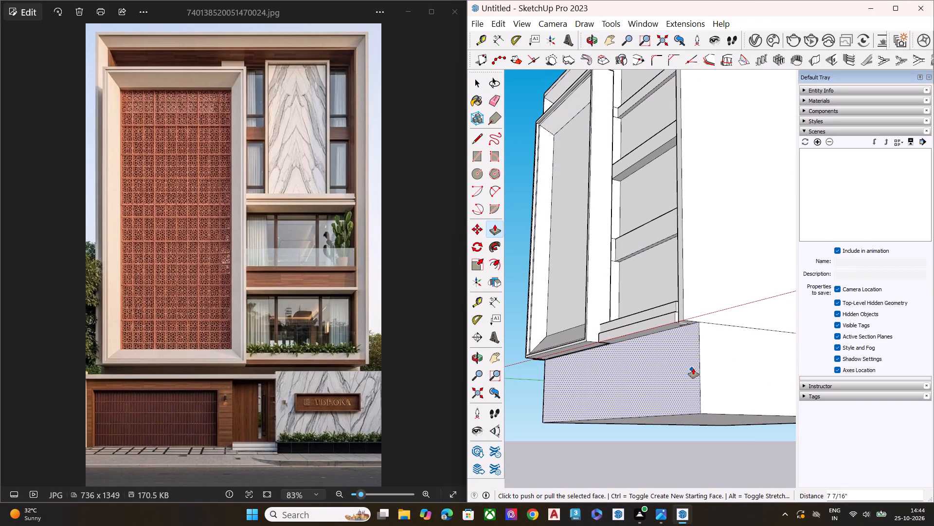
click(693, 368)
click(611, 374)
key(space)
click(650, 367)
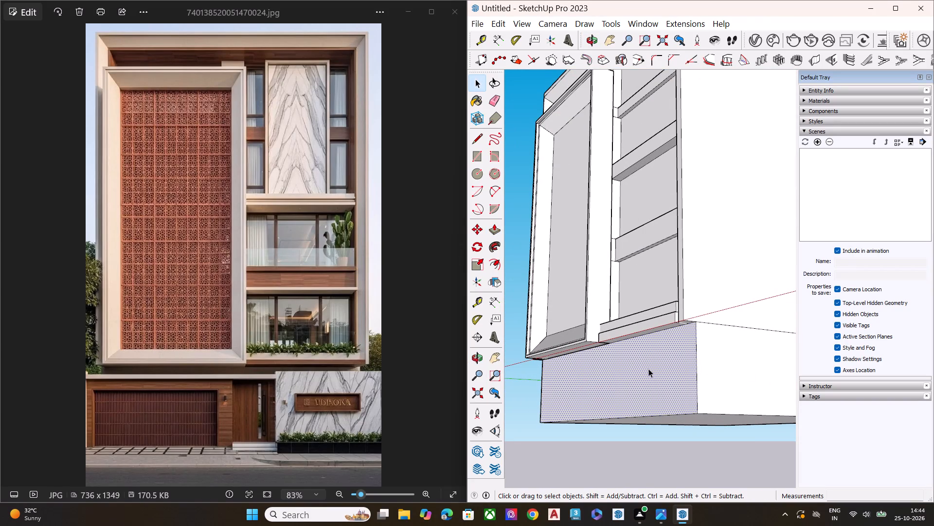
key(p)
click(659, 369)
click(598, 370)
key(space)
Examine the ground-level block from several angles and compare it with the garage and entrance level in the reference photo.
scroll(605, 357, down, 1)
scroll(605, 357, up, 1)
scroll(606, 357, down, 4)
middle_drag(656, 392, 638, 463)
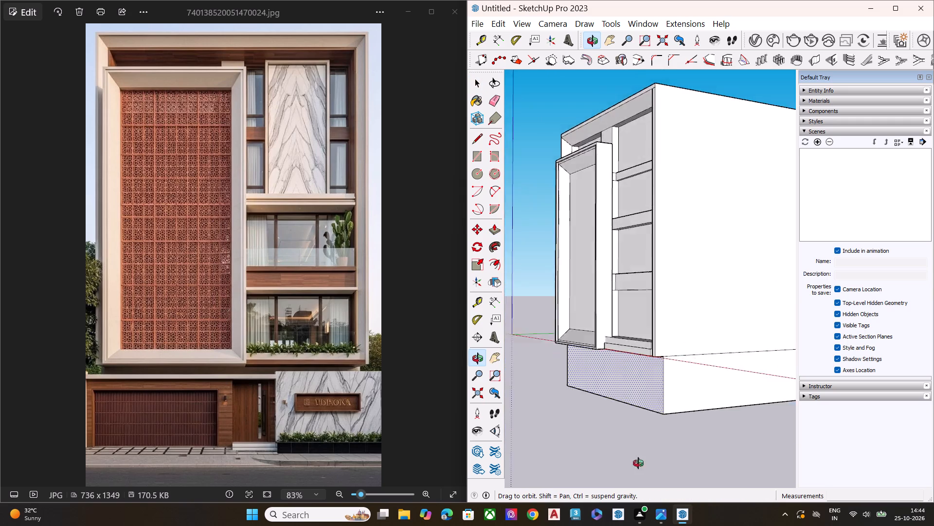
middle_drag(638, 463, 558, 277)
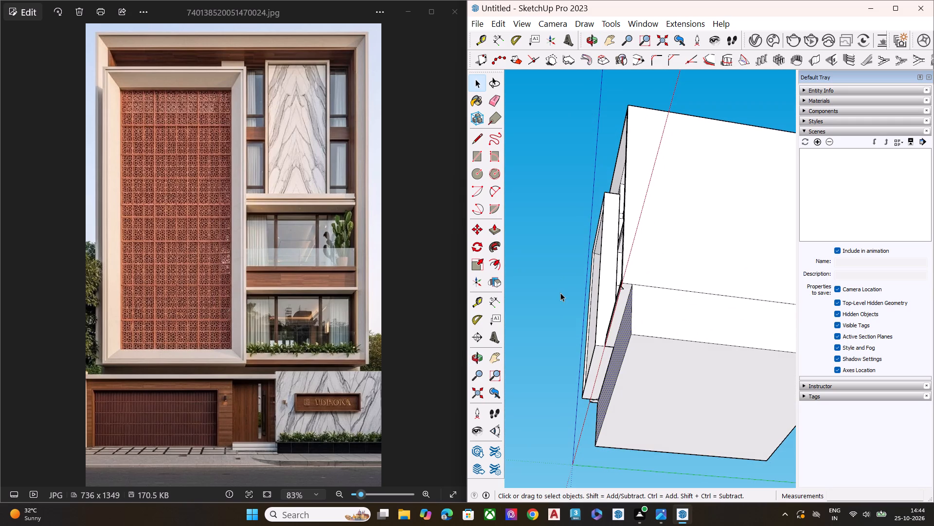
scroll(150, 389, up, 3)
scroll(108, 409, down, 1)
scroll(103, 411, up, 5)
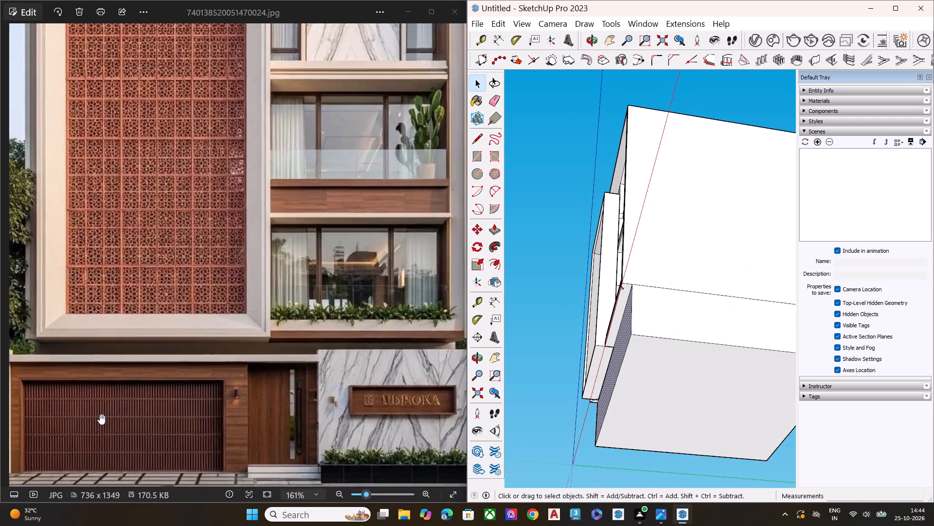
scroll(223, 404, down, 10)
scroll(306, 437, up, 8)
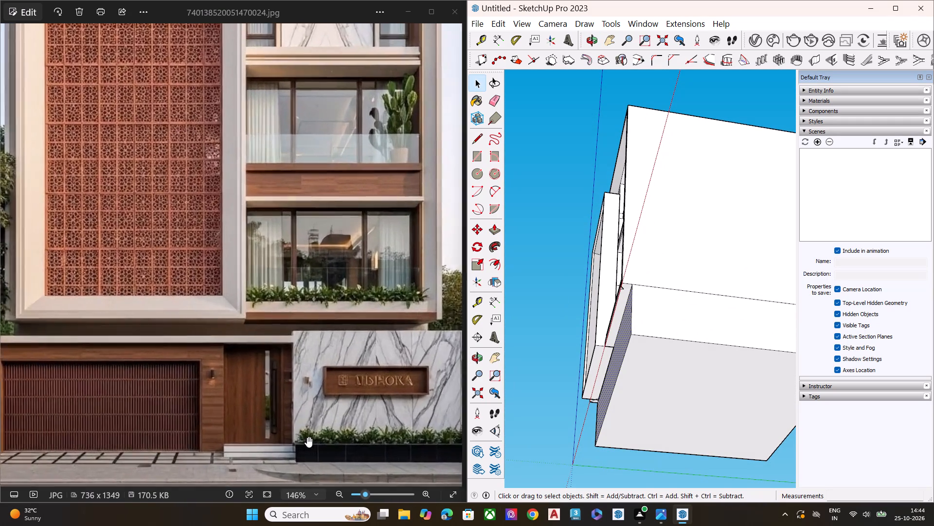
scroll(307, 437, down, 3)
scroll(307, 437, up, 1)
scroll(307, 437, down, 5)
middle_drag(665, 282, 707, 443)
middle_drag(582, 377, 752, 397)
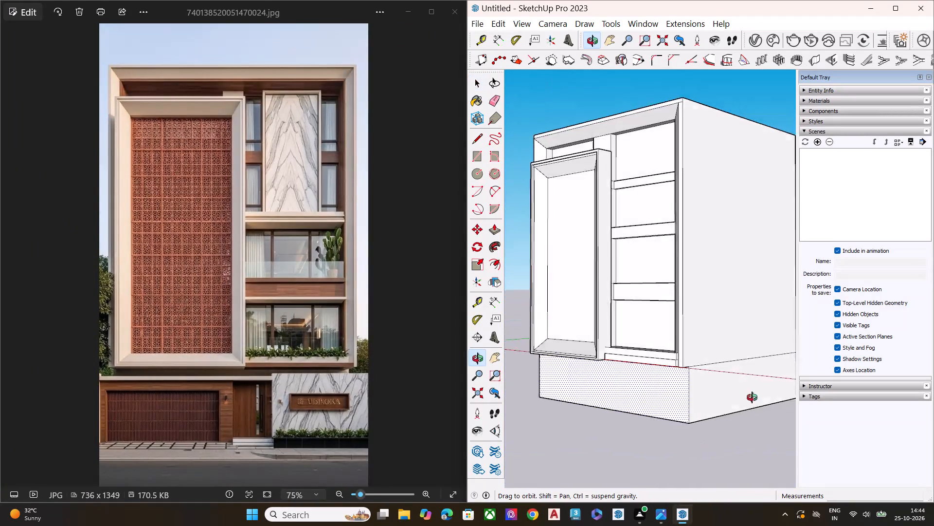
middle_drag(752, 397, 772, 400)
middle_drag(674, 368, 727, 370)
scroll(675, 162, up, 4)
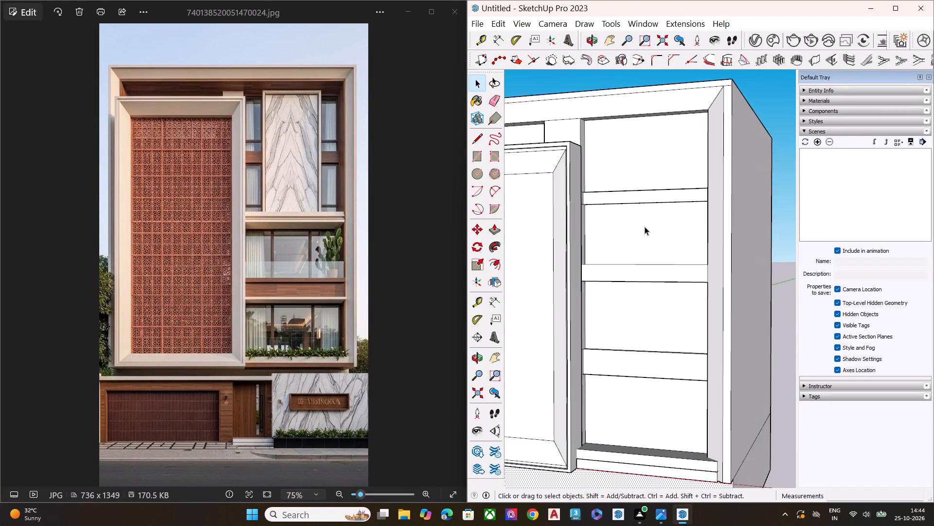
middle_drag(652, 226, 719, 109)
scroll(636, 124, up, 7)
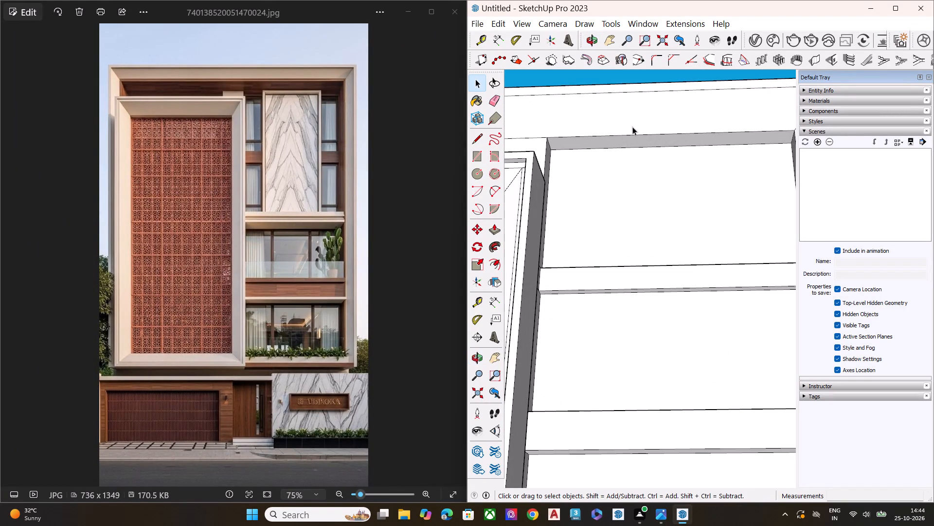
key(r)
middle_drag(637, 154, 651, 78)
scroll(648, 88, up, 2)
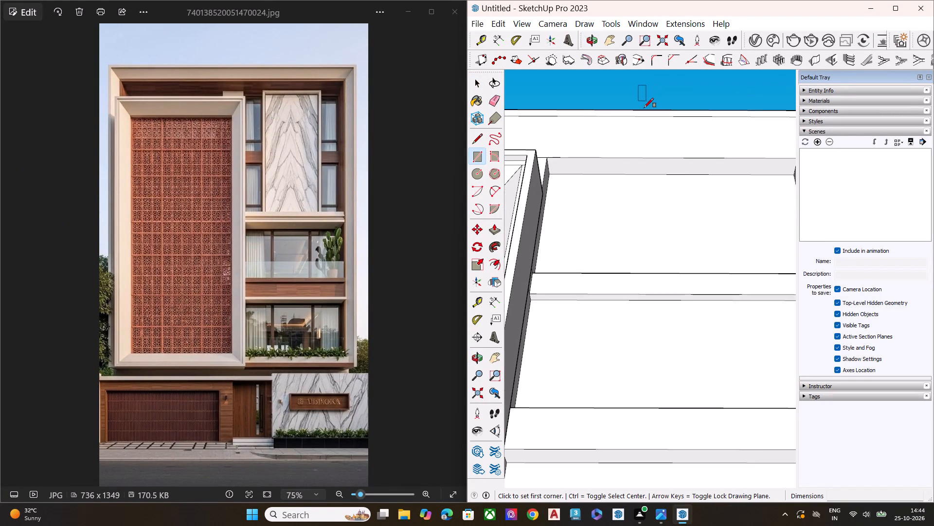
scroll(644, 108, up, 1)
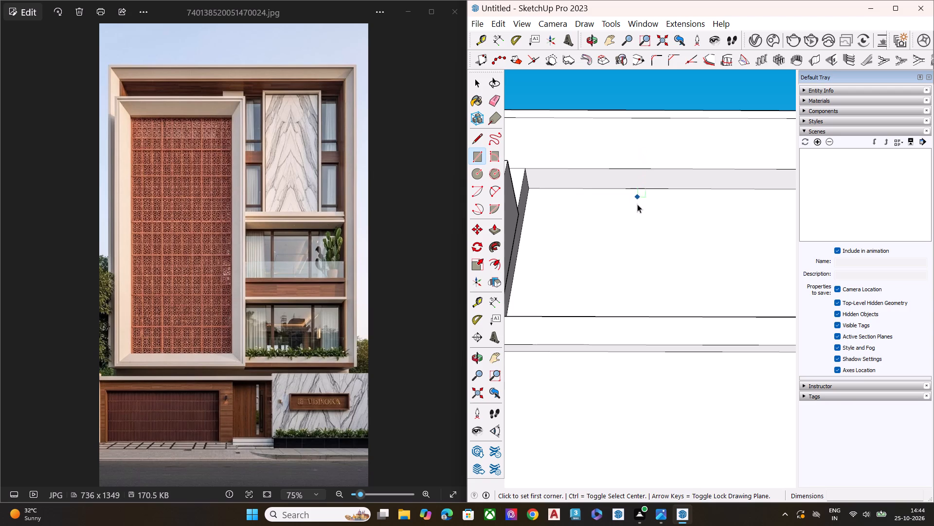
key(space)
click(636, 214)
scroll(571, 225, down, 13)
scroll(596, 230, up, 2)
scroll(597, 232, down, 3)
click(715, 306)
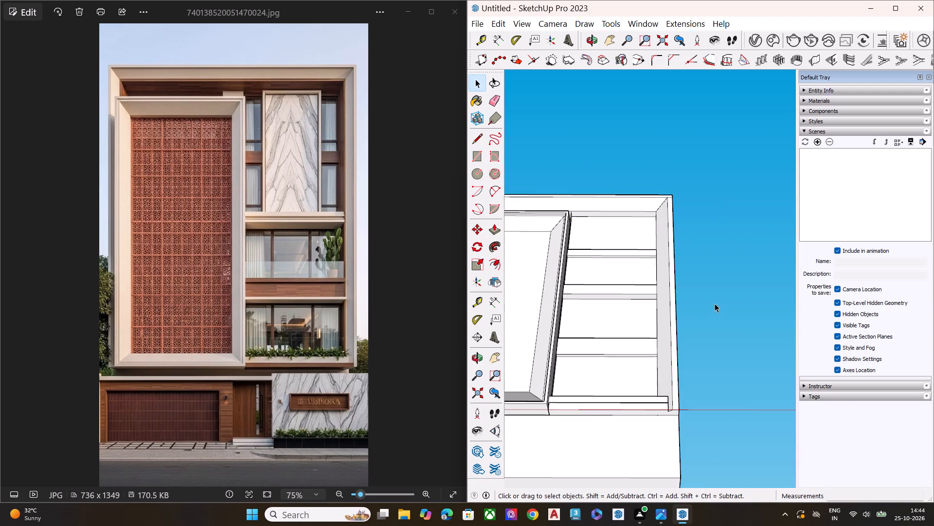
Draw a line about 62' 3 1/16" long across the ground-level block's front face, just above and parallel to its bottom edge.
scroll(607, 227, down, 8)
middle_drag(600, 332, 762, 196)
scroll(568, 291, up, 1)
scroll(568, 291, down, 2)
scroll(568, 291, up, 5)
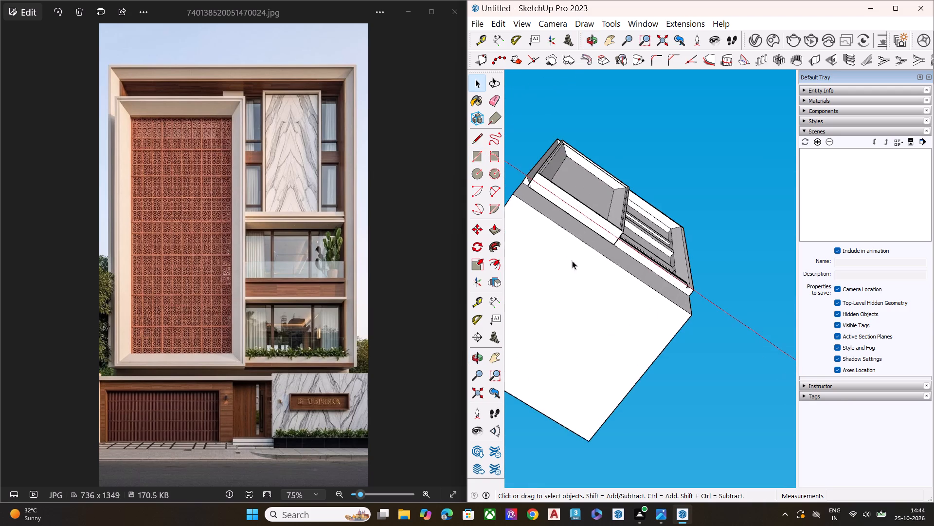
middle_drag(580, 273, 628, 497)
scroll(584, 355, up, 3)
middle_drag(602, 352, 593, 477)
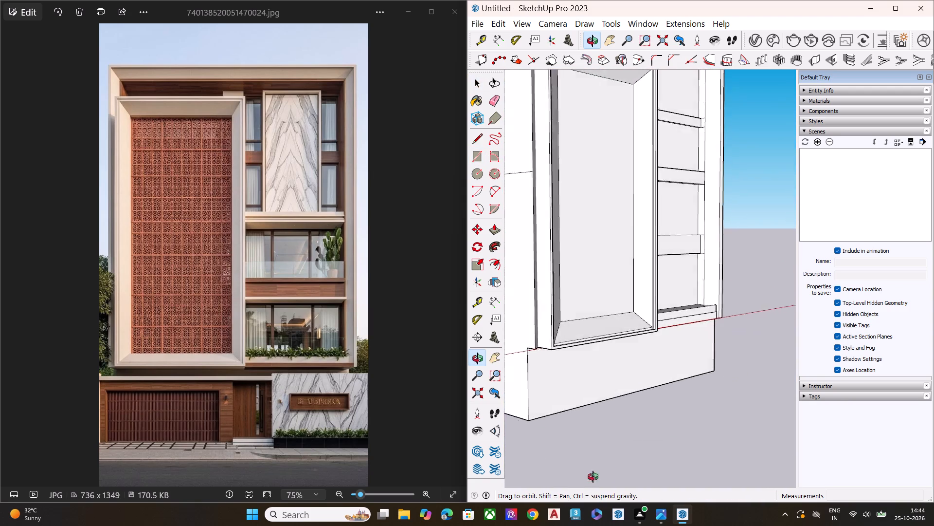
middle_drag(593, 477, 486, 479)
scroll(587, 429, up, 1)
scroll(683, 342, down, 7)
middle_drag(624, 365, 438, 372)
scroll(471, 368, up, 5)
scroll(666, 362, down, 1)
scroll(667, 362, up, 3)
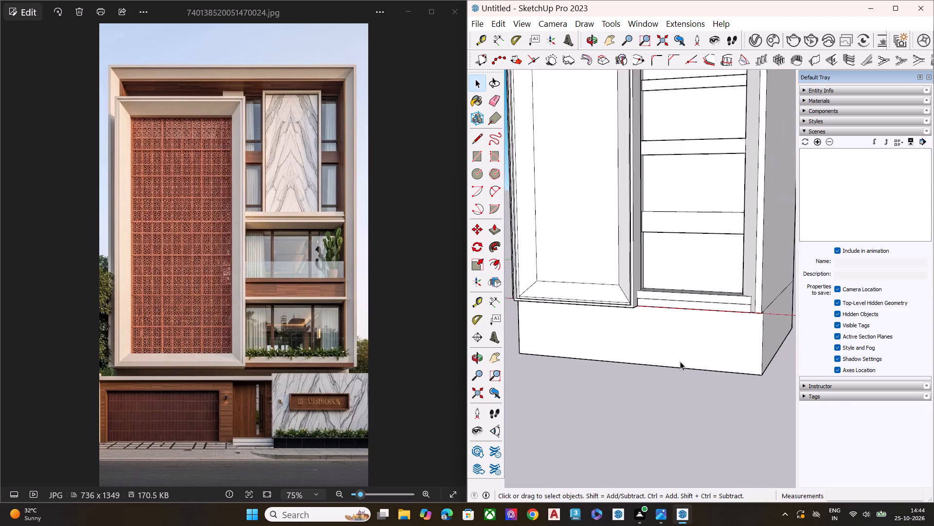
middle_drag(680, 361, 495, 370)
scroll(495, 370, up, 6)
key(l)
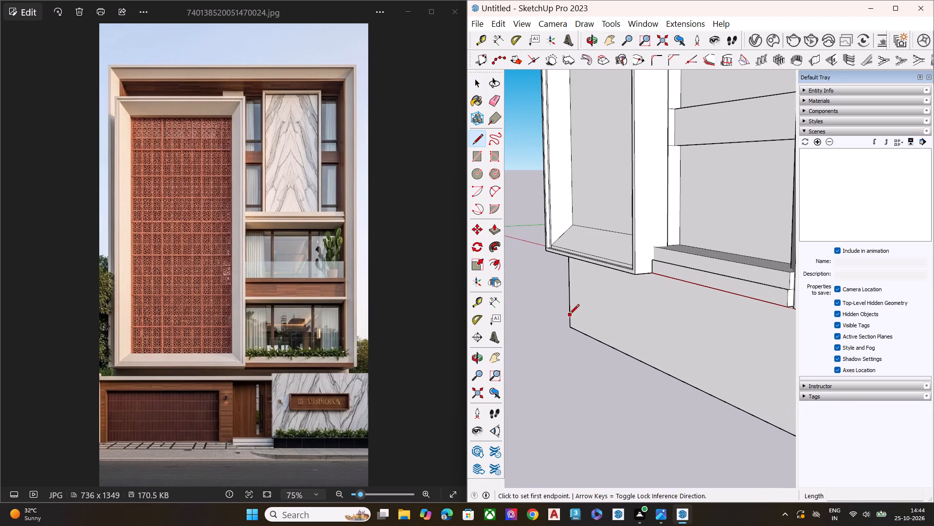
click(569, 315)
scroll(554, 340, down, 6)
scroll(550, 341, up, 1)
scroll(550, 341, down, 3)
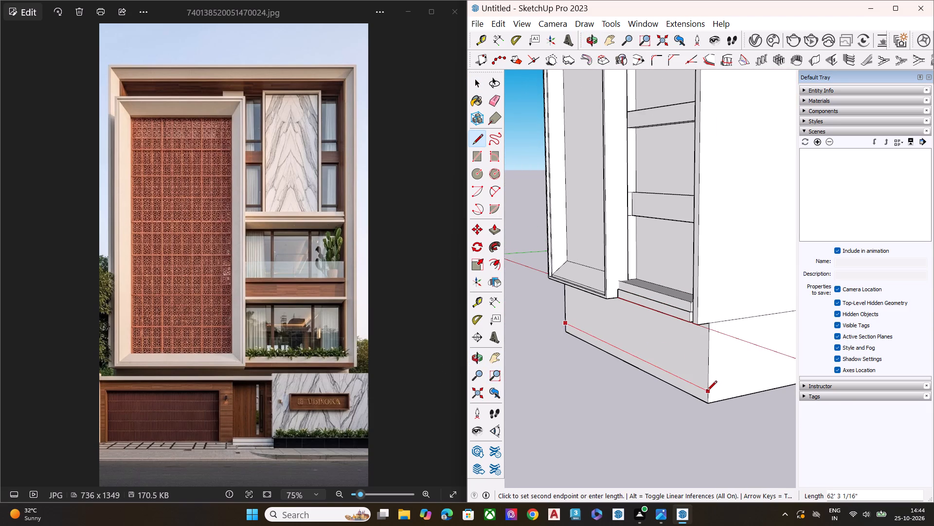
click(707, 392)
Push/Pull the narrow strip at the bottom of the ground-level block's front face forward into a projecting base slab.
key(space)
click(700, 395)
key(p)
click(701, 395)
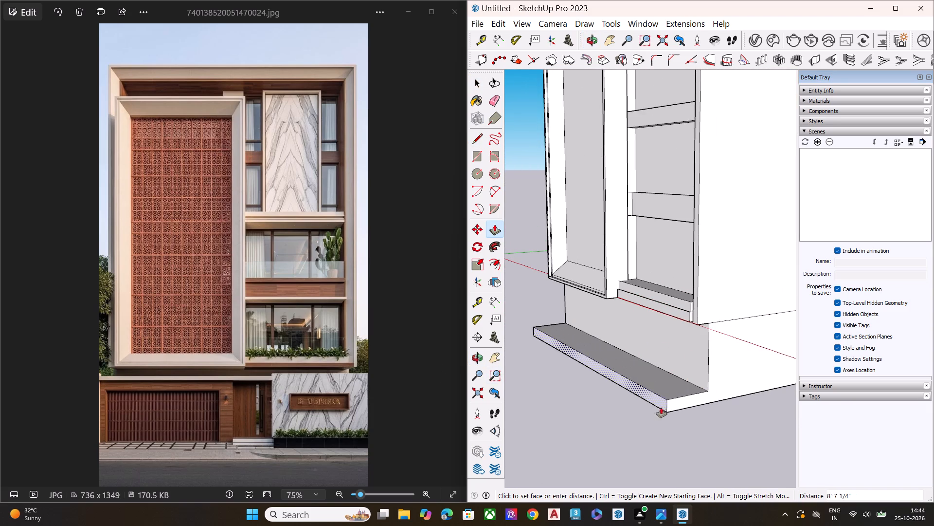
click(604, 438)
scroll(659, 378, up, 1)
key(space)
scroll(659, 378, down, 4)
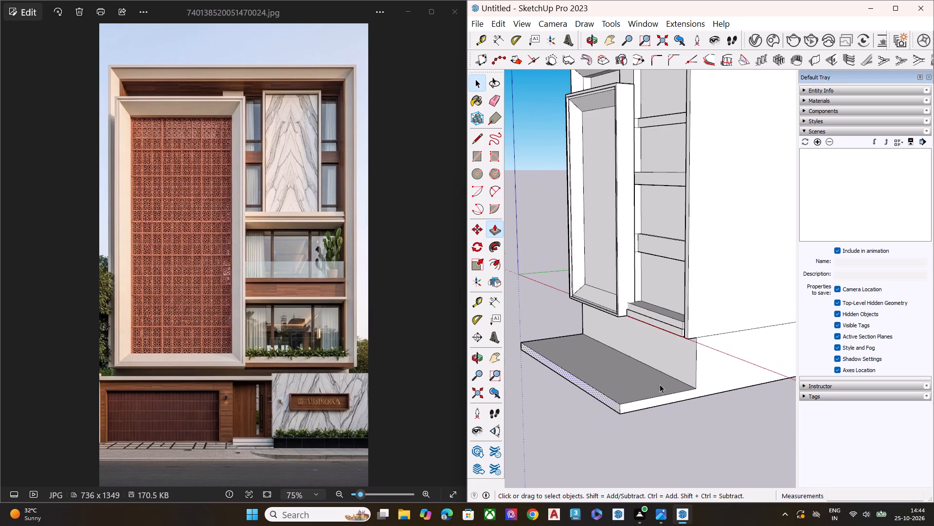
Draw a line about 62' 3 1/16" long across the base slab's top face, parallel to and close behind its front edge.
middle_drag(654, 364, 545, 453)
scroll(570, 283, up, 7)
click(568, 238)
scroll(606, 295, down, 8)
key(l)
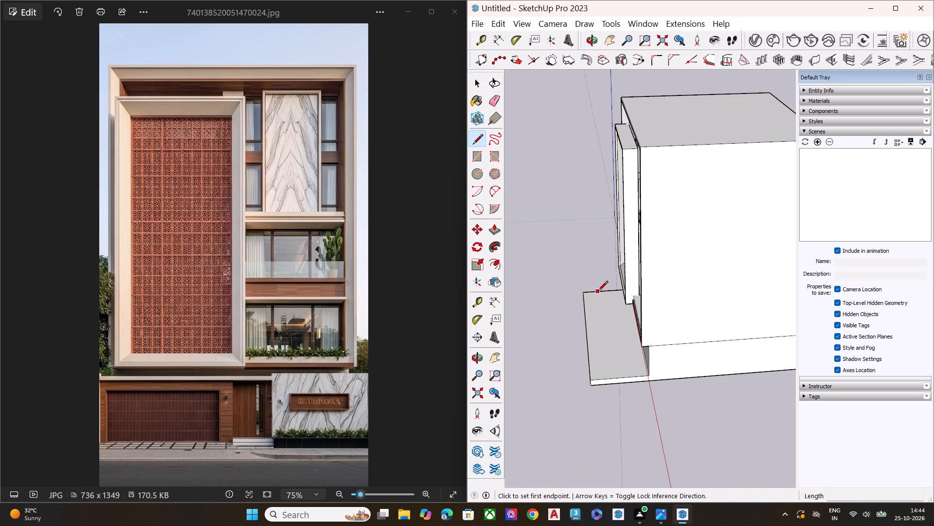
click(596, 292)
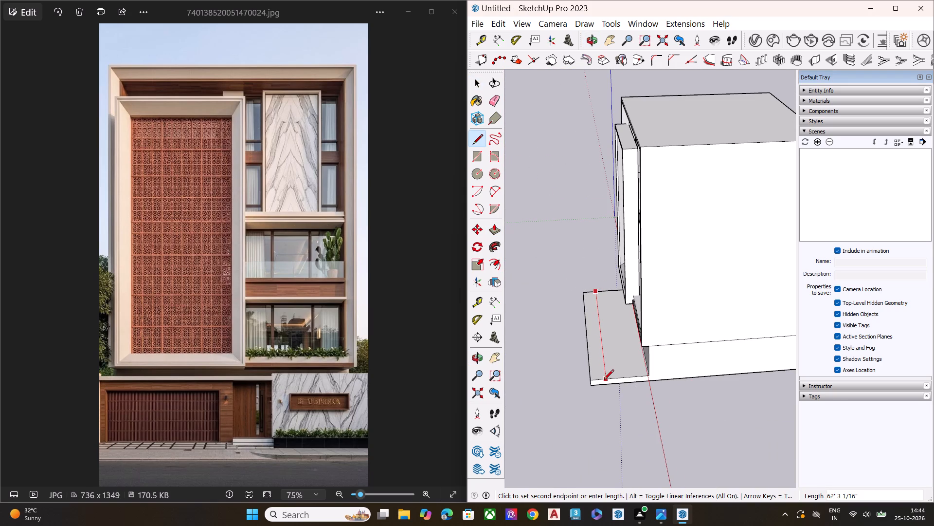
click(604, 380)
Push/Pull the front strip of the base slab's top face upward to form a boundary wall along the front.
key(space)
click(599, 354)
key(p)
click(599, 354)
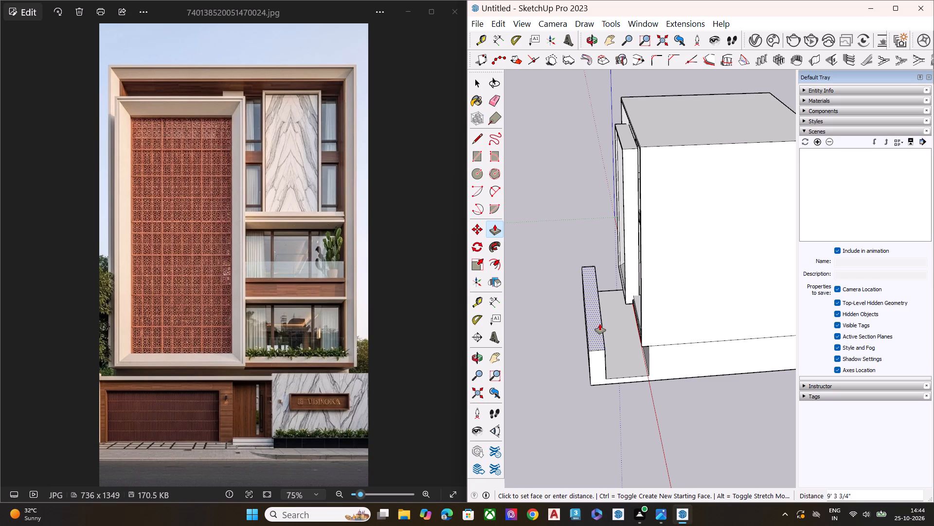
click(597, 314)
key(space)
Push/Pull the boundary wall's top face about 7' 6 11/16" downward so it sits slightly below the ground-level block's top.
middle_drag(596, 342, 632, 201)
scroll(594, 290, up, 1)
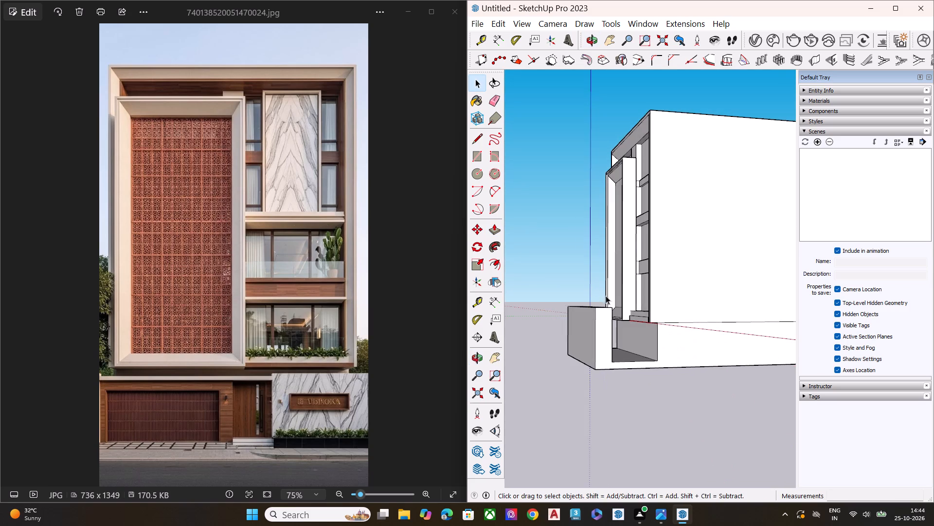
middle_drag(608, 301, 811, 303)
middle_drag(551, 313, 745, 314)
middle_drag(585, 332, 582, 373)
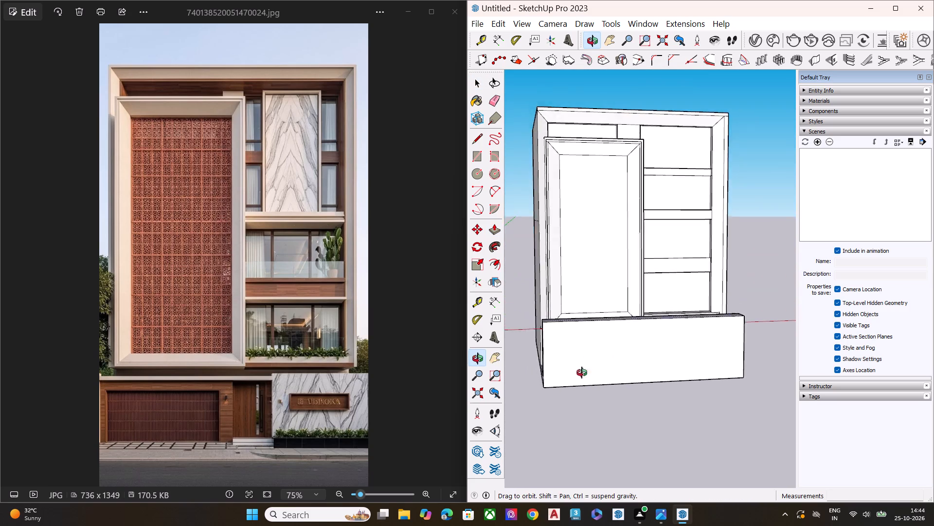
middle_drag(582, 373, 437, 401)
scroll(684, 316, up, 6)
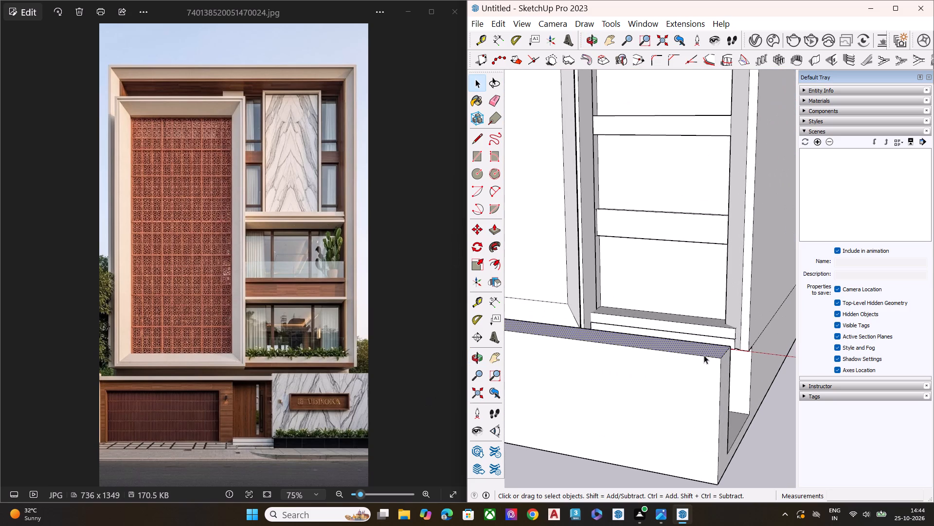
key(p)
click(709, 351)
middle_drag(705, 382, 764, 283)
scroll(706, 377, down, 1)
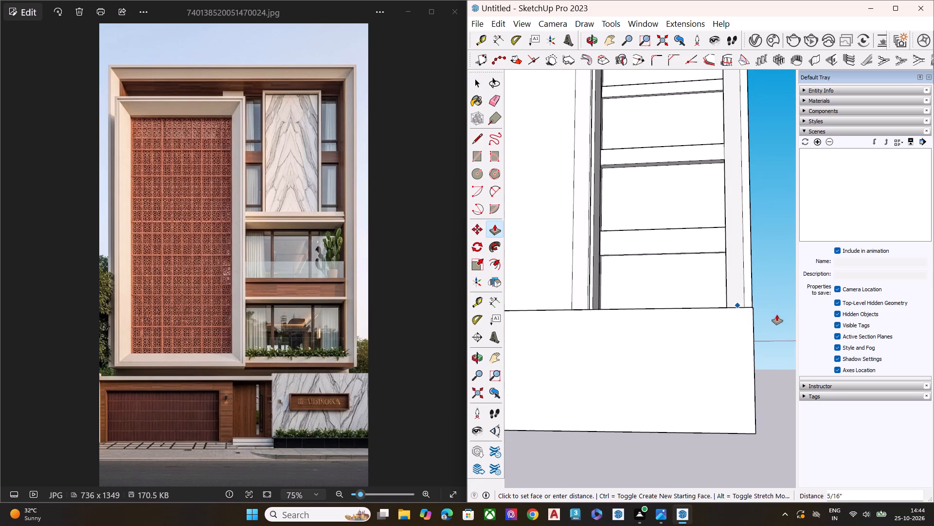
click(759, 353)
key(space)
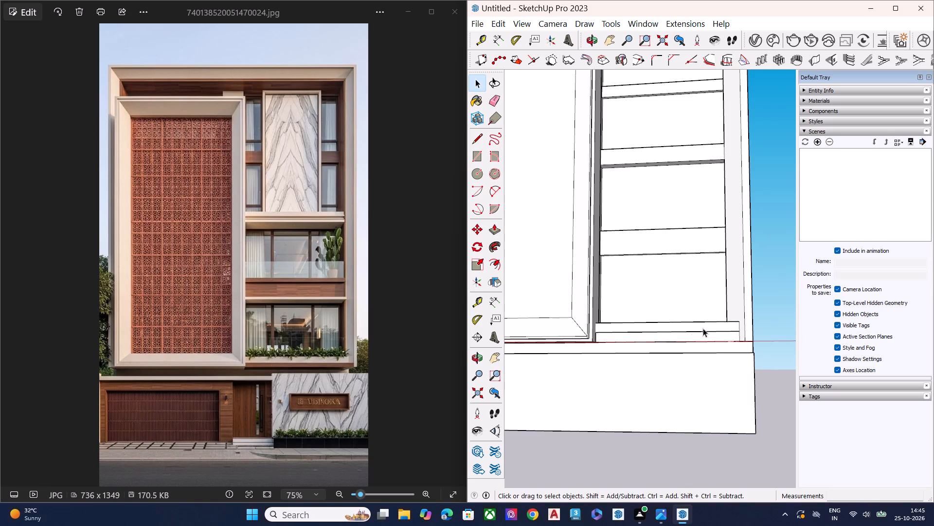
Push/Pull the boundary wall's inner face about 3' towards the front to make the wall thinner.
scroll(710, 328, down, 5)
scroll(769, 336, up, 1)
scroll(769, 336, down, 2)
middle_drag(650, 322, 688, 388)
scroll(586, 405, up, 7)
scroll(551, 332, up, 1)
middle_drag(551, 331, 654, 405)
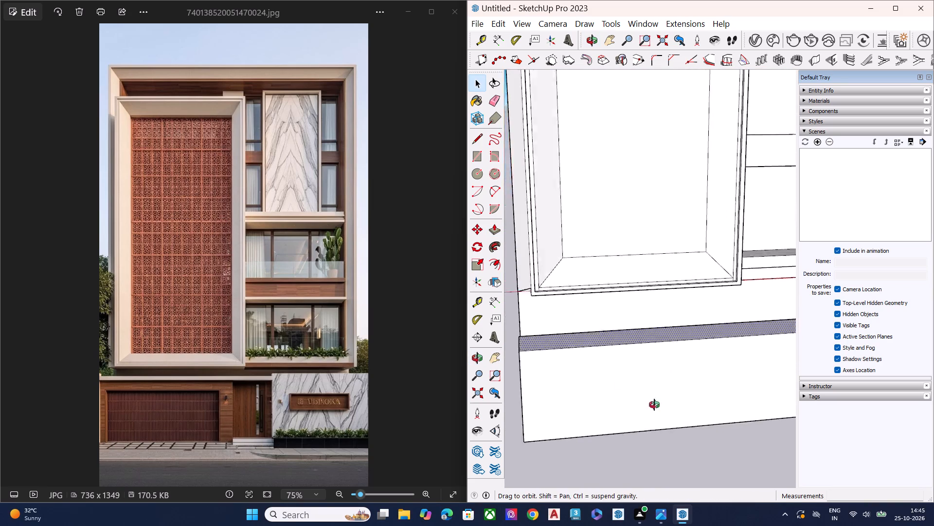
middle_drag(654, 405, 758, 434)
scroll(620, 331, down, 3)
scroll(634, 339, up, 1)
scroll(644, 350, down, 2)
middle_drag(655, 382, 774, 373)
scroll(725, 384, up, 5)
middle_drag(735, 380, 817, 340)
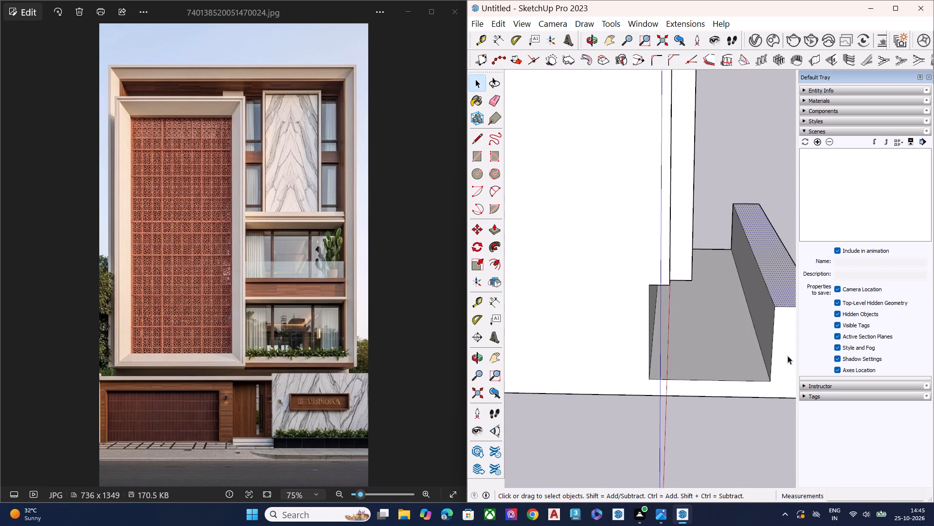
scroll(787, 356, up, 2)
click(760, 334)
key(p)
click(760, 334)
scroll(766, 335, down, 2)
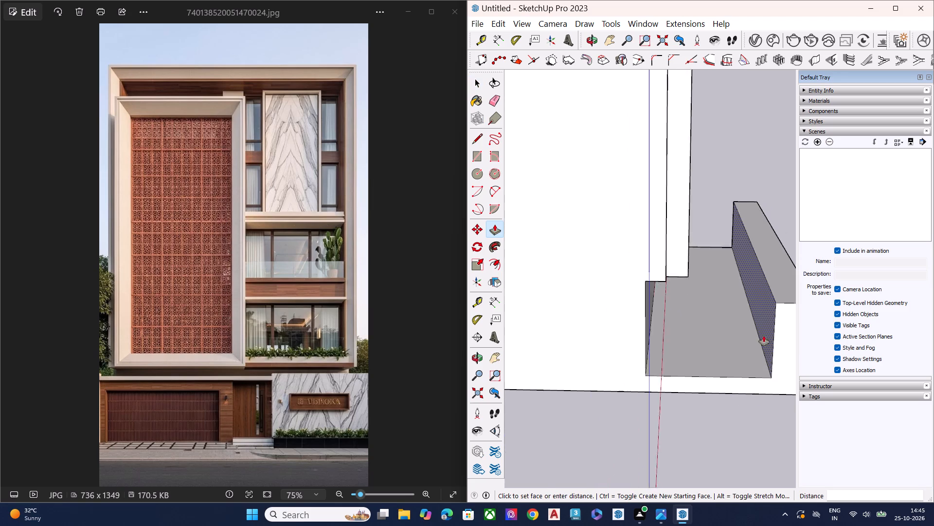
scroll(764, 336, down, 2)
scroll(762, 336, up, 1)
scroll(761, 337, down, 8)
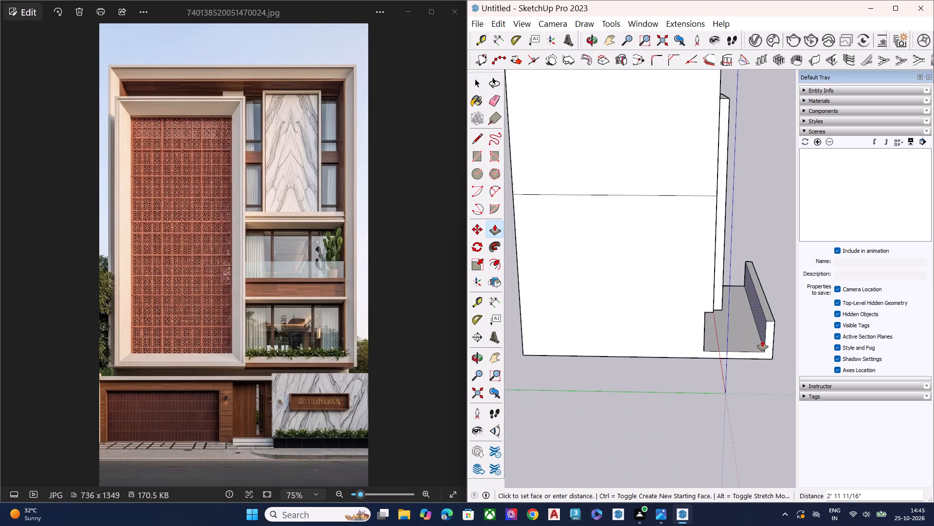
click(763, 340)
key(space)
click(766, 378)
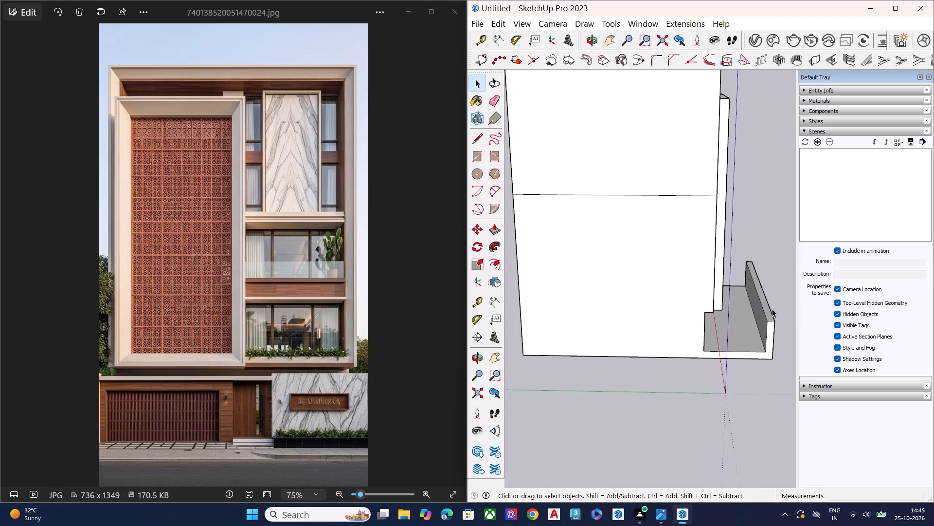
Push/Pull the boundary wall's inner face slightly further towards the front to thin the wall again.
scroll(772, 309, up, 9)
click(756, 359)
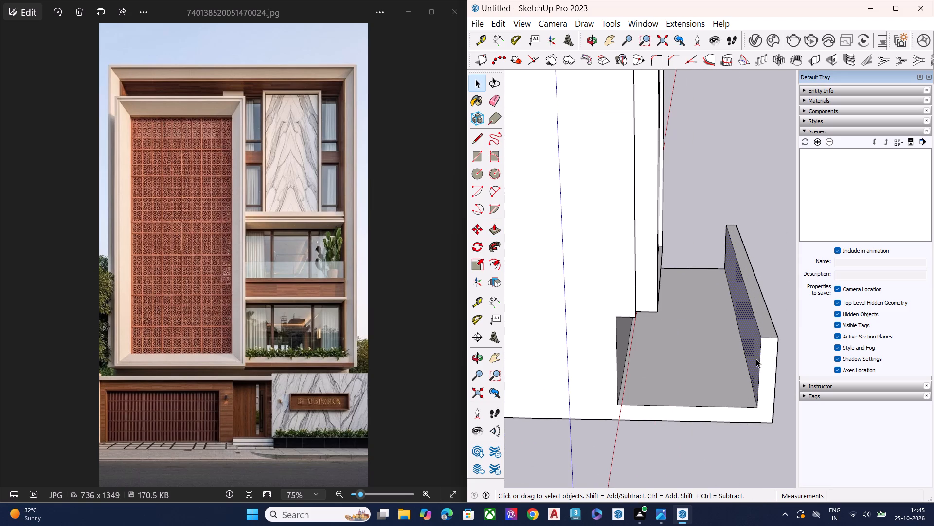
key(p)
click(756, 359)
click(759, 357)
key(space)
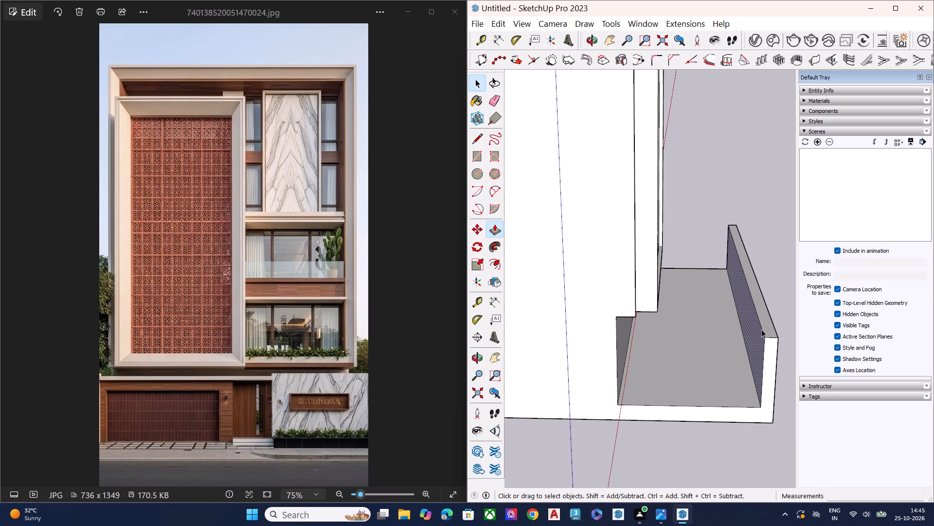
click(773, 292)
Examine the boundary wall from the front and compare it with the garage, entrance and marble wall in the reference photo.
middle_drag(762, 359, 443, 296)
middle_drag(593, 311, 439, 305)
scroll(589, 269, up, 2)
scroll(662, 283, down, 7)
middle_drag(623, 290, 661, 287)
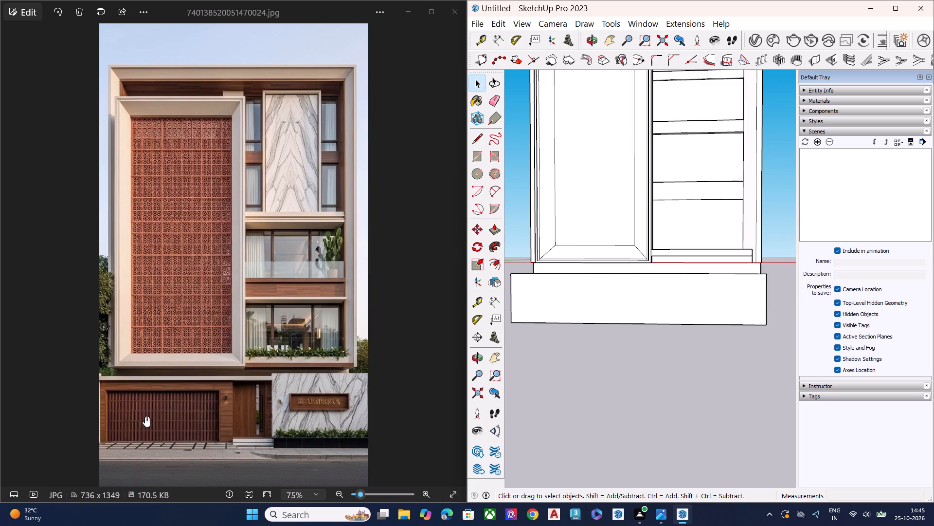
scroll(118, 458, up, 7)
scroll(433, 393, up, 6)
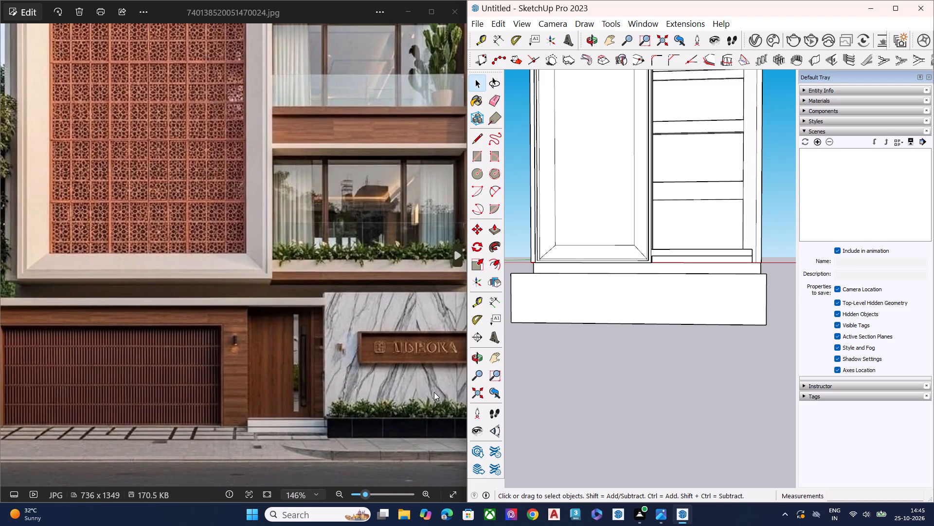
scroll(434, 392, up, 2)
scroll(457, 355, up, 7)
scroll(273, 416, down, 8)
scroll(147, 407, up, 4)
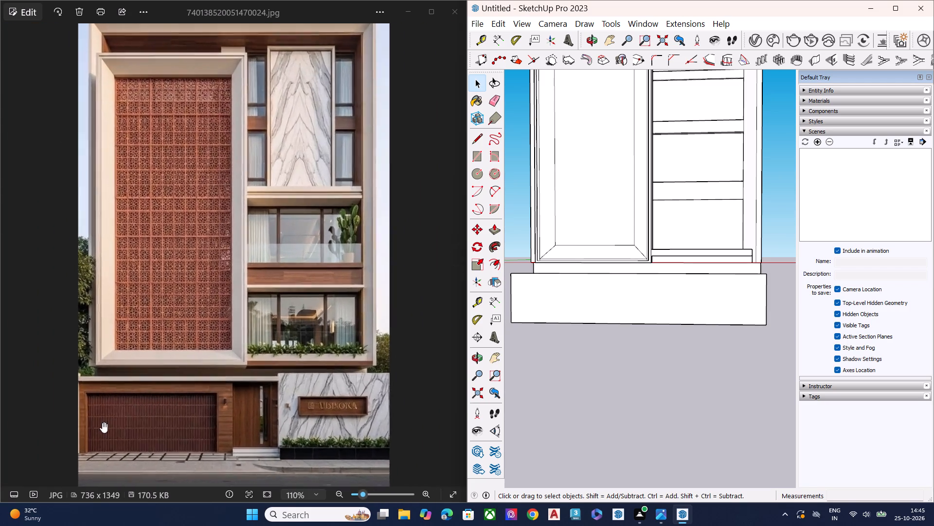
scroll(102, 422, up, 4)
scroll(156, 417, down, 7)
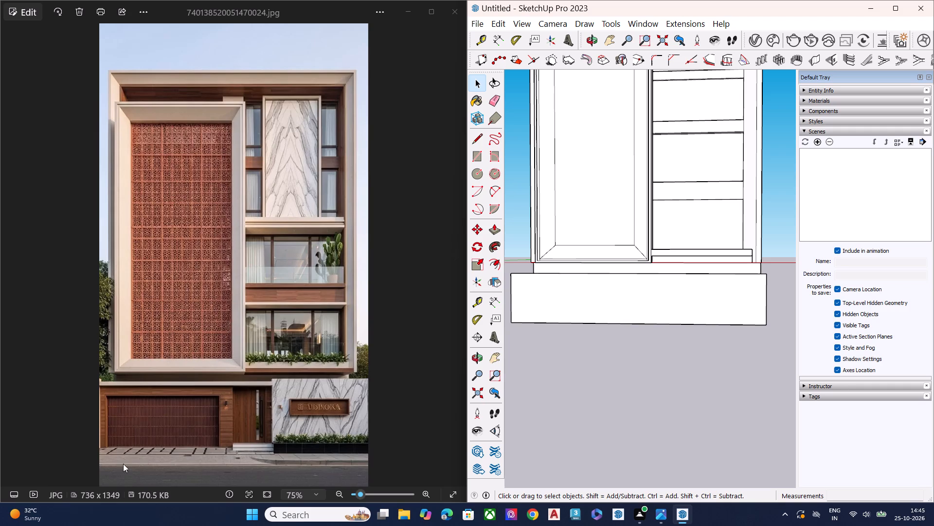
scroll(98, 437, up, 6)
scroll(98, 437, down, 4)
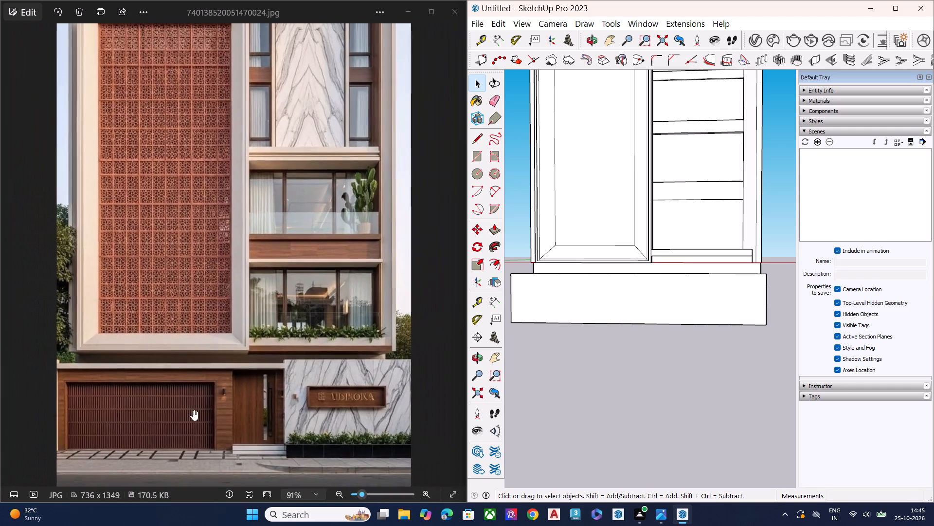
Draw a vertical line about 2' 2 15/16" long on the base slab's end face, continuing the boundary wall's inner edge down to the bottom.
middle_drag(633, 300, 667, 294)
scroll(517, 282, up, 2)
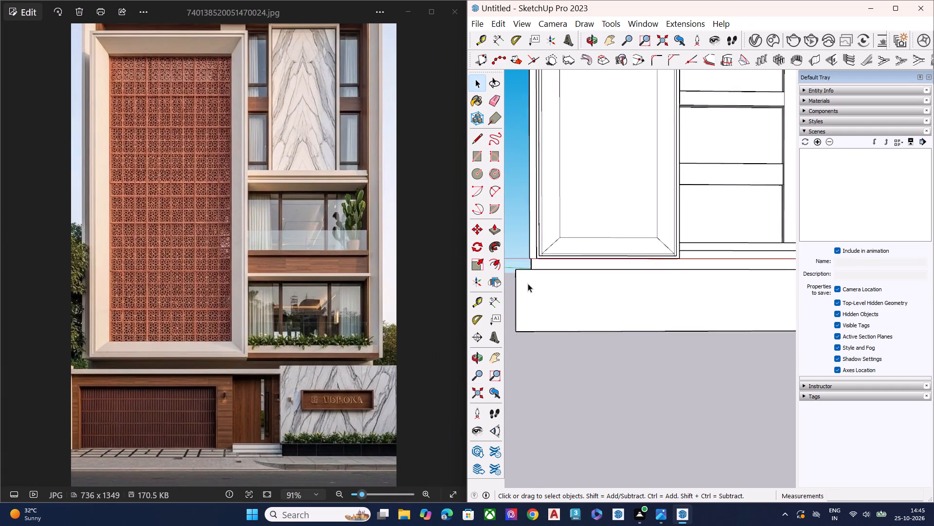
scroll(528, 283, up, 2)
middle_drag(558, 314, 720, 327)
scroll(623, 337, up, 5)
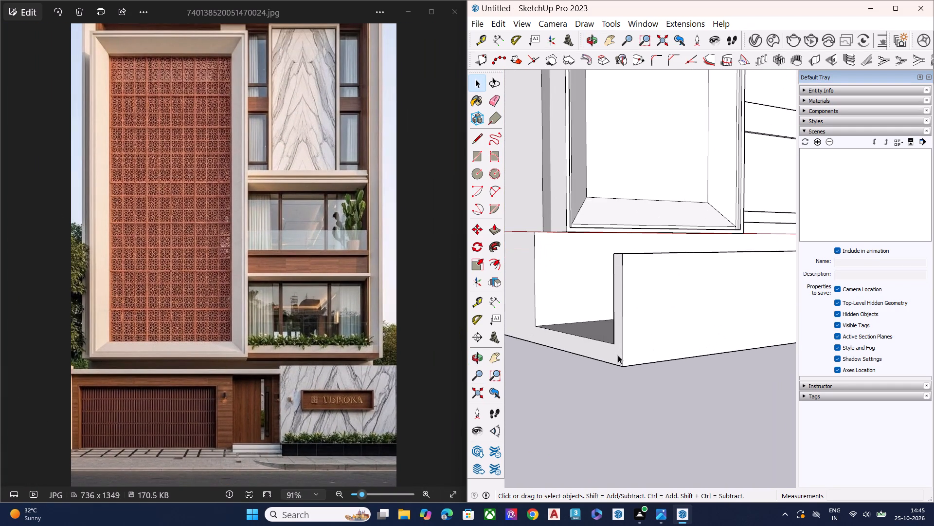
key(l)
click(614, 344)
click(614, 364)
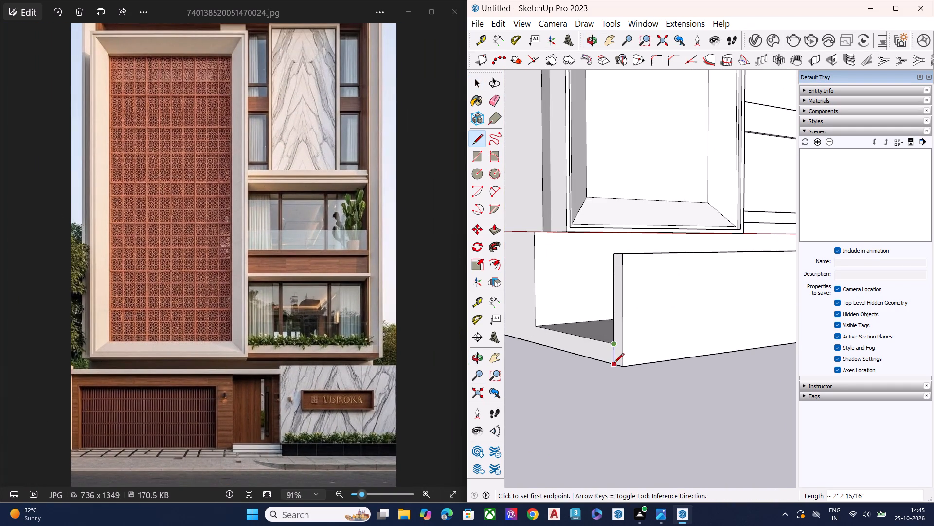
Push/Pull the boundary wall's end face outward about 2' 6" to extend the wall beyond the base slab.
key(space)
click(618, 352)
key(p)
click(618, 352)
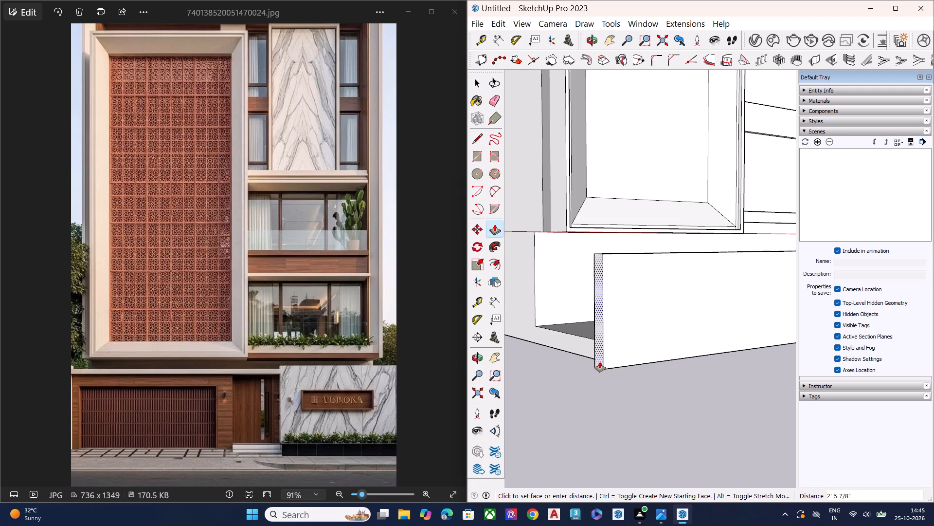
click(600, 362)
key(space)
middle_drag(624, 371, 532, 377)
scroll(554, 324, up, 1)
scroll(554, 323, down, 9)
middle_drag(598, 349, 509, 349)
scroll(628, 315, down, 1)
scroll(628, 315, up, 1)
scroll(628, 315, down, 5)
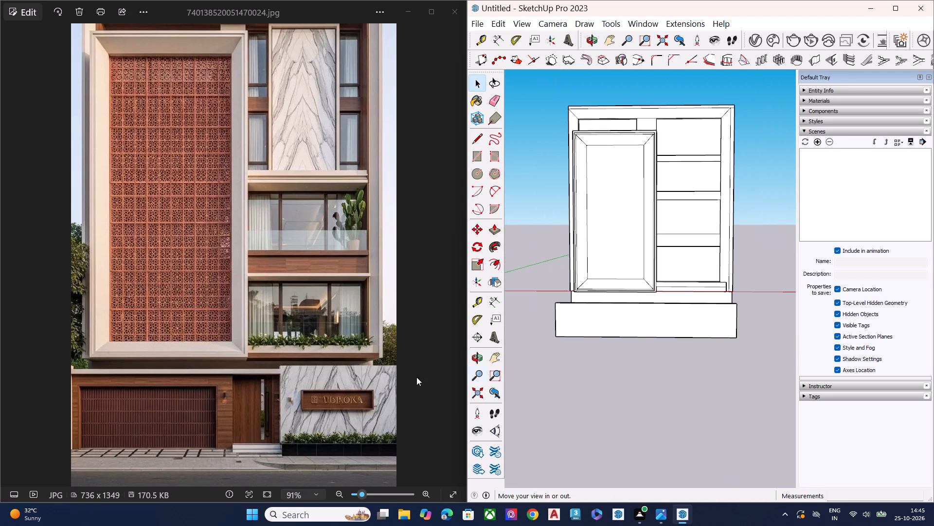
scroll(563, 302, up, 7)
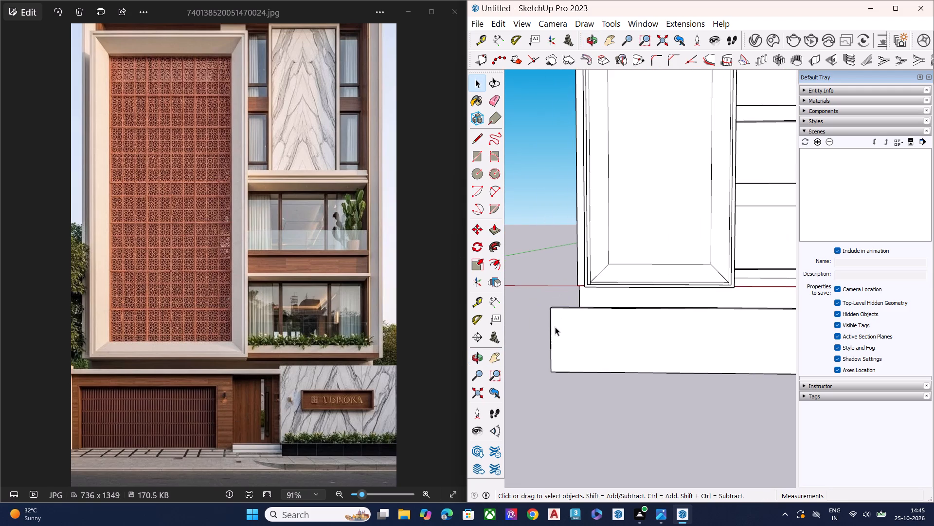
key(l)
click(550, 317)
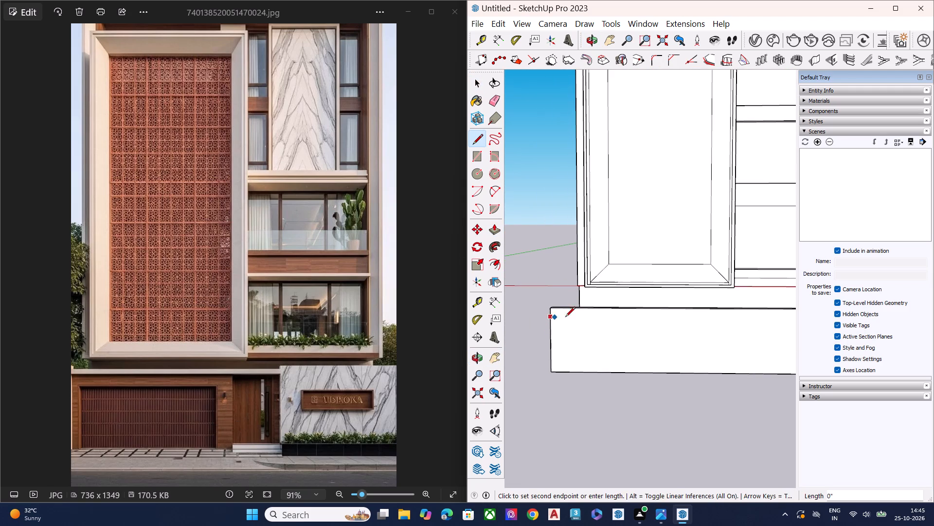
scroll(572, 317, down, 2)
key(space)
Draw a horizontal line about 41' 3" long on the boundary wall's front face, just below its top edge, starting from the garage-side end.
scroll(558, 324, down, 1)
middle_drag(557, 324, 549, 255)
scroll(555, 269, up, 6)
key(l)
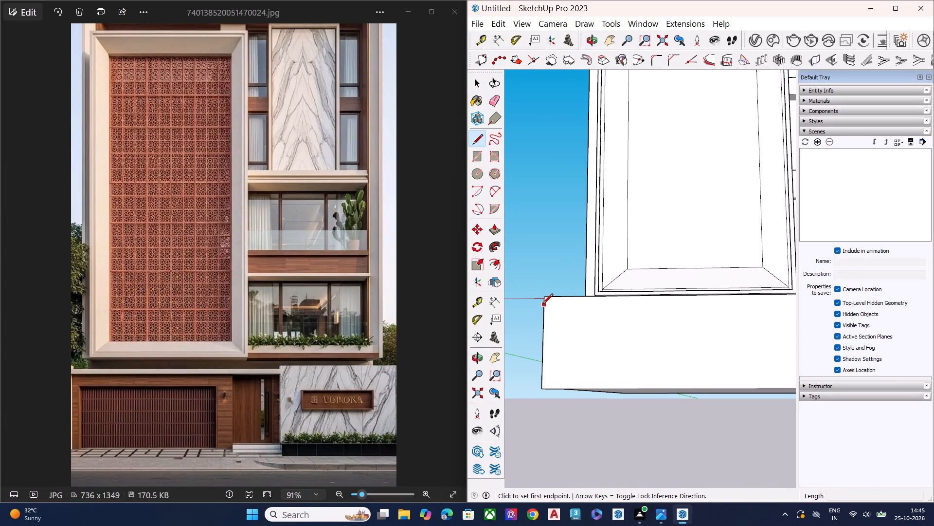
click(543, 304)
scroll(532, 317, down, 5)
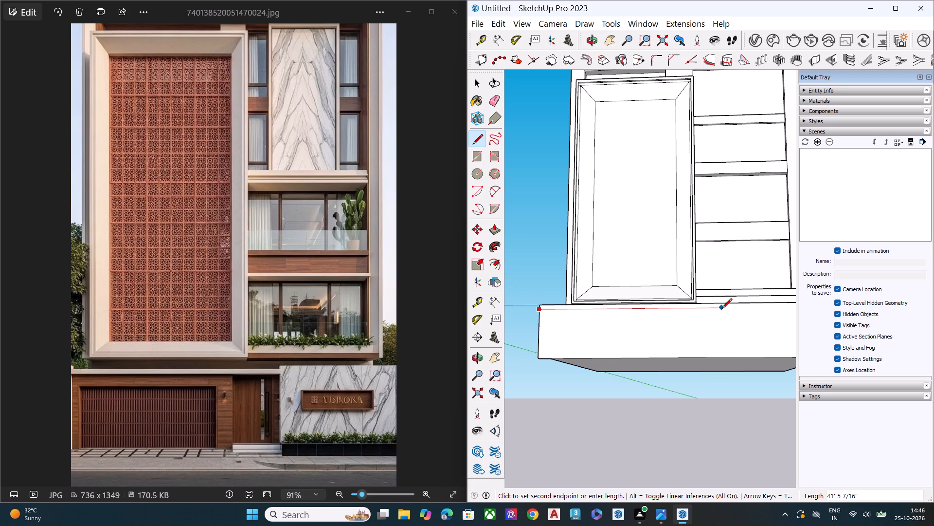
scroll(719, 312, down, 4)
middle_drag(719, 312, 727, 367)
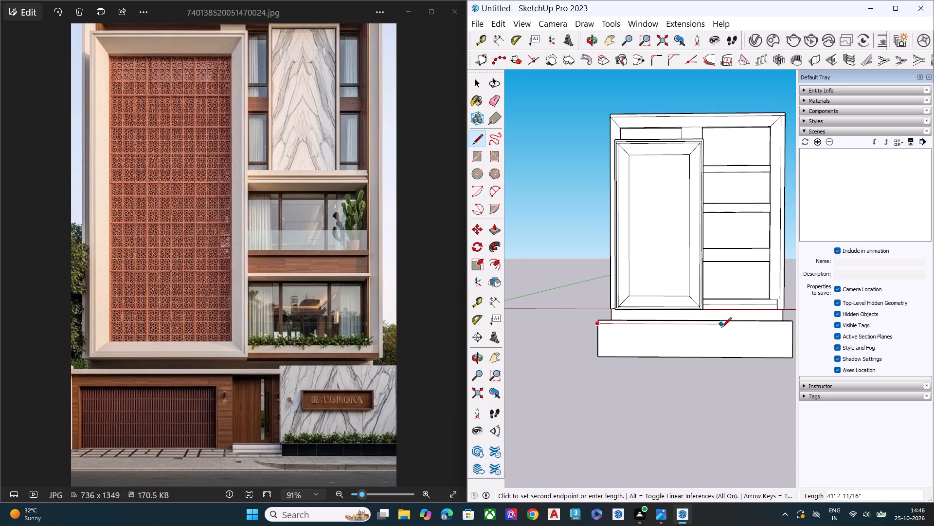
click(724, 327)
Draw a short vertical line about 1' 0 7/16" long from the horizontal line's end up to the wall's top edge.
scroll(724, 321, up, 1)
scroll(724, 321, down, 1)
scroll(724, 321, up, 1)
scroll(724, 321, down, 1)
scroll(724, 321, up, 5)
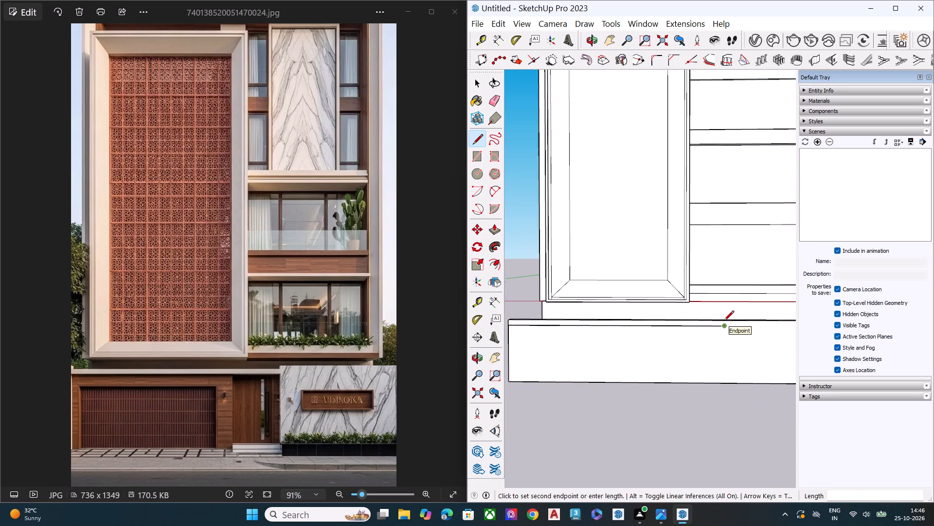
scroll(726, 338, up, 6)
click(727, 311)
key(space)
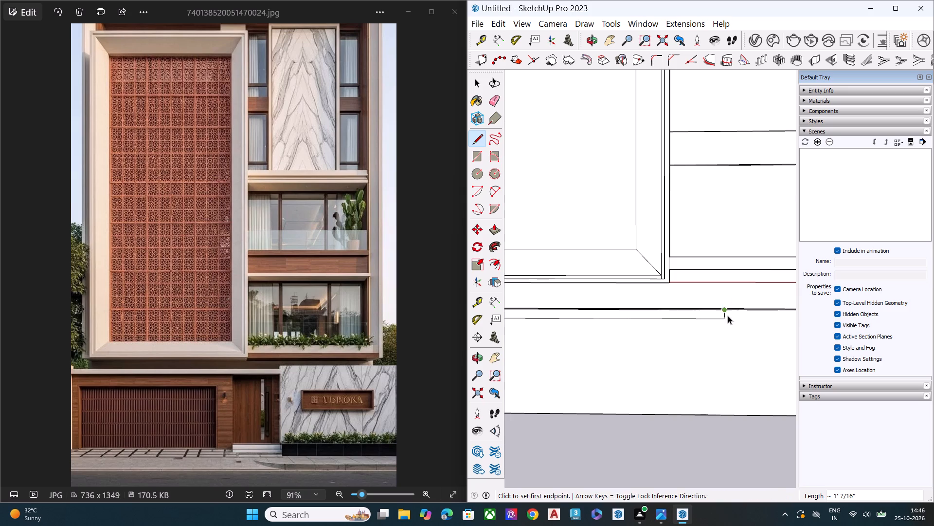
Draw a vertical line from the same corner down to the boundary wall's bottom edge, separating the marble wall portion.
scroll(729, 338, down, 6)
middle_drag(723, 346, 717, 316)
scroll(723, 319, up, 6)
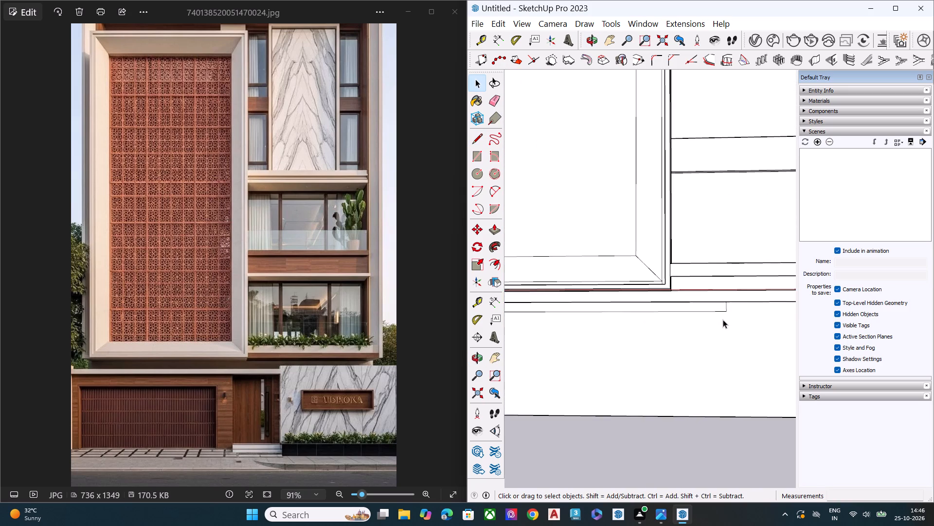
key(l)
drag(725, 311, 726, 318)
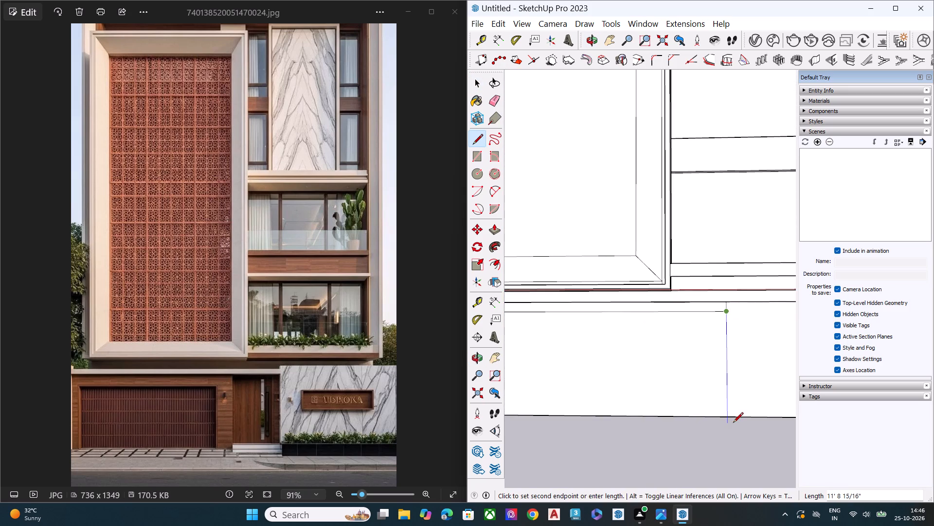
click(727, 418)
key(space)
click(692, 433)
Draw a line across the boundary wall's top face at the marble wall division, from the front edge to the back edge.
scroll(532, 342, down, 1)
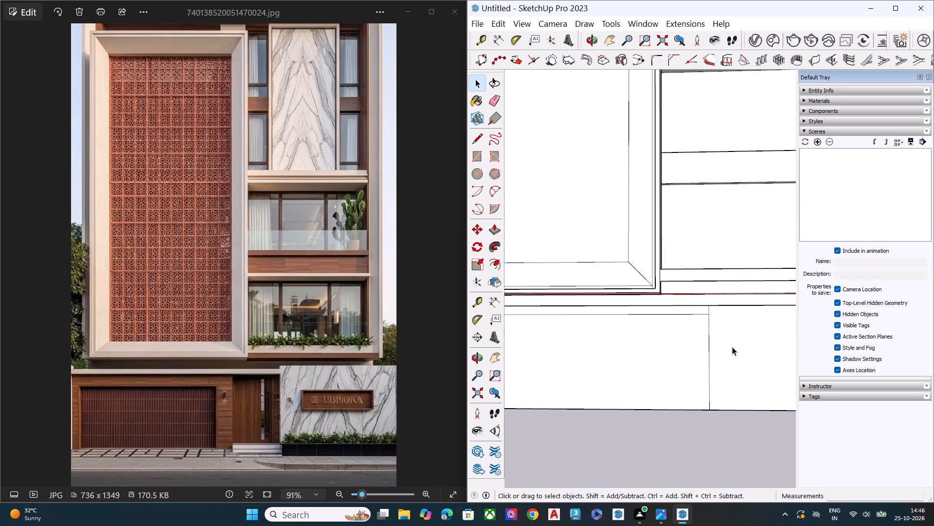
scroll(707, 359, down, 7)
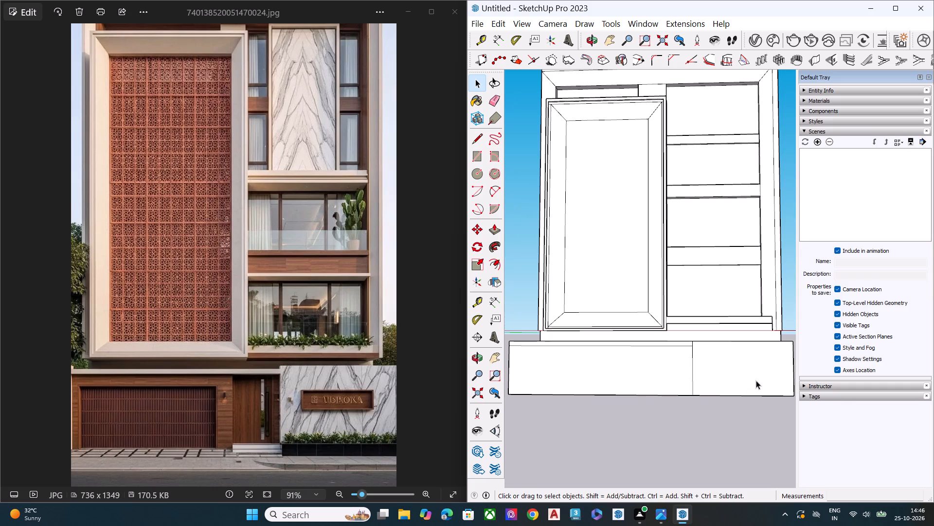
middle_drag(757, 388, 657, 477)
scroll(665, 388, up, 3)
scroll(671, 362, down, 1)
scroll(673, 361, up, 1)
scroll(673, 361, down, 1)
scroll(674, 361, up, 1)
middle_drag(672, 373, 652, 451)
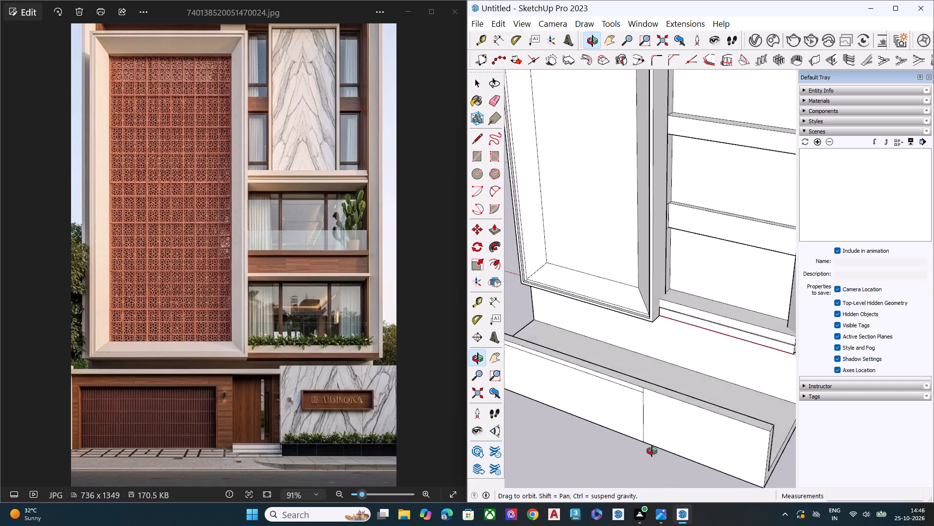
middle_drag(652, 451, 649, 455)
scroll(646, 453, up, 7)
key(l)
click(635, 359)
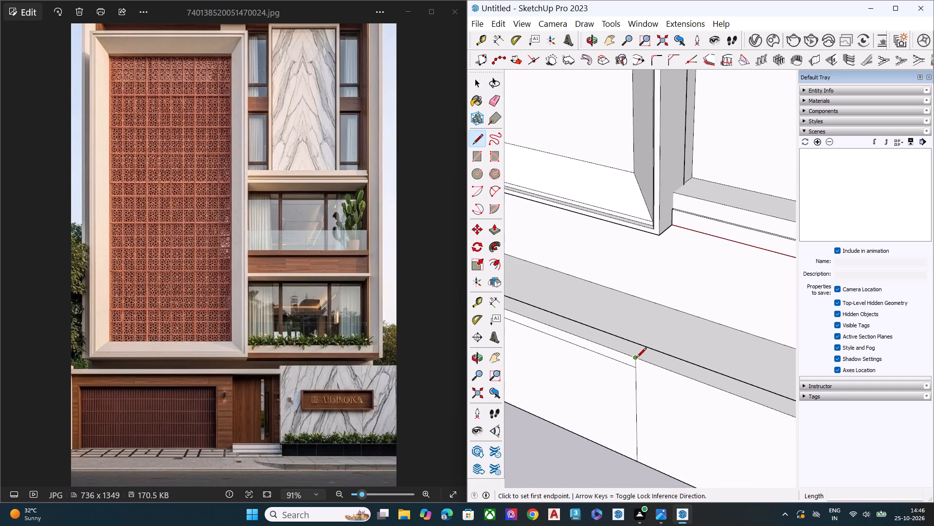
click(650, 347)
key(space)
Push/Pull the top face of the marble wall portion slightly upwards so it stands above the garage portion.
click(653, 362)
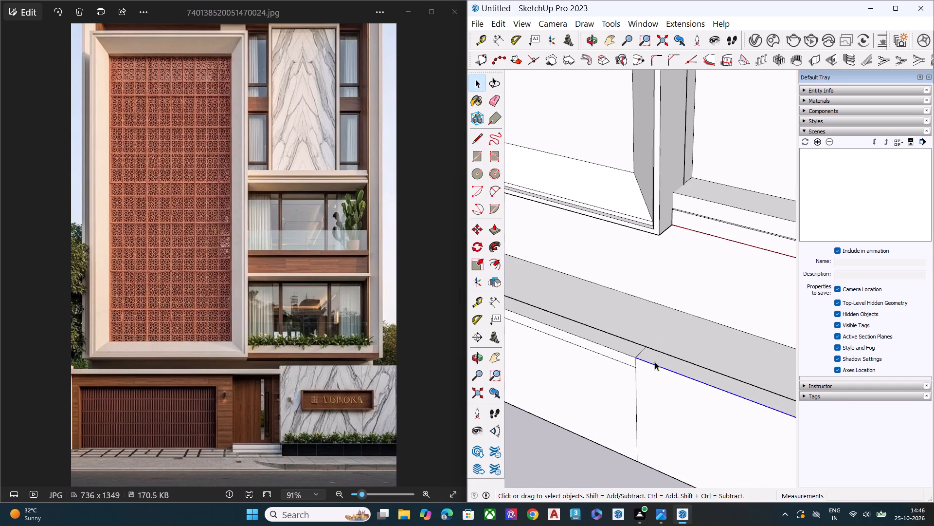
click(658, 359)
key(p)
click(658, 359)
click(657, 352)
key(space)
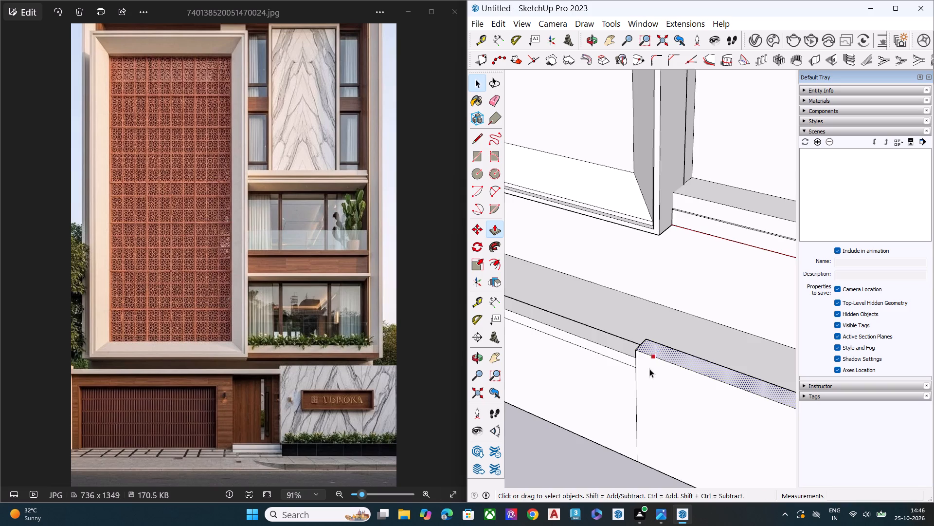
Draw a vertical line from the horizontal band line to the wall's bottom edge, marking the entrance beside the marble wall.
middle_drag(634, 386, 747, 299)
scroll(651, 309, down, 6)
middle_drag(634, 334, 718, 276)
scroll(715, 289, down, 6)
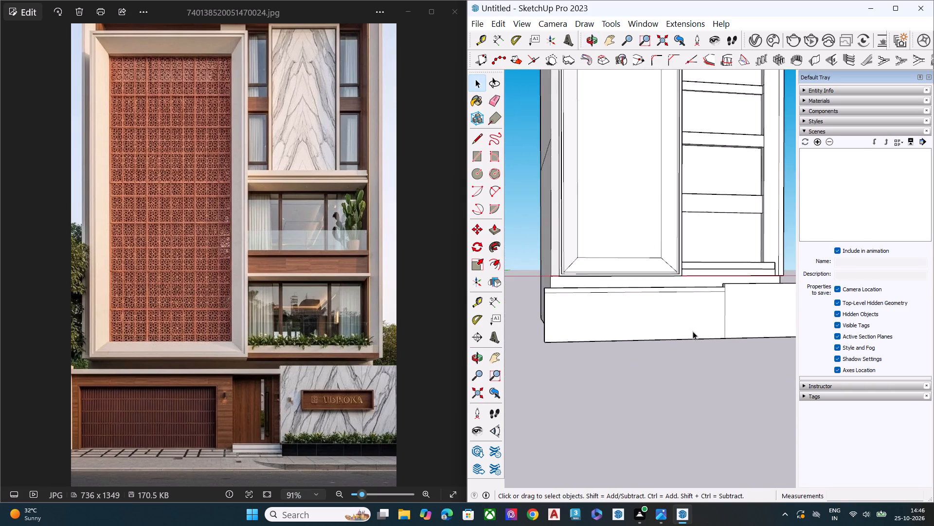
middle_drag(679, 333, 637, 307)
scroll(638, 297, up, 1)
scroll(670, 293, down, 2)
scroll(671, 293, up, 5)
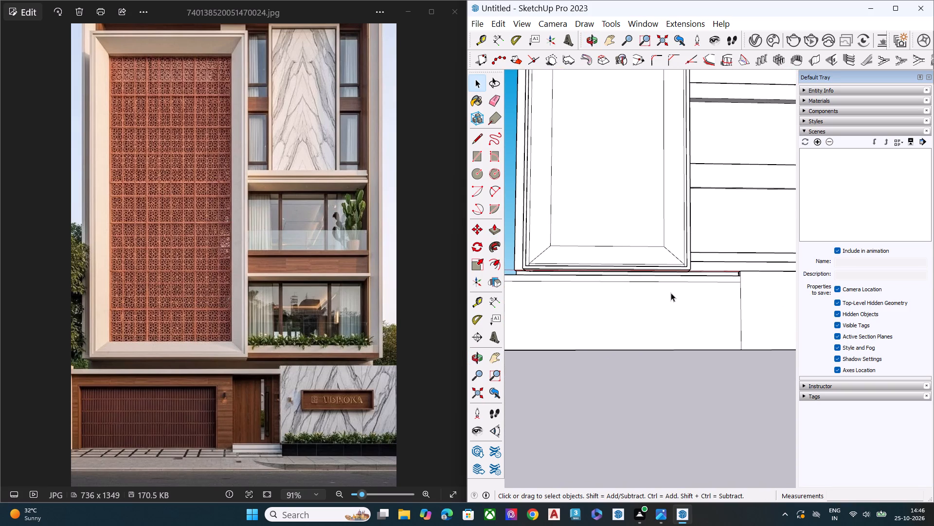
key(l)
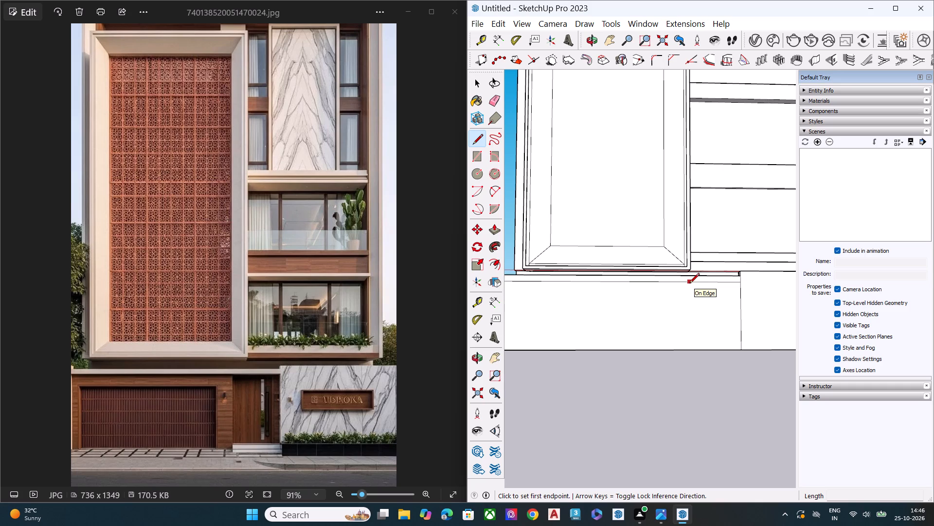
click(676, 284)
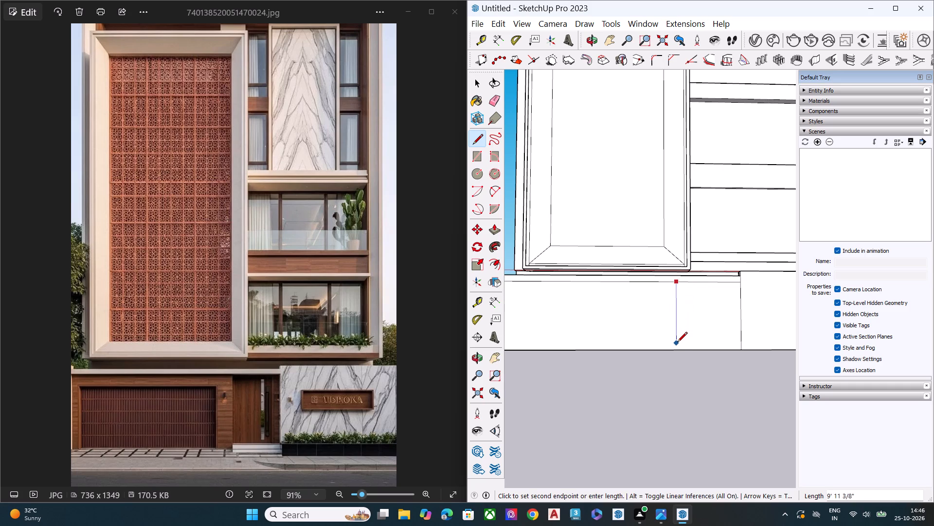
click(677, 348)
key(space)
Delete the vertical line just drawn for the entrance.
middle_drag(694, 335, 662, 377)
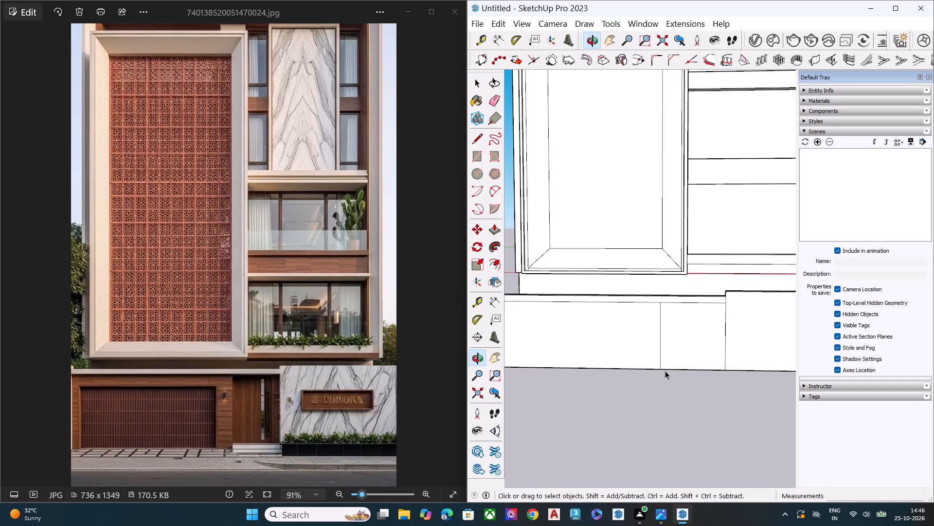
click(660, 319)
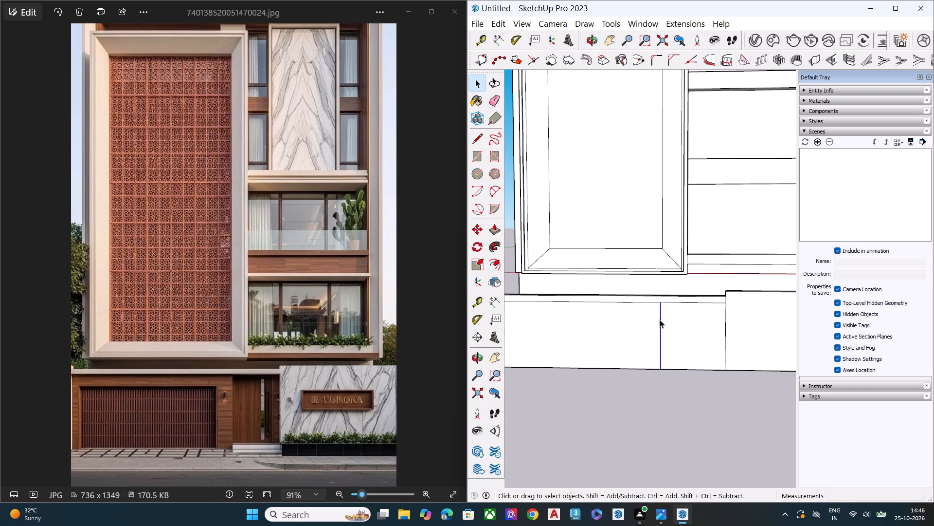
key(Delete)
Redraw the entrance's vertical line slightly closer to the marble wall, from the horizontal band line to the bottom edge.
key(l)
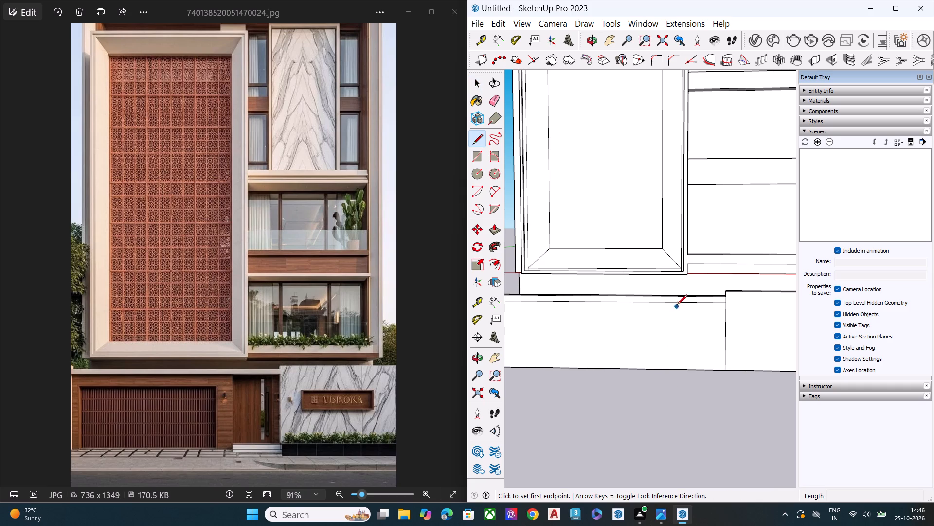
middle_drag(682, 306, 695, 284)
drag(679, 294, 679, 325)
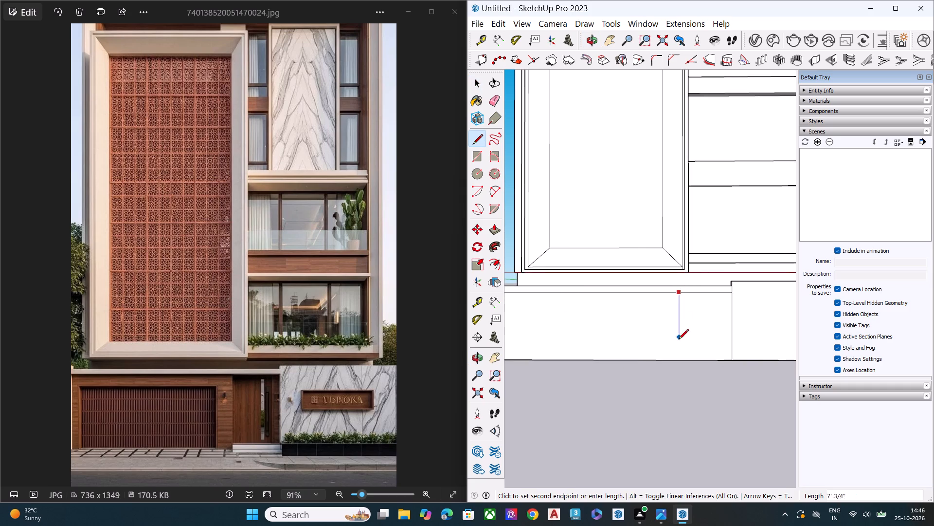
click(677, 360)
key(space)
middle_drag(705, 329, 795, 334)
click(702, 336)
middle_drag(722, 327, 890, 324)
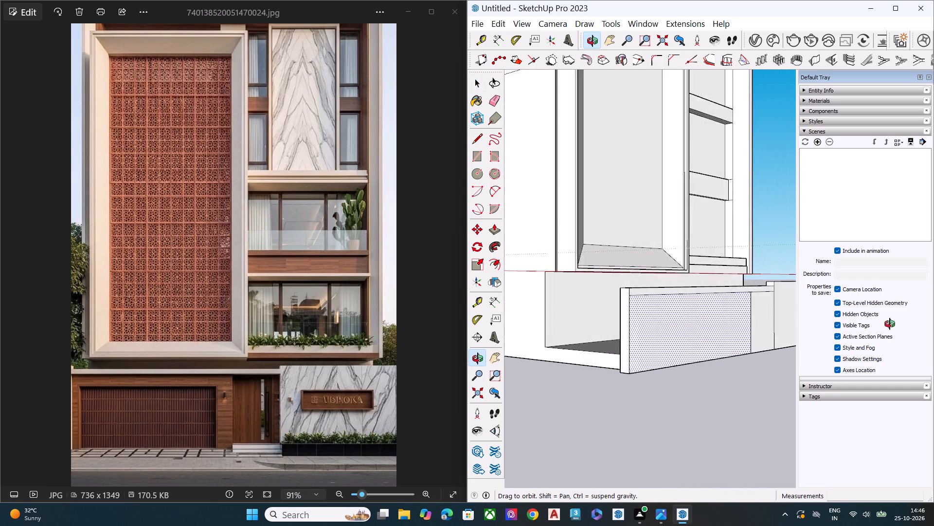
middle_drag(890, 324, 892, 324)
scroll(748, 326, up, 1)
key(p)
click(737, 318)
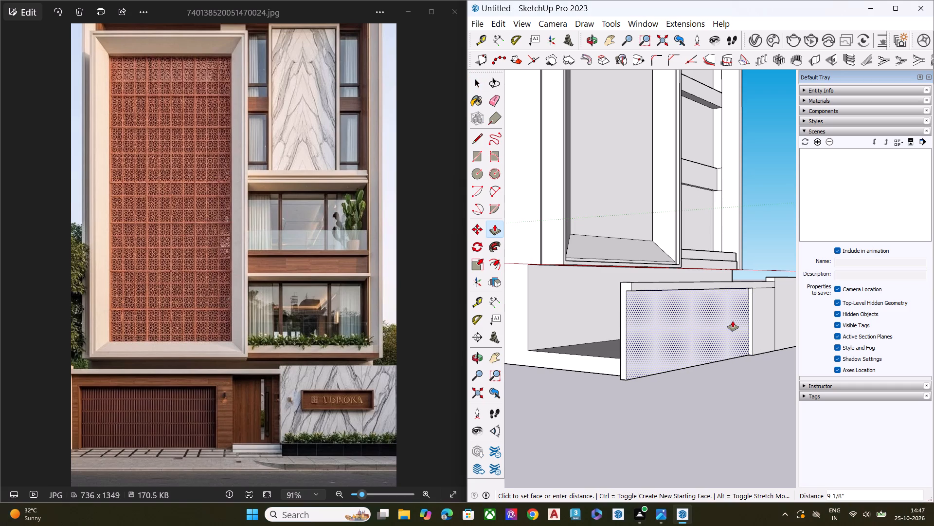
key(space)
Push/Pull the narrow entrance panel beside the marble wall inward about 1' 8 5/16".
click(771, 310)
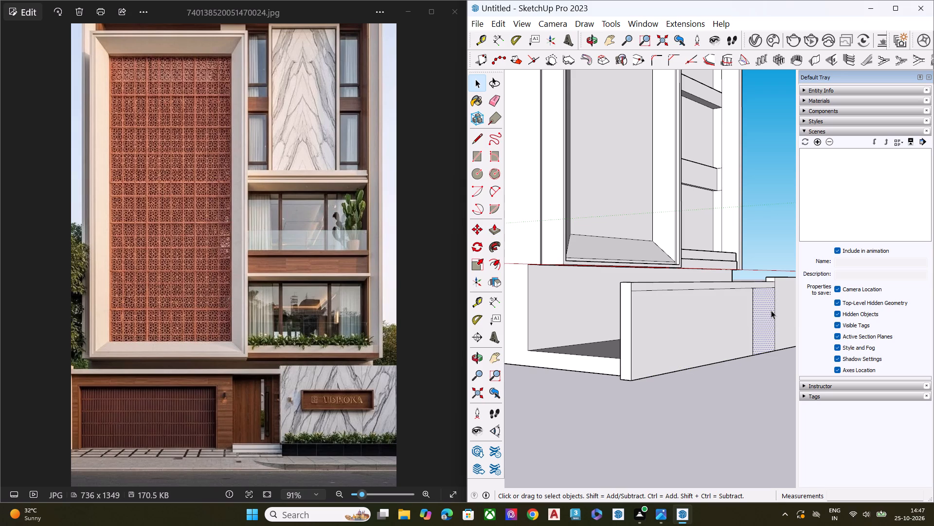
key(p)
click(770, 299)
click(760, 329)
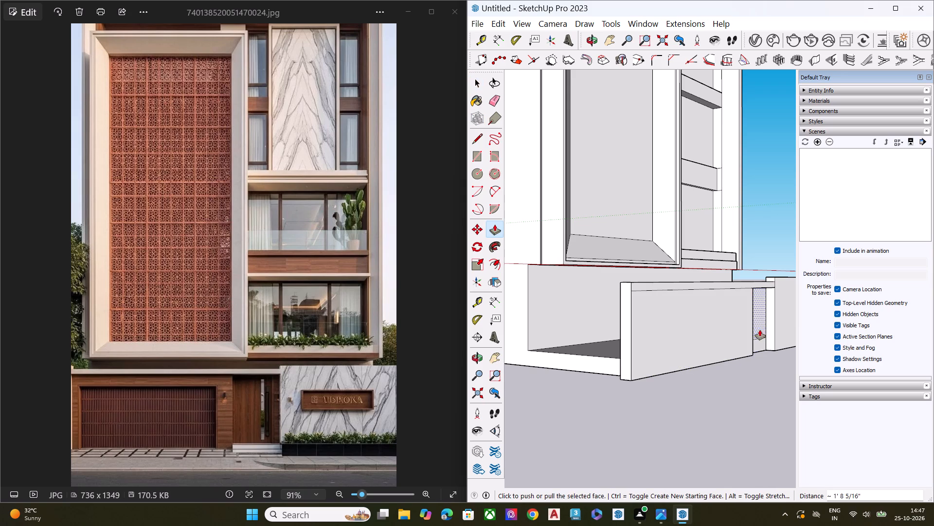
key(space)
Delete the recessed entrance panel's upper face to open the entrance through the boundary wall.
middle_drag(767, 353, 664, 367)
scroll(712, 316, up, 2)
scroll(718, 312, down, 1)
scroll(718, 311, up, 3)
middle_drag(750, 326, 679, 325)
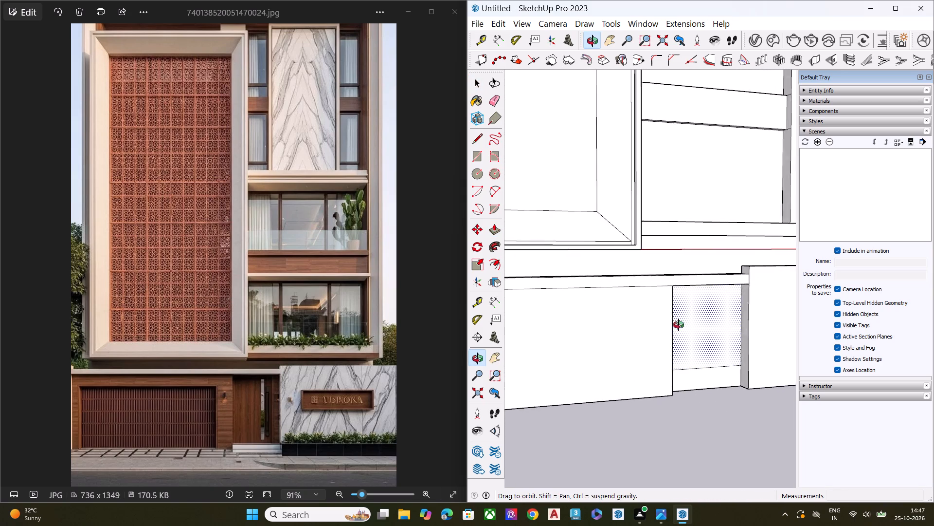
middle_drag(679, 325, 659, 324)
middle_drag(718, 366, 680, 247)
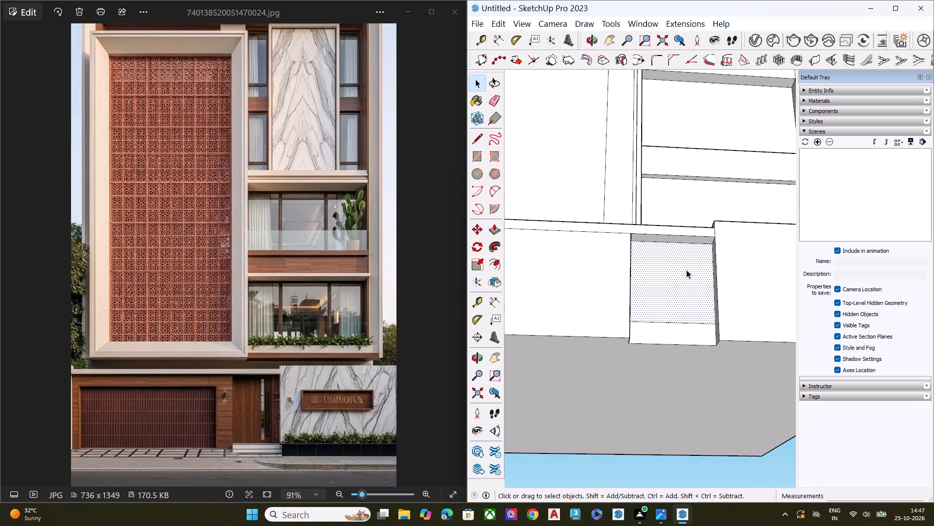
click(686, 270)
key(Delete)
Push/Pull the courtyard floor visible through the entrance opening down about 1' 8 9/16".
middle_drag(684, 285, 684, 339)
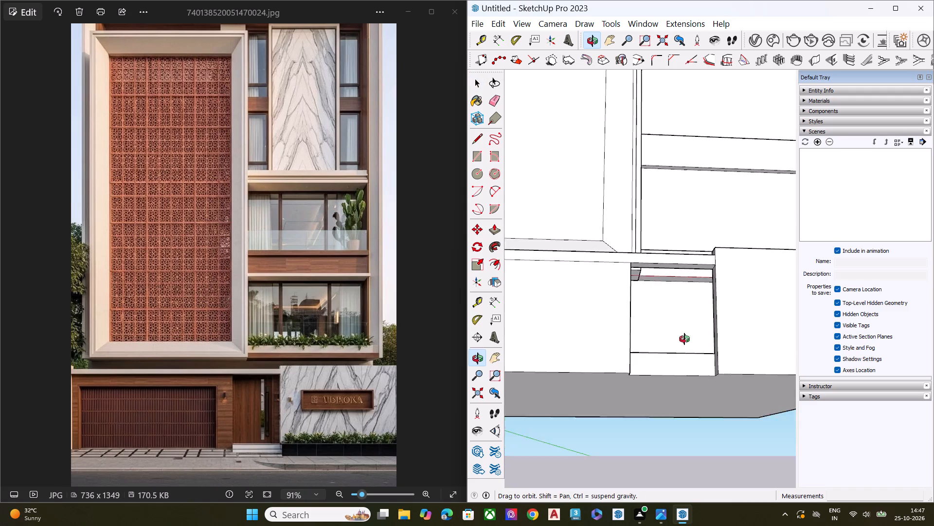
middle_drag(684, 339, 675, 418)
scroll(670, 391, down, 3)
middle_drag(662, 408, 595, 453)
scroll(603, 437, up, 6)
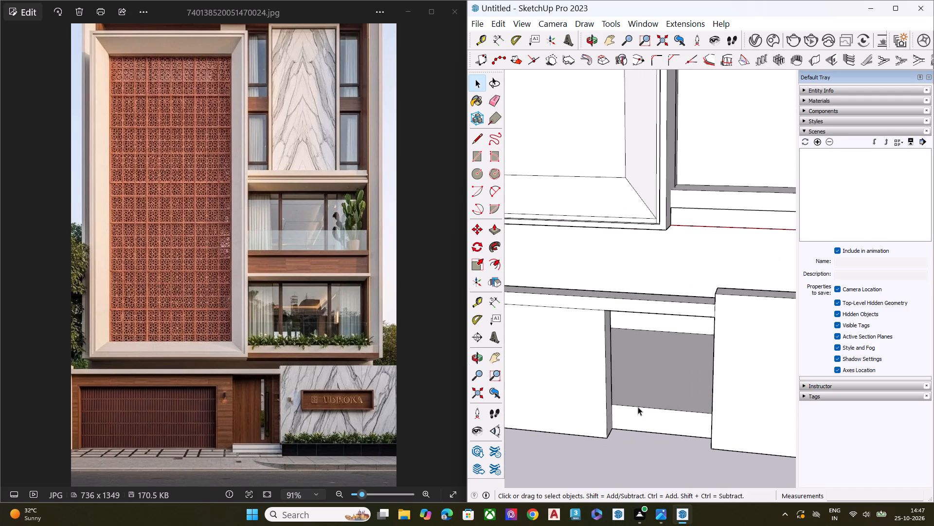
click(654, 387)
middle_drag(652, 390, 645, 426)
key(p)
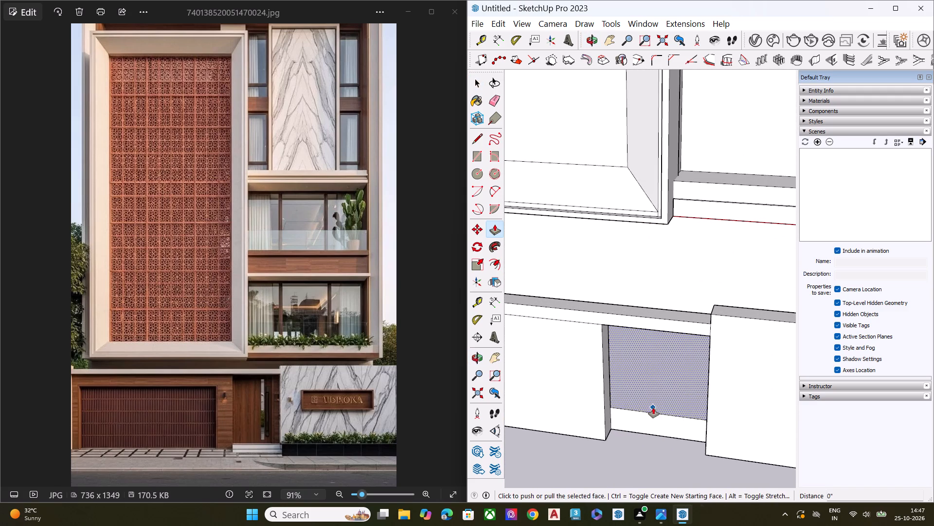
click(653, 408)
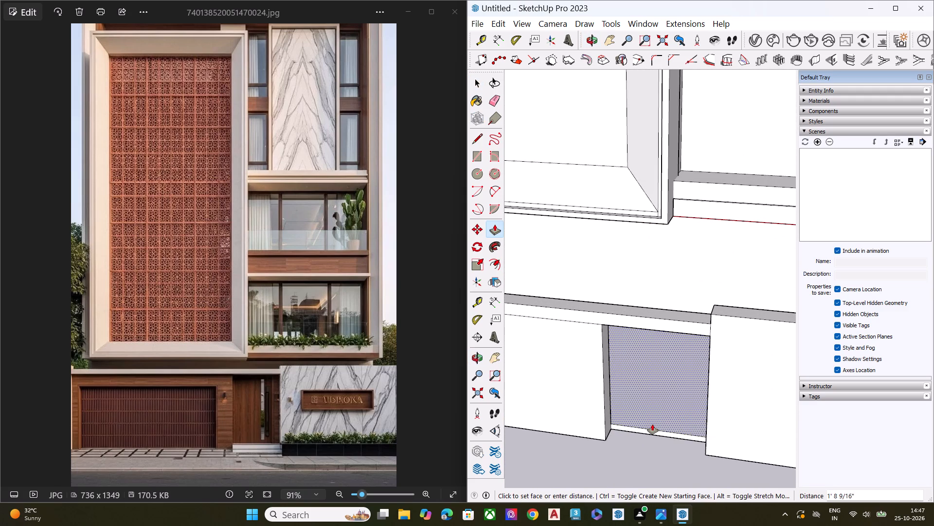
click(652, 424)
key(space)
click(641, 455)
Examine the boundary wall and entrance opening against the garage and door area in the reference photo.
scroll(666, 364, down, 5)
middle_drag(630, 398, 694, 327)
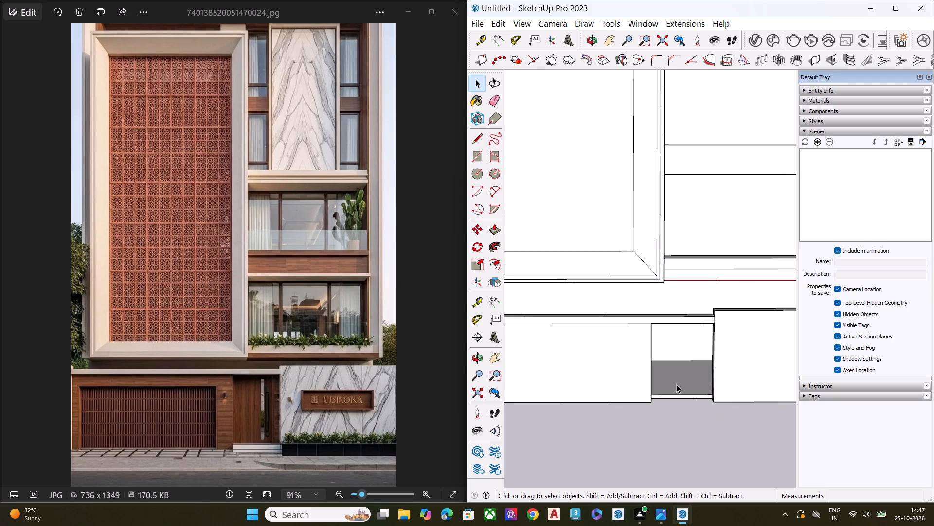
scroll(676, 384, up, 2)
scroll(686, 370, down, 2)
scroll(696, 367, up, 1)
scroll(700, 367, down, 4)
middle_drag(628, 352, 665, 285)
middle_drag(639, 352, 683, 334)
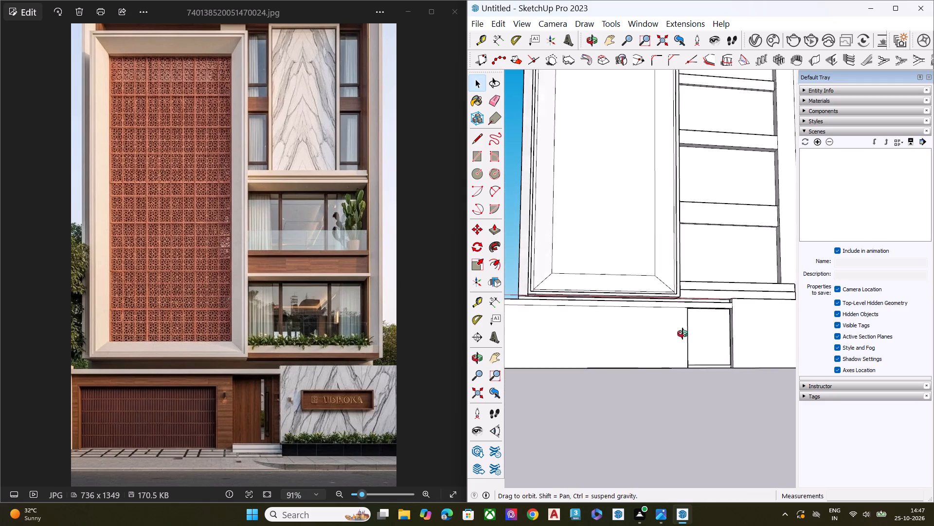
middle_drag(683, 334, 803, 311)
scroll(219, 445, up, 2)
scroll(196, 449, down, 1)
scroll(193, 450, up, 10)
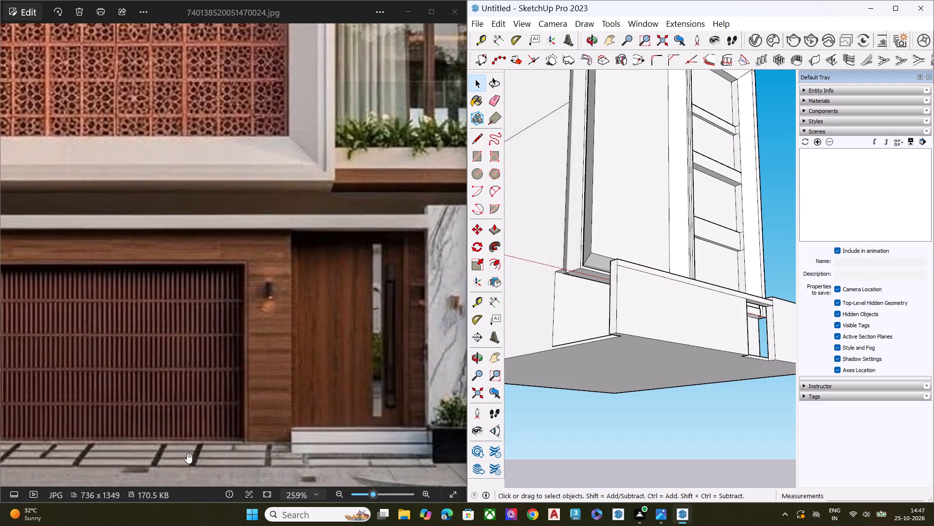
scroll(583, 336, down, 6)
middle_drag(628, 326, 697, 412)
scroll(697, 376, up, 1)
scroll(690, 354, down, 1)
scroll(686, 346, up, 1)
scroll(686, 345, down, 1)
scroll(686, 345, up, 5)
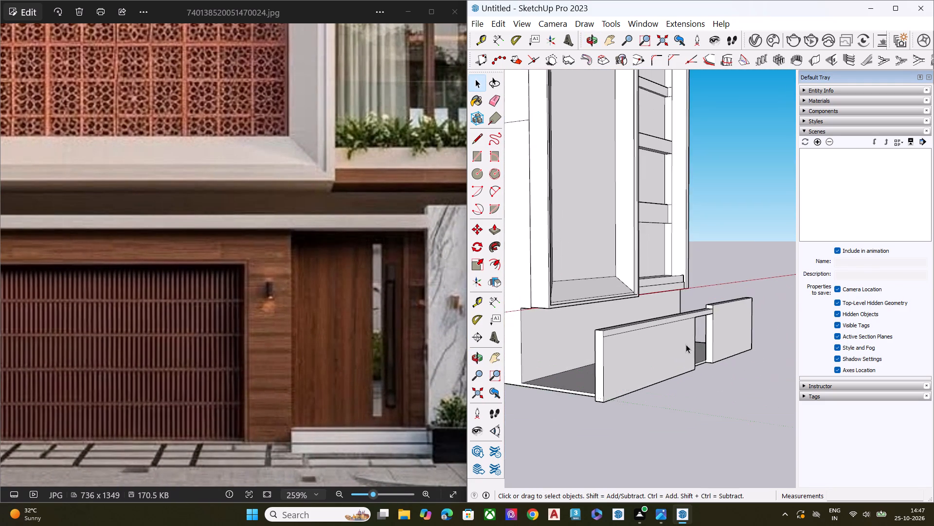
Push/Pull the horizontal band along the top of the garage wall outward about 8 15/16".
middle_drag(656, 341, 681, 397)
scroll(681, 397, up, 1)
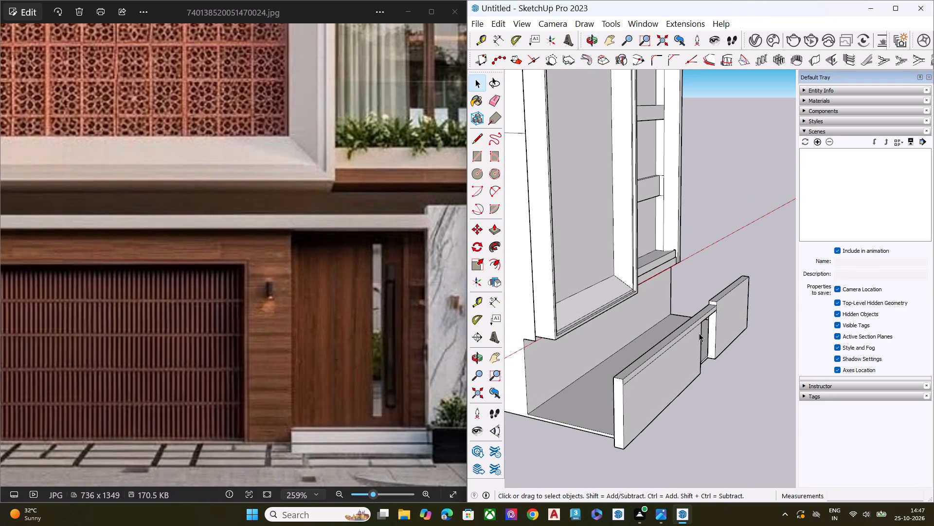
scroll(663, 339, up, 3)
scroll(658, 342, down, 2)
scroll(657, 342, up, 5)
click(647, 375)
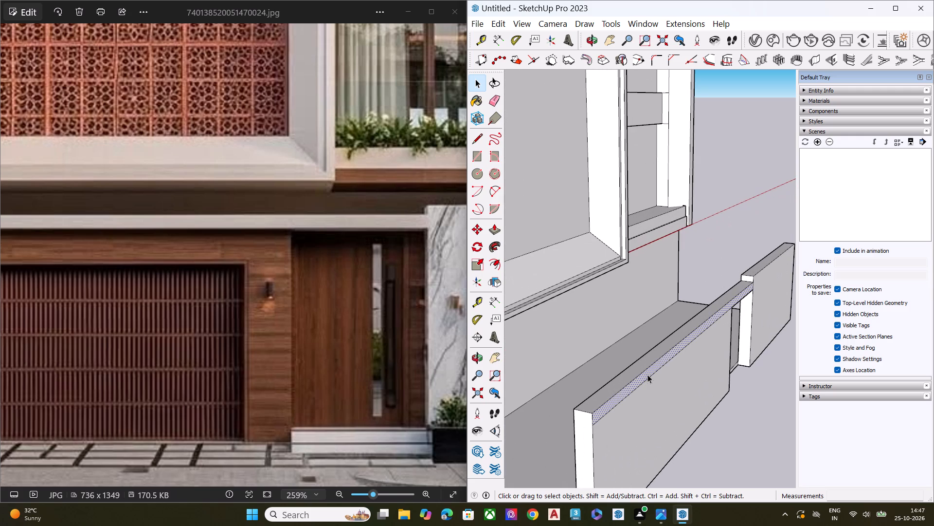
key(p)
click(647, 375)
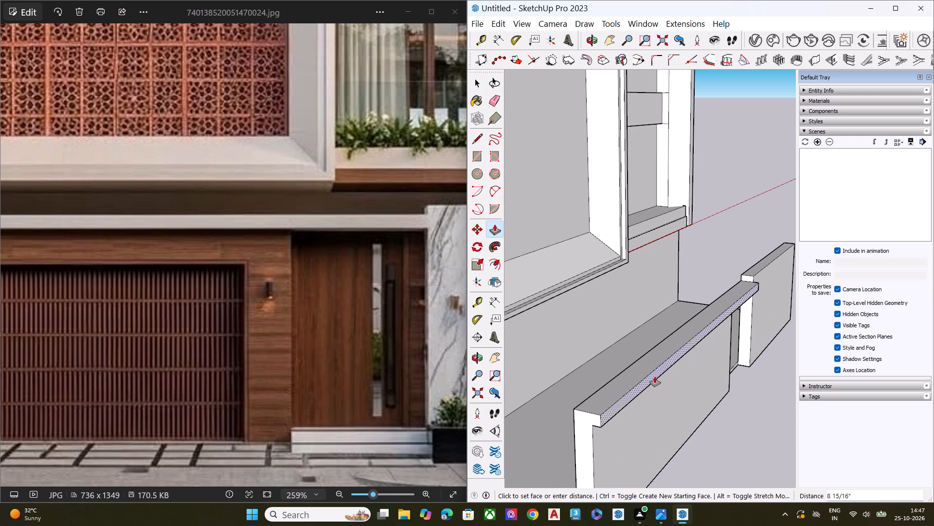
click(655, 376)
key(space)
Compare the projecting top band and overall facade proportions with the reference photo.
middle_drag(688, 400, 632, 301)
scroll(631, 301, up, 2)
scroll(720, 312, down, 8)
middle_drag(719, 392, 615, 410)
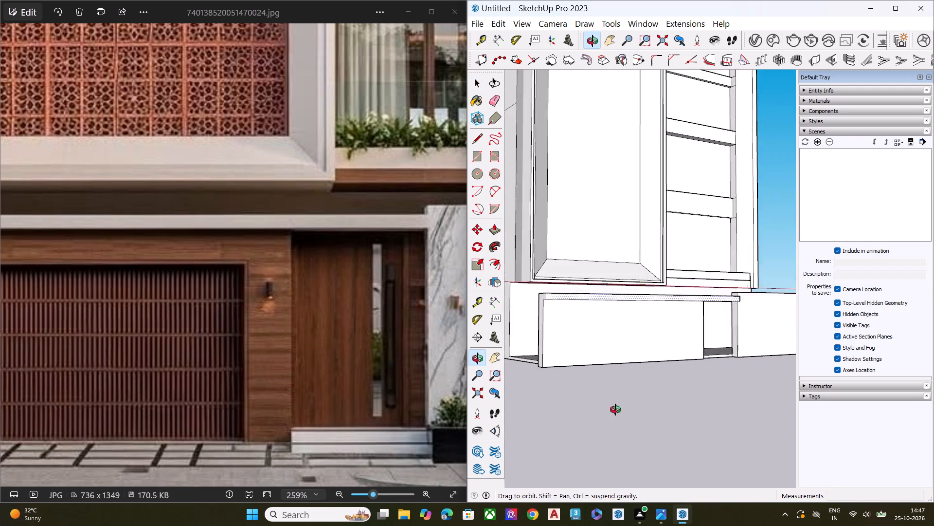
middle_drag(615, 410, 602, 411)
scroll(290, 429, down, 2)
scroll(291, 428, up, 1)
scroll(292, 428, down, 6)
scroll(375, 418, down, 5)
scroll(123, 420, up, 6)
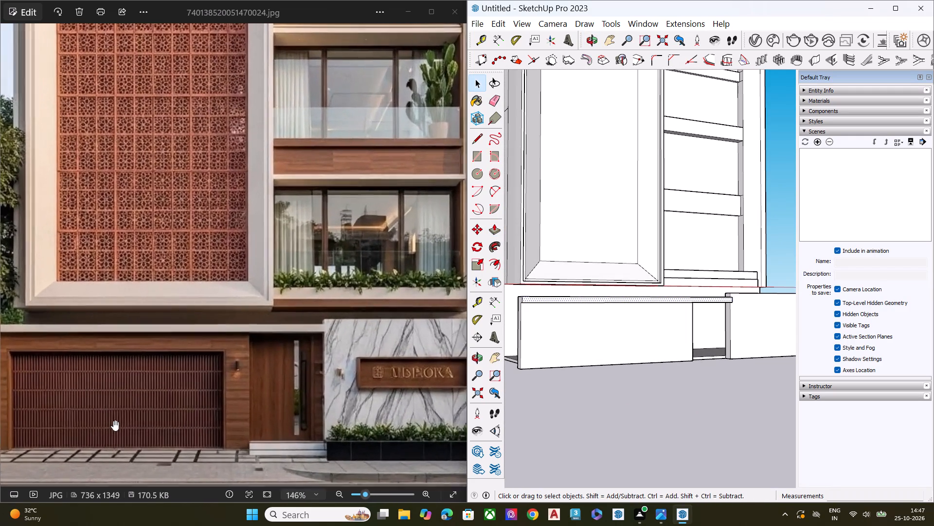
middle_drag(578, 387, 457, 379)
scroll(452, 352, up, 4)
scroll(673, 346, down, 7)
middle_drag(683, 409, 593, 414)
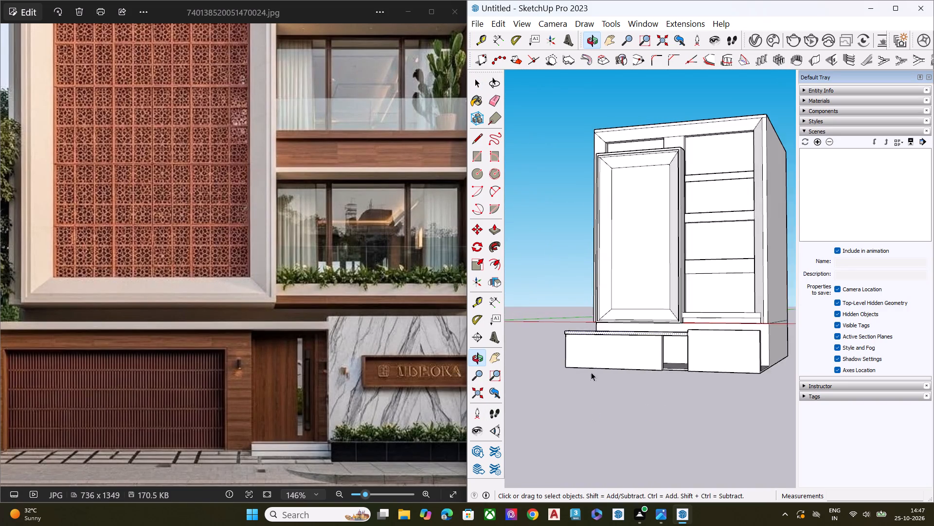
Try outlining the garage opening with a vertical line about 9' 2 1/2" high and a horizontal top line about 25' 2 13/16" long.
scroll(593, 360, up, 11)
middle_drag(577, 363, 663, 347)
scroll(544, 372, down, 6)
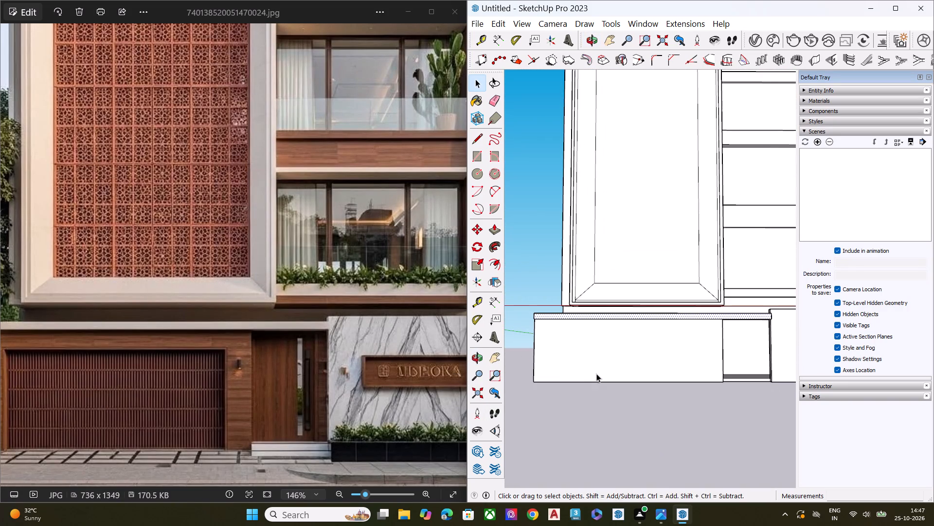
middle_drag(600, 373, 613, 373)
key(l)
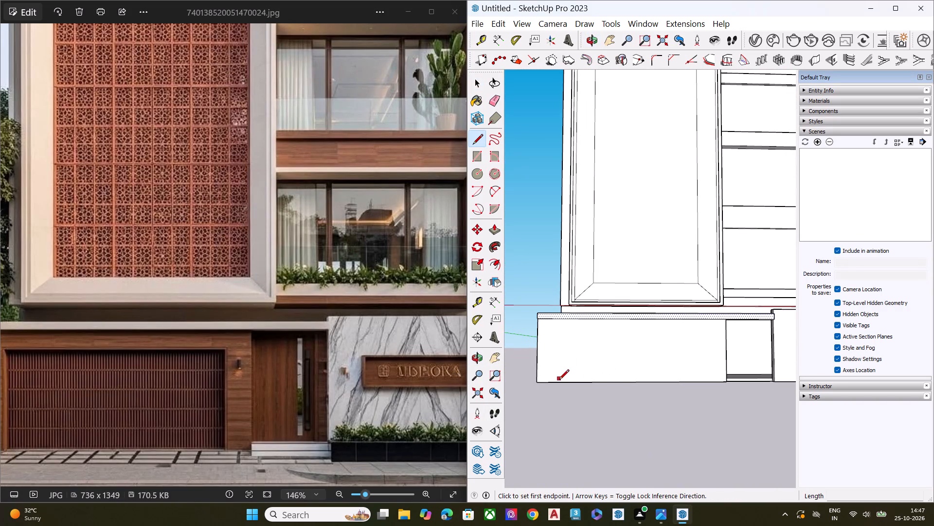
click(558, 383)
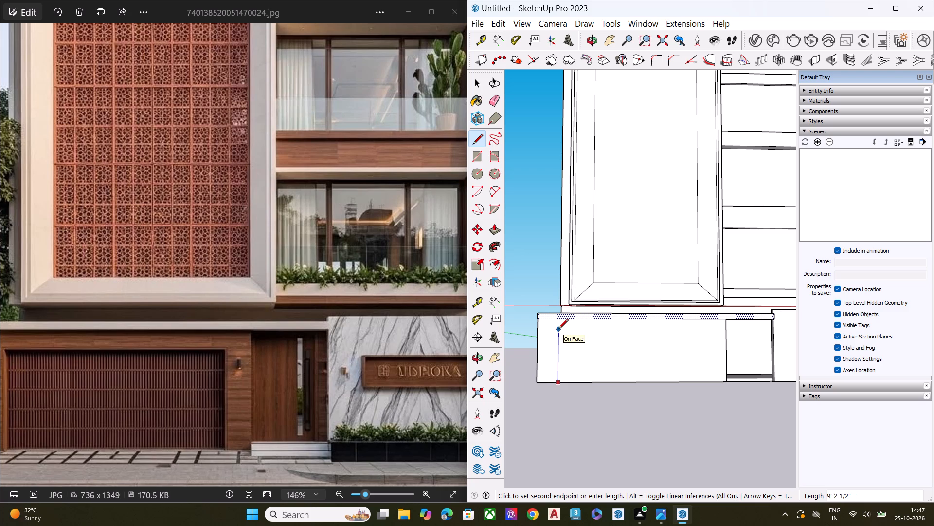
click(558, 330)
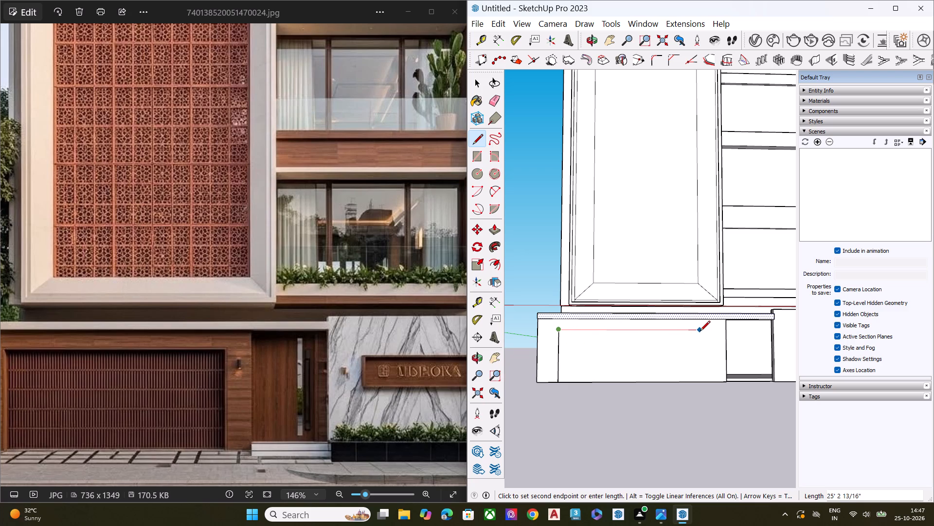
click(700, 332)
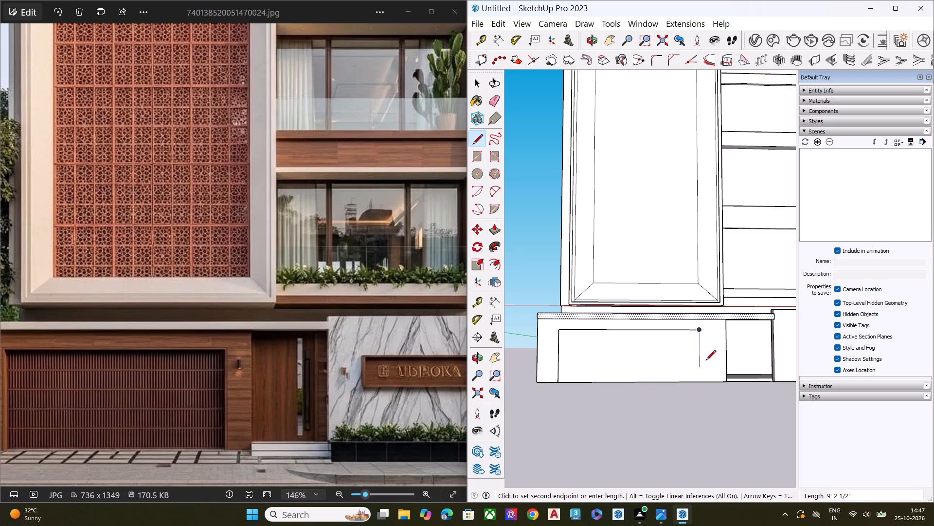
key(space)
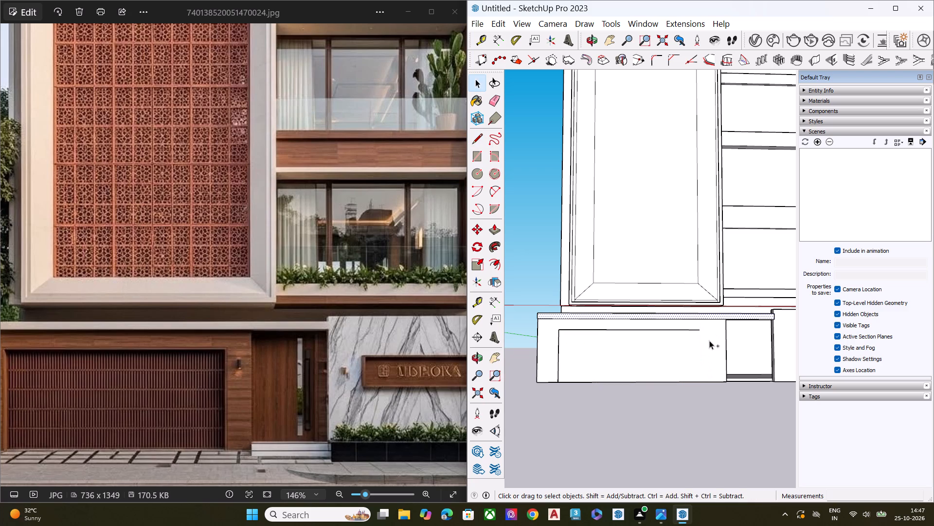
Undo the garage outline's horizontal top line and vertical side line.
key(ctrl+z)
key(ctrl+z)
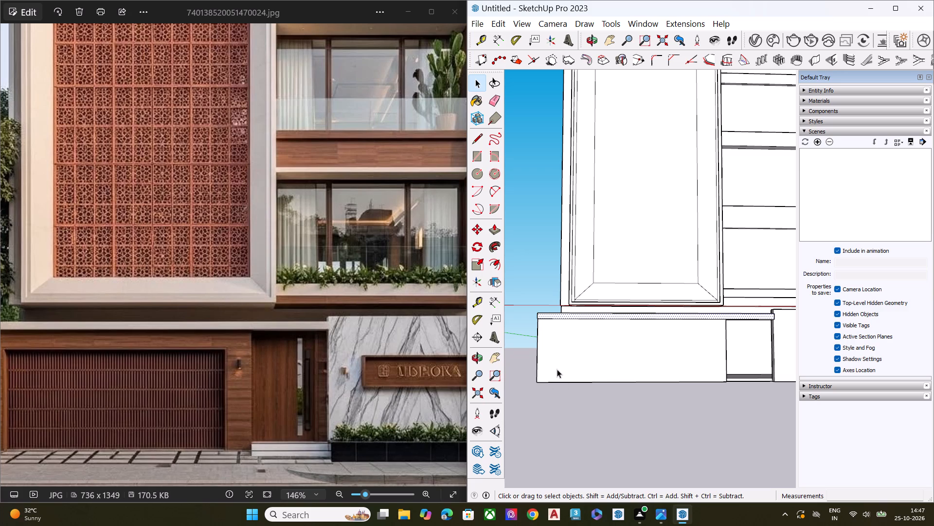
Outline the garage opening on the boundary wall with two vertical lines about 9' 4 3/8" high joined by a horizontal top line.
key(l)
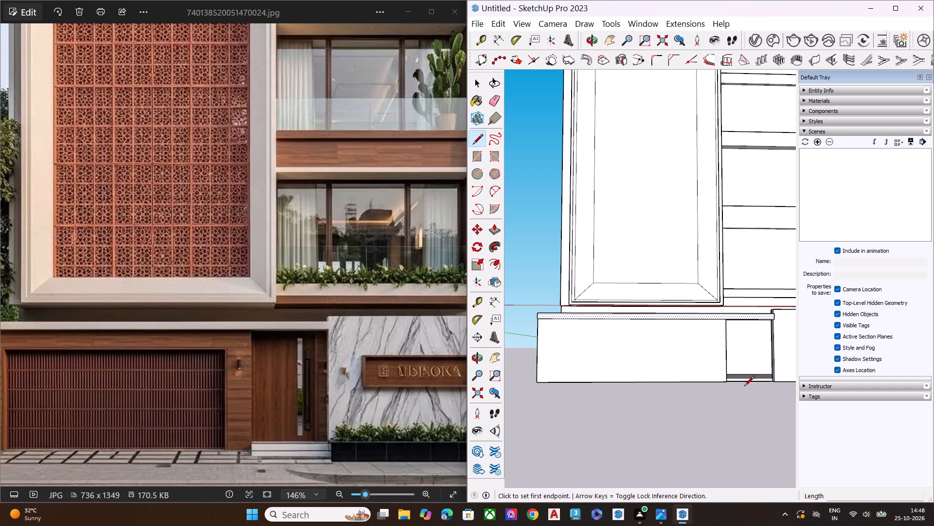
click(704, 384)
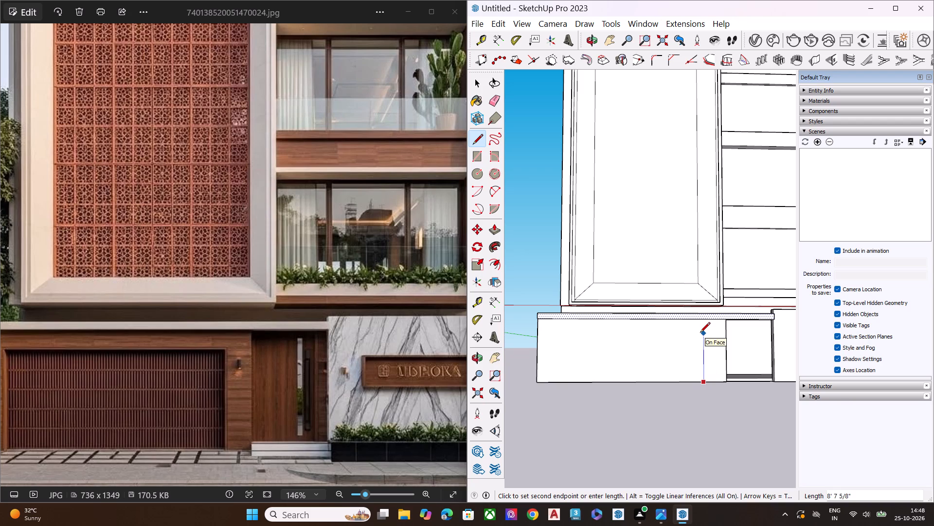
middle_drag(700, 331, 705, 282)
scroll(705, 290, up, 9)
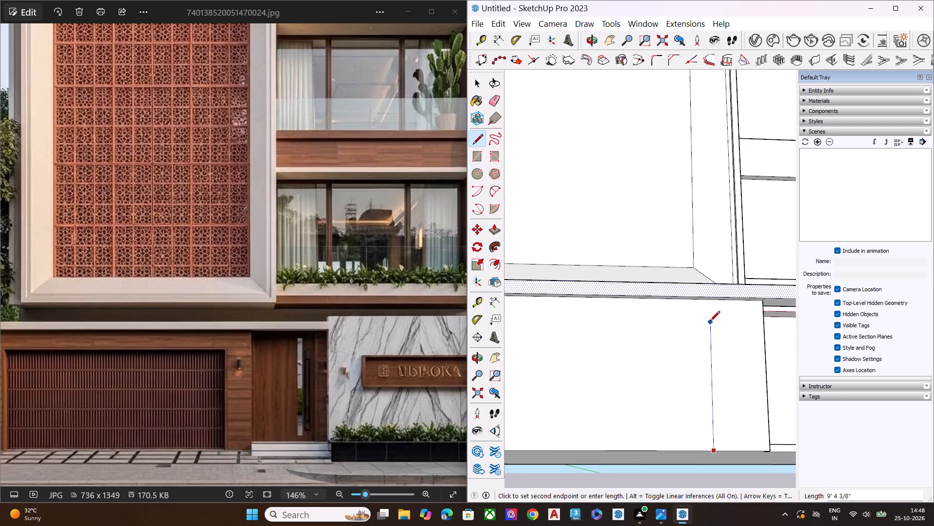
click(710, 322)
scroll(690, 319, down, 7)
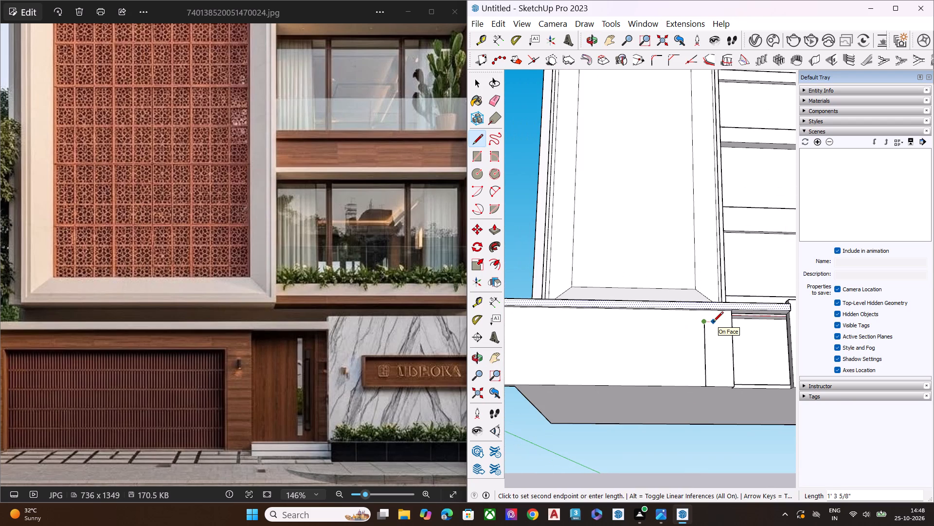
scroll(622, 322, down, 5)
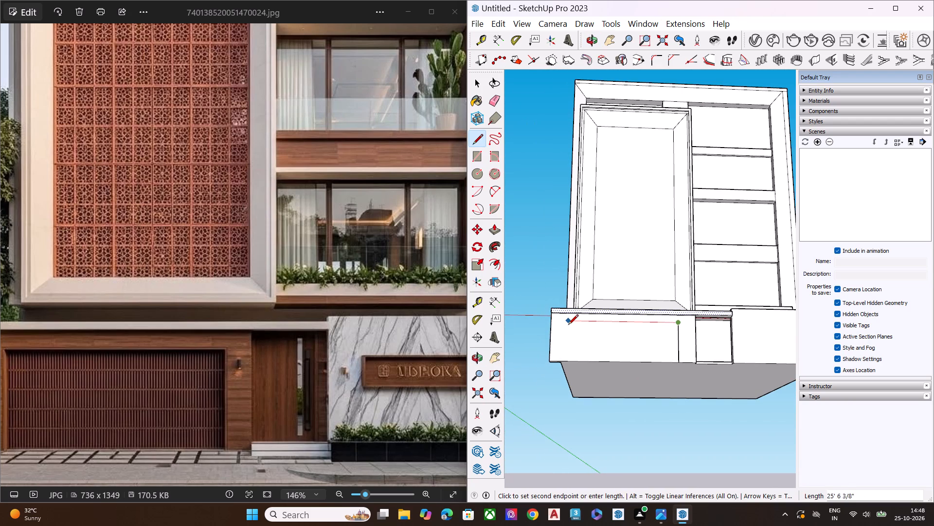
drag(563, 326, 563, 334)
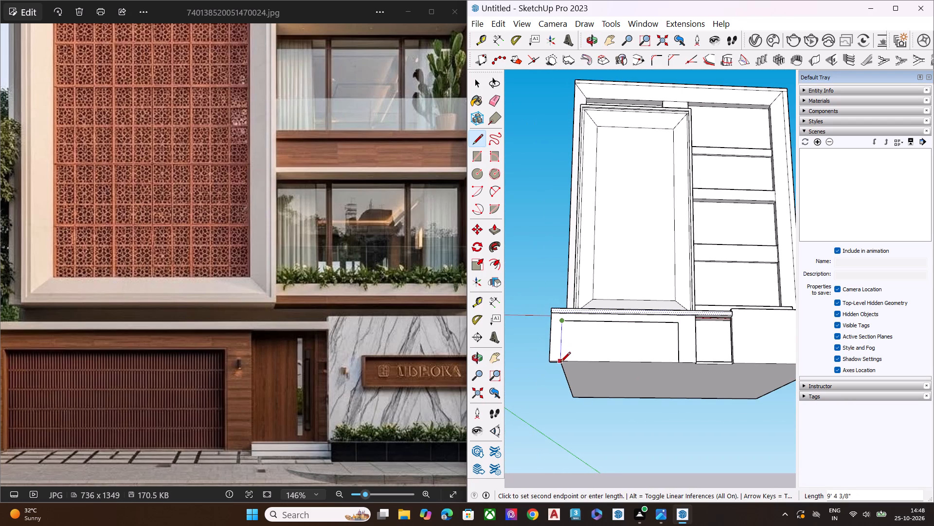
click(560, 363)
key(space)
Push/Pull the outlined garage door panel inward to recess it within the boundary wall.
middle_drag(616, 345, 794, 468)
scroll(686, 384, up, 4)
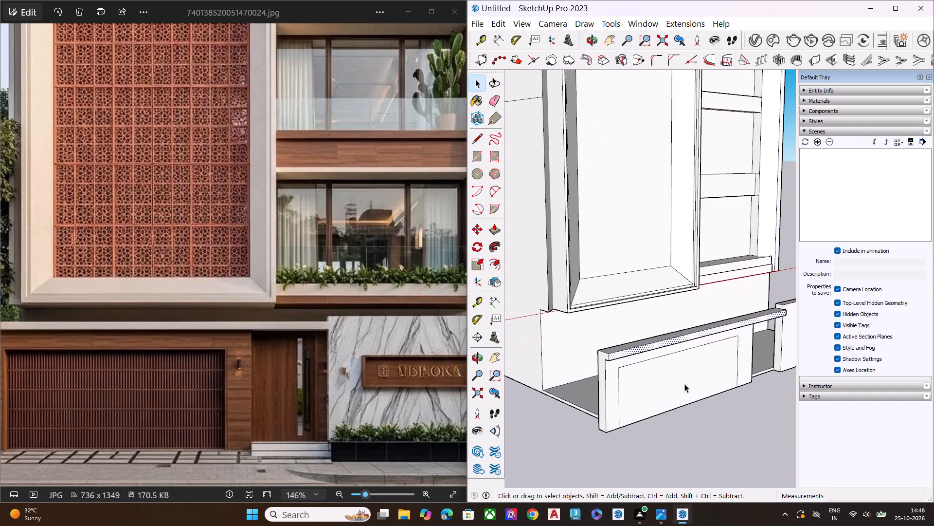
scroll(687, 383, up, 1)
middle_drag(687, 383, 760, 374)
click(735, 376)
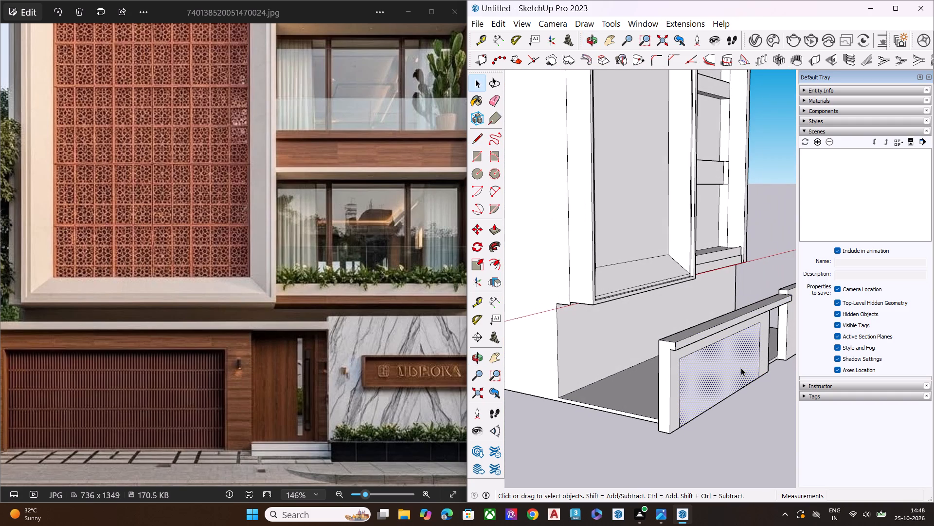
key(p)
click(742, 366)
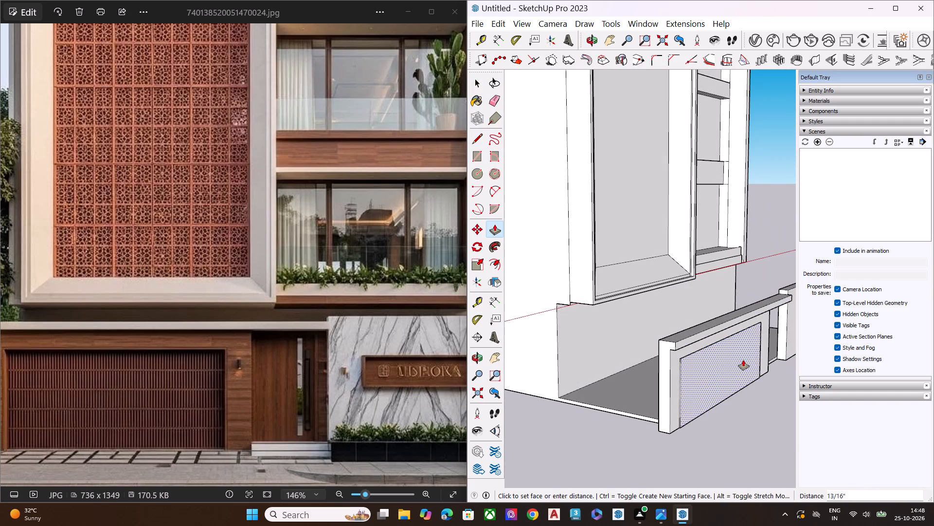
click(737, 361)
key(space)
click(745, 419)
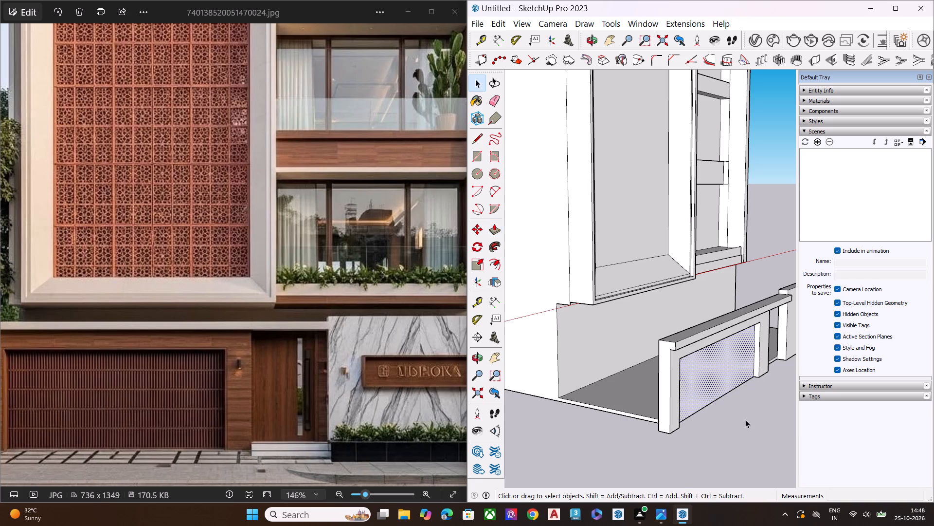
Push/Pull the wall face framing the garage door slightly outward beneath the projecting top band.
middle_drag(746, 382, 765, 299)
scroll(765, 299, up, 8)
click(772, 325)
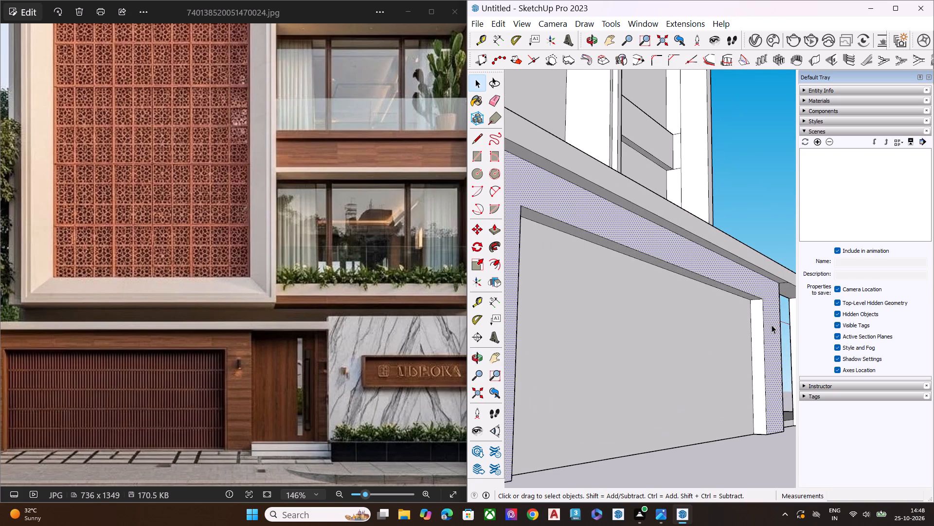
key(p)
click(775, 325)
click(778, 324)
key(space)
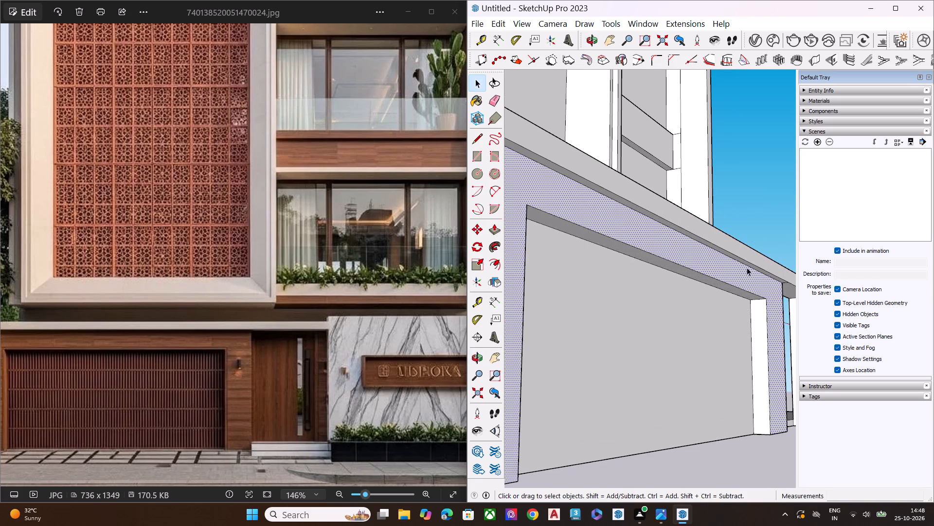
click(744, 212)
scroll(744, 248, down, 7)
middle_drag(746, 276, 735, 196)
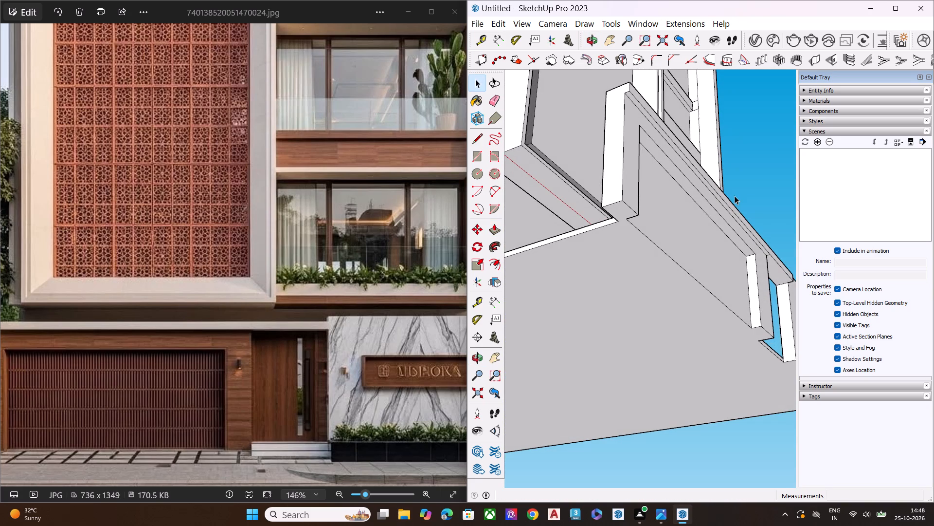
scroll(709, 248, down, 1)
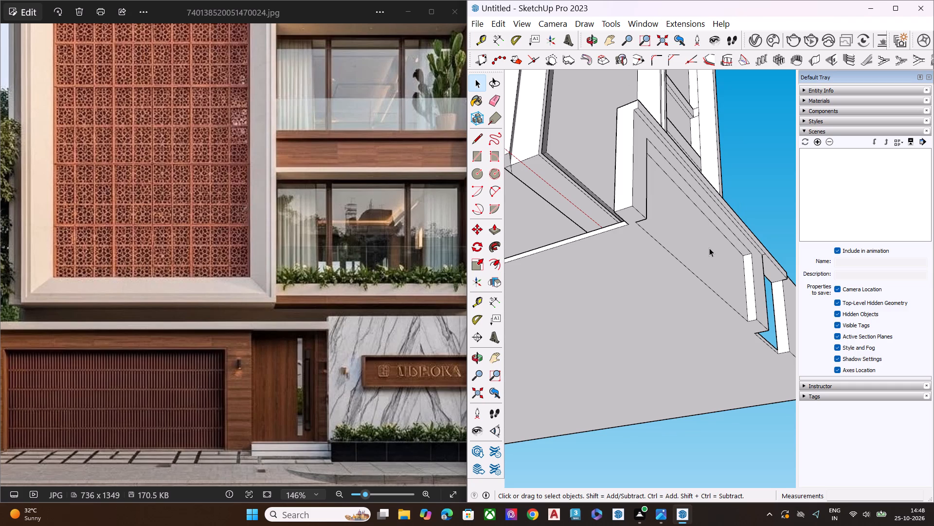
Examine the boundary wall's garage recess, entrance opening and plain wall block, and the whole front facade, against the reference photo.
scroll(664, 271, down, 5)
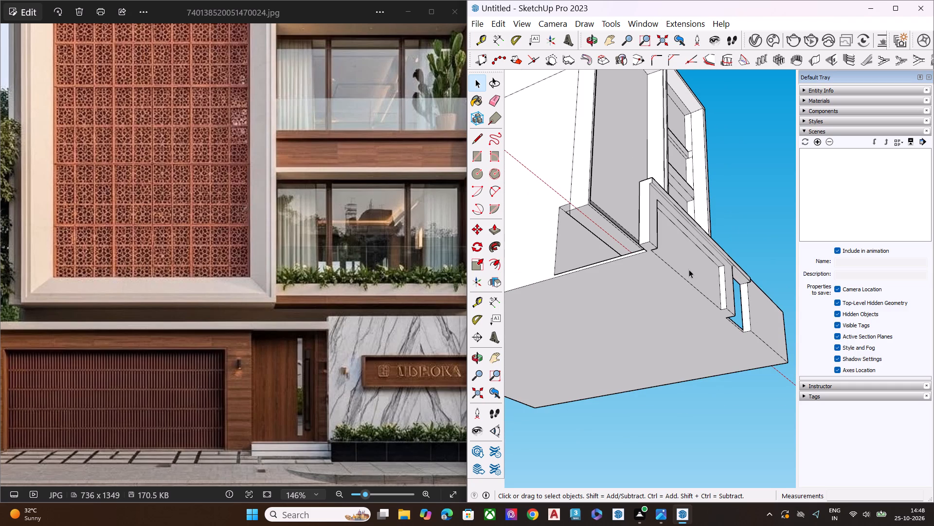
scroll(560, 137, down, 7)
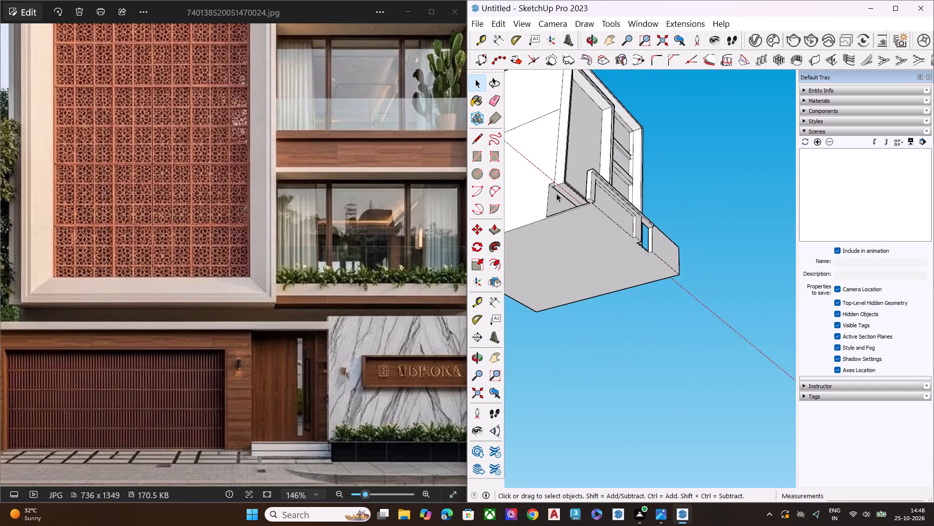
middle_drag(576, 210, 582, 356)
scroll(644, 271, up, 8)
middle_drag(603, 259, 415, 305)
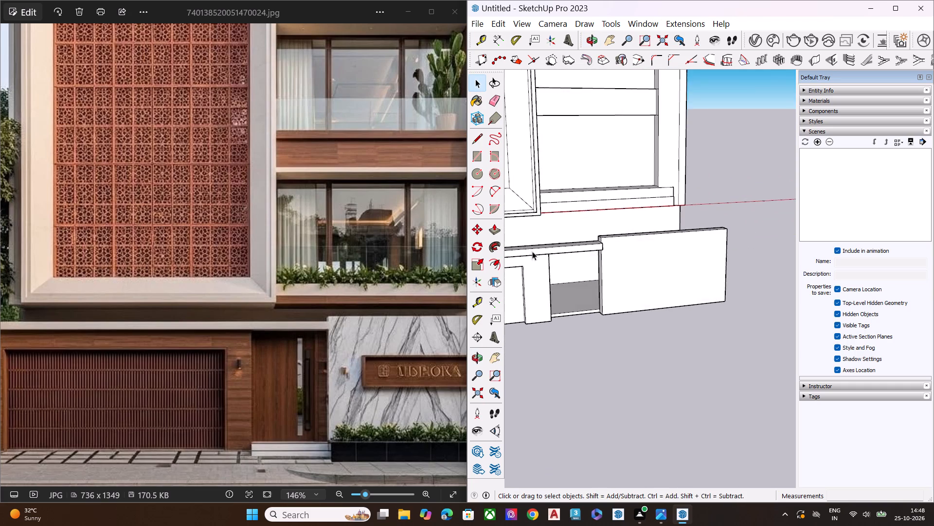
scroll(619, 251, up, 2)
scroll(667, 258, down, 2)
scroll(667, 258, up, 4)
scroll(675, 275, down, 4)
middle_drag(597, 306, 460, 320)
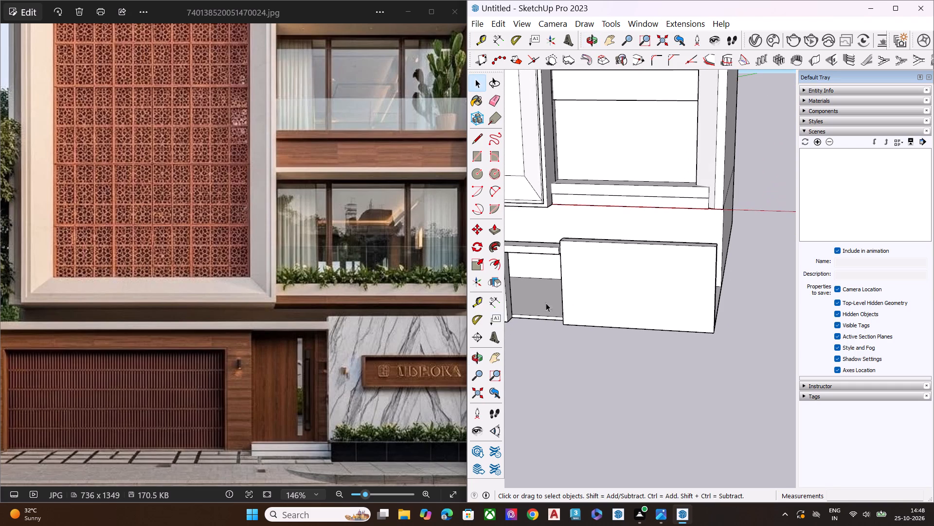
scroll(652, 327, down, 4)
middle_drag(601, 359, 589, 331)
scroll(610, 282, up, 7)
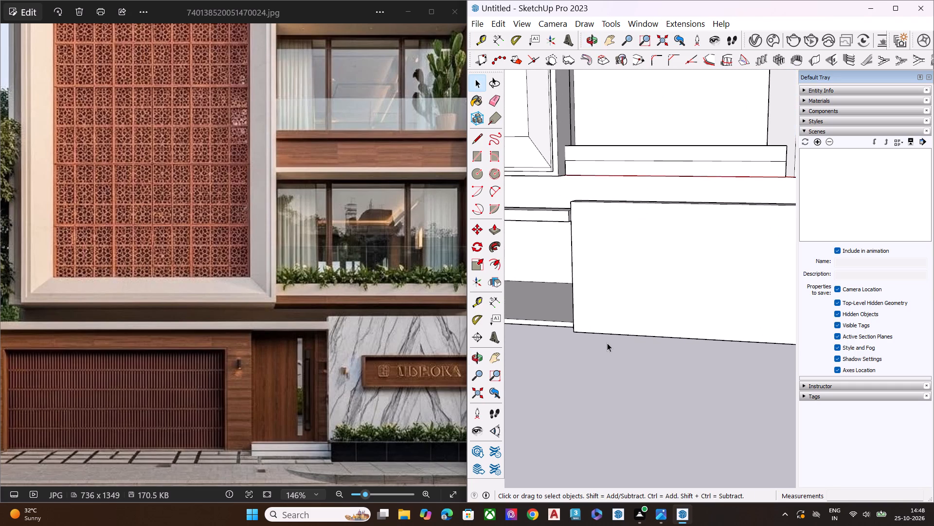
scroll(608, 343, up, 1)
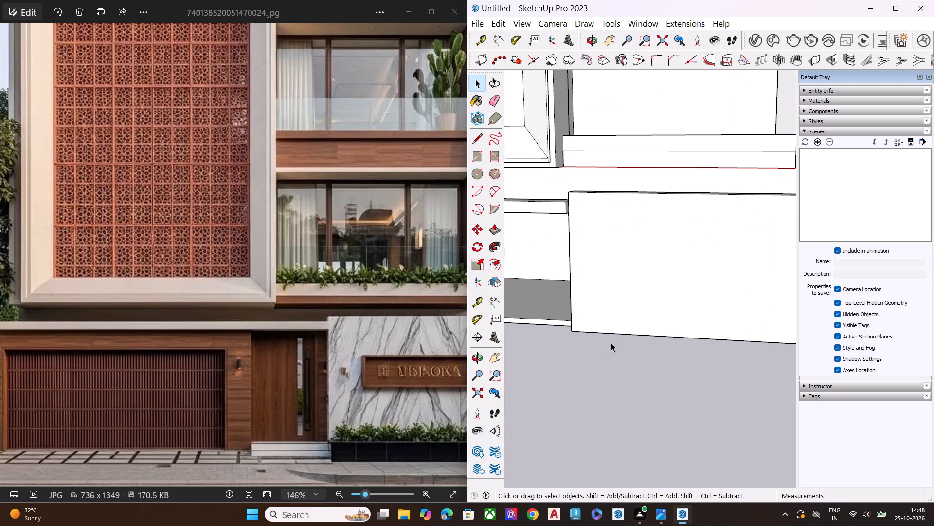
scroll(597, 307, up, 8)
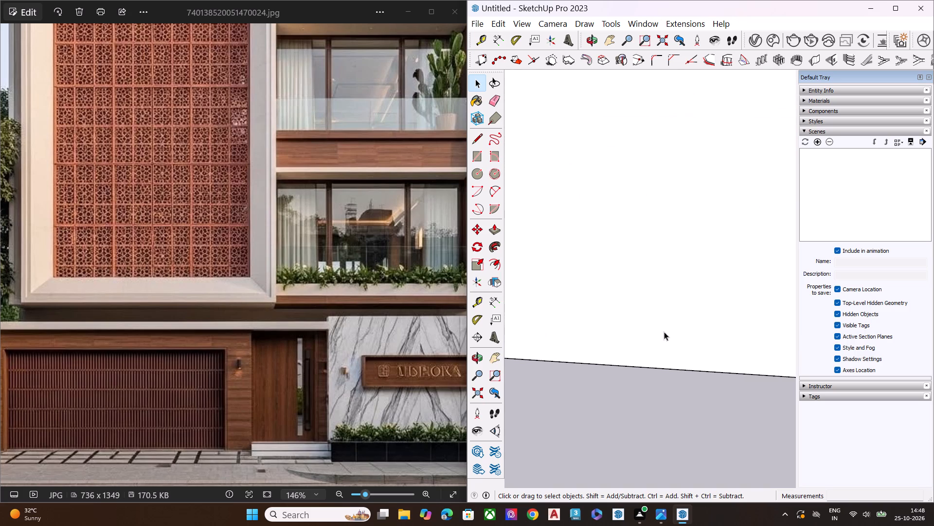
scroll(662, 356, down, 1)
scroll(662, 357, up, 1)
scroll(660, 363, down, 6)
scroll(638, 315, down, 9)
scroll(653, 332, up, 1)
scroll(654, 332, down, 6)
middle_drag(618, 358, 702, 286)
key(space)
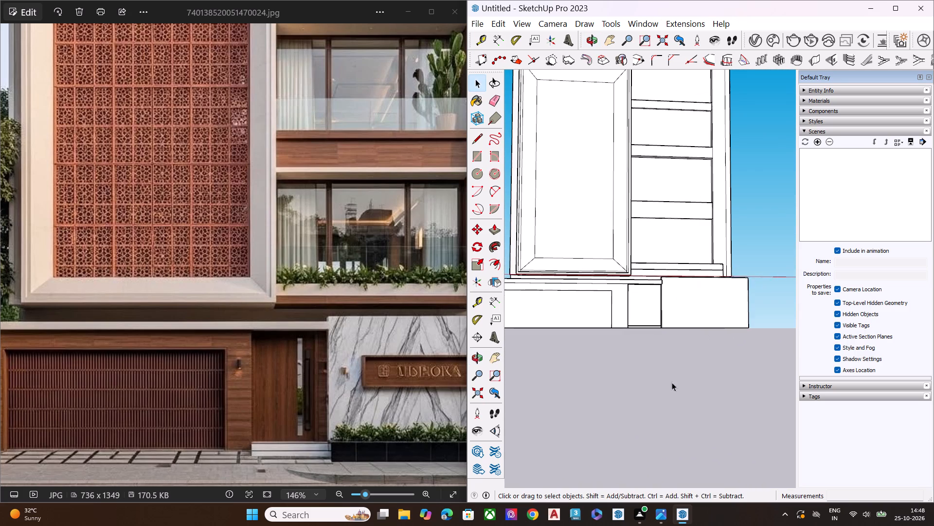
double_click(655, 389)
key(space)
scroll(667, 310, down, 4)
scroll(669, 319, up, 1)
scroll(670, 320, down, 4)
middle_drag(691, 323, 640, 357)
ctrl+scroll(640, 357, up, 1)
Save the model in the Documents folder as 07 ELEVATION G+UPPER FLOORS.
key(ctrl+s)
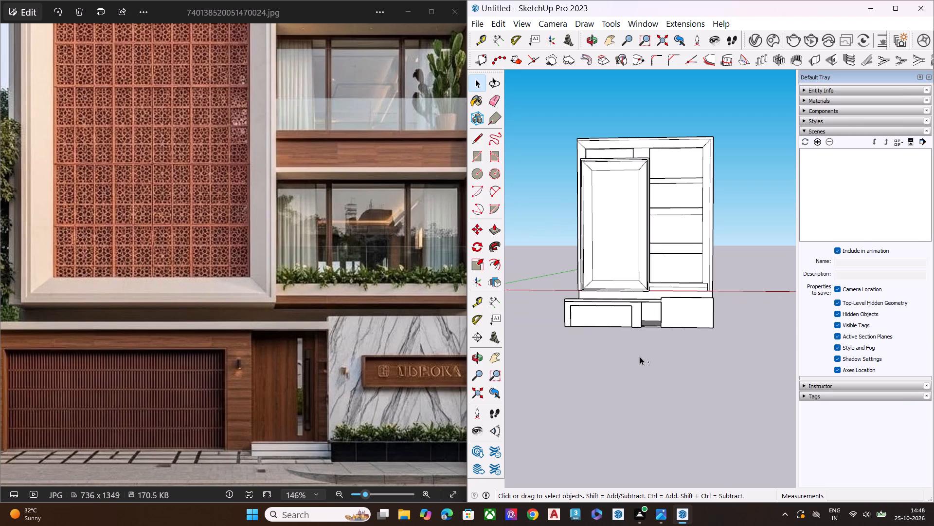
key(BackSpace)
key(BackSpace)
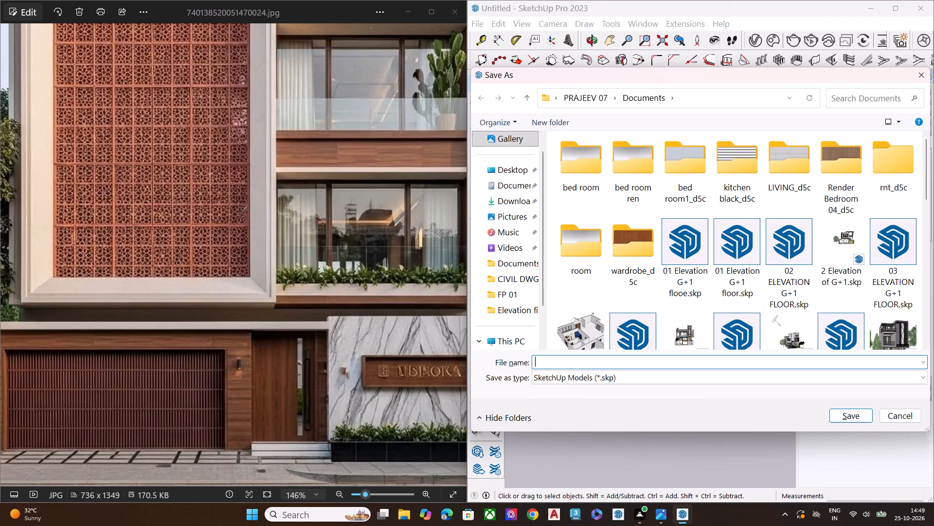
key(0)
text(7n)
key(BackSpace)
key(space)
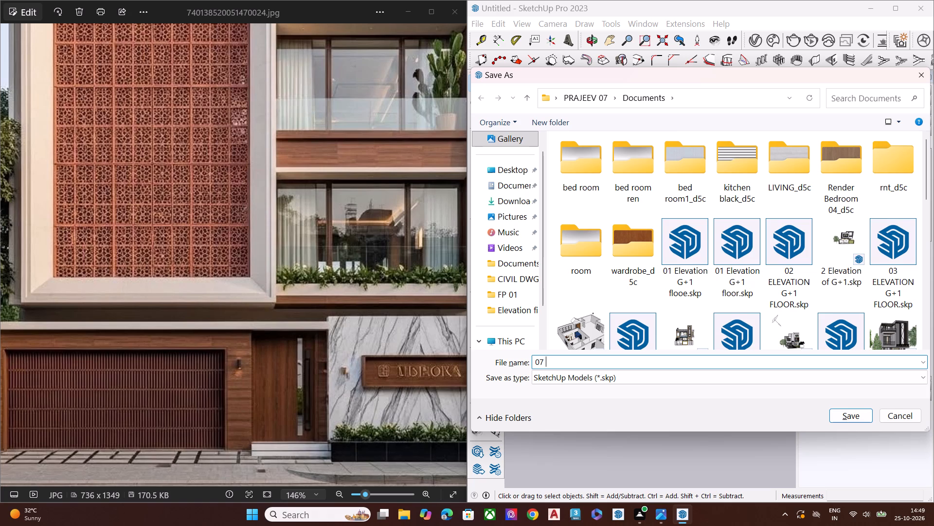
text(ELEVATION)
key(space)
key(g)
key(shift+plus)
text(UPPW)
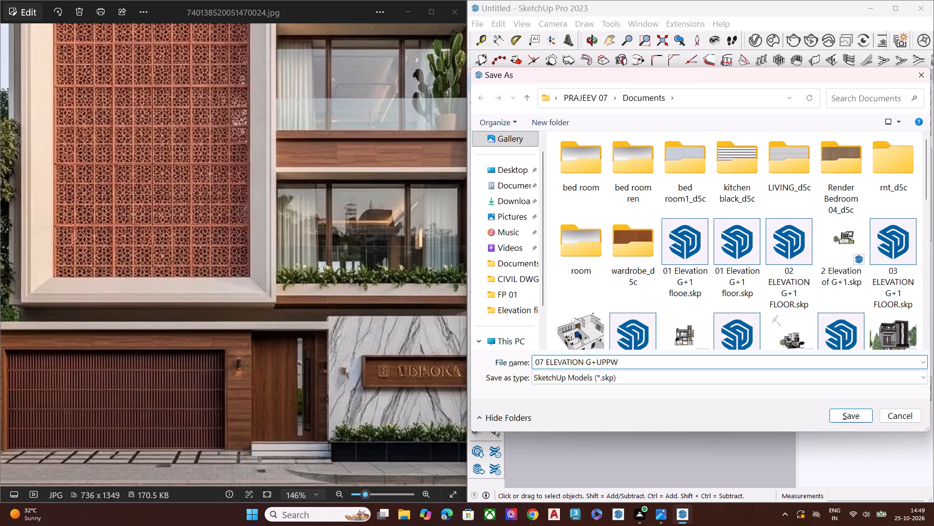
key(BackSpace)
key(e)
text(R)
key(space)
text(FLOORS)
key(Return)
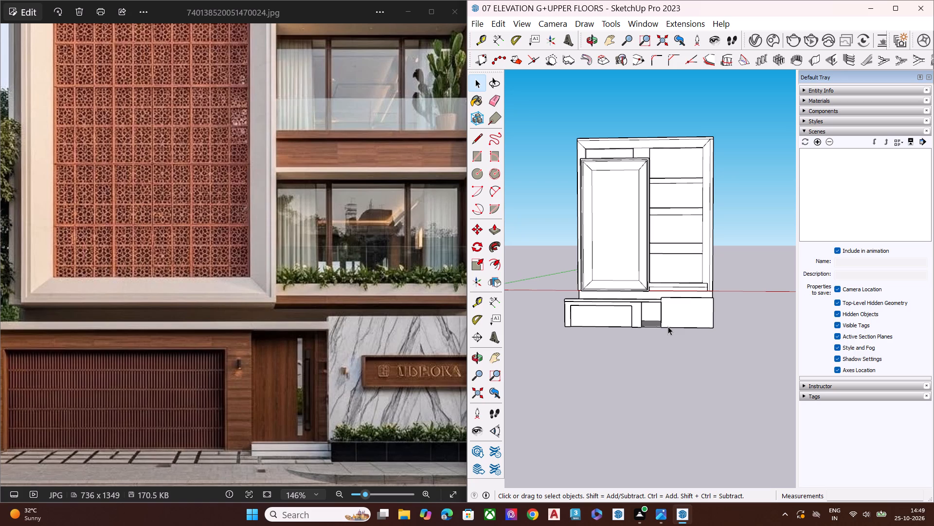
Inspect the whole facade and the projecting bevel-framed panel that corresponds to the patterned screen in the reference photo.
scroll(659, 266, up, 1)
scroll(659, 266, down, 2)
scroll(659, 266, up, 6)
middle_drag(644, 305, 653, 270)
scroll(653, 272, up, 1)
scroll(617, 312, down, 5)
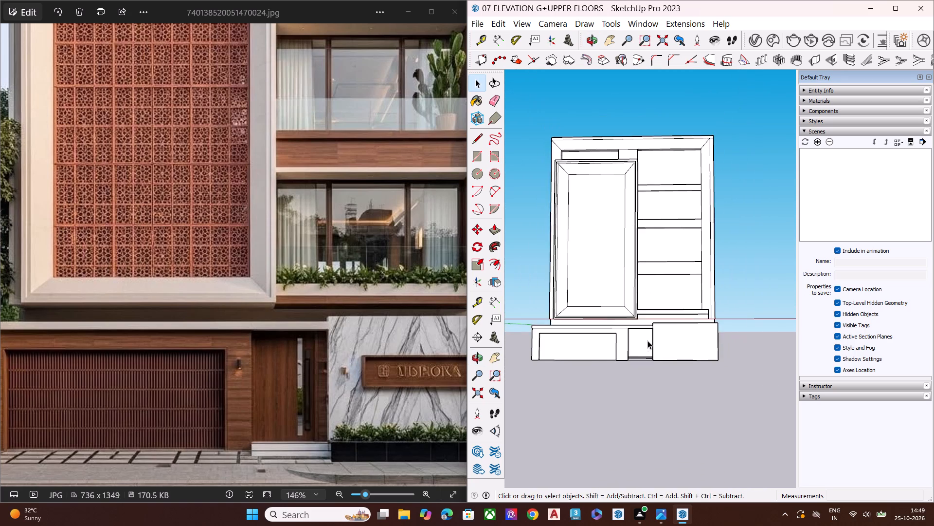
middle_drag(652, 349, 660, 349)
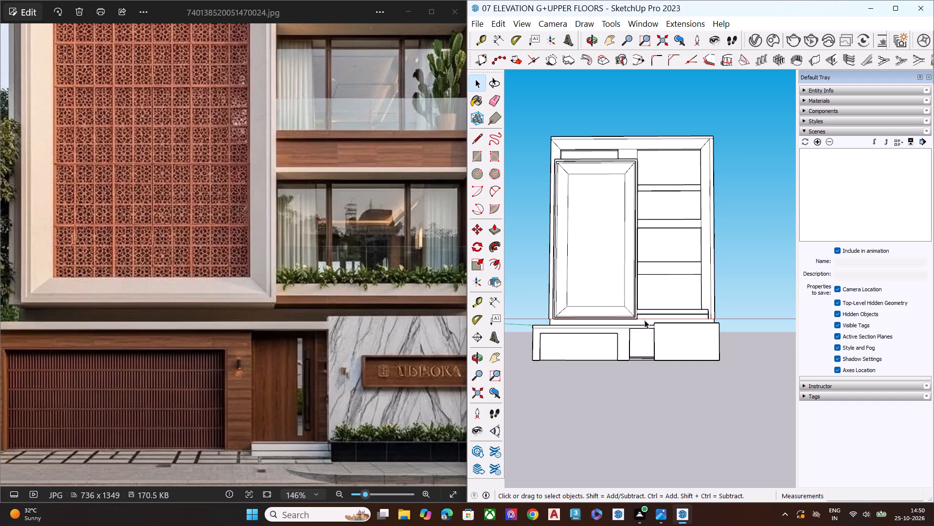
scroll(597, 217, up, 5)
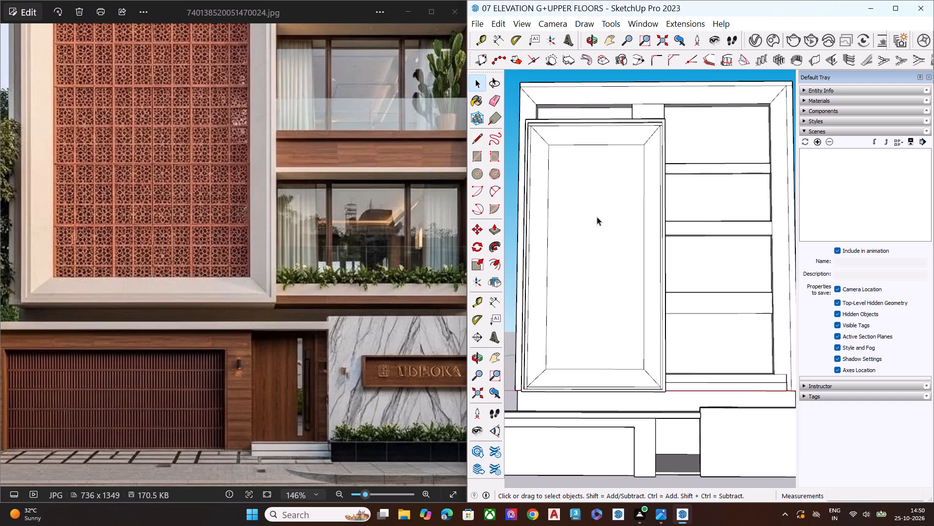
middle_drag(618, 296, 728, 351)
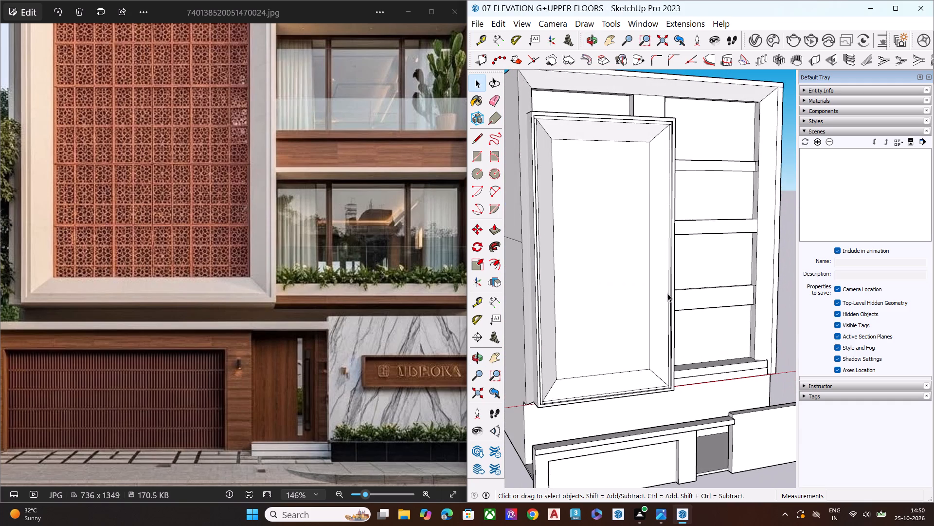
click(611, 260)
scroll(652, 235, down, 3)
middle_drag(633, 227, 657, 177)
double_click(635, 211)
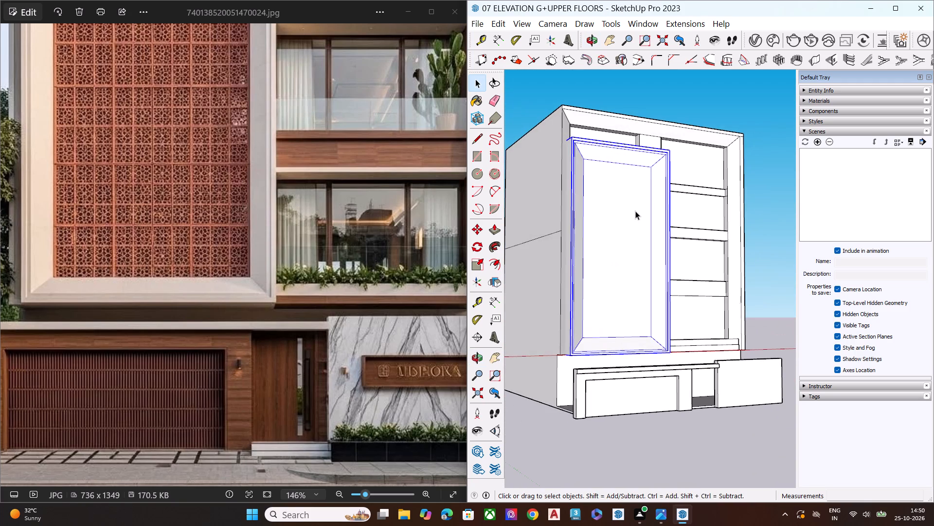
click(635, 211)
click(771, 148)
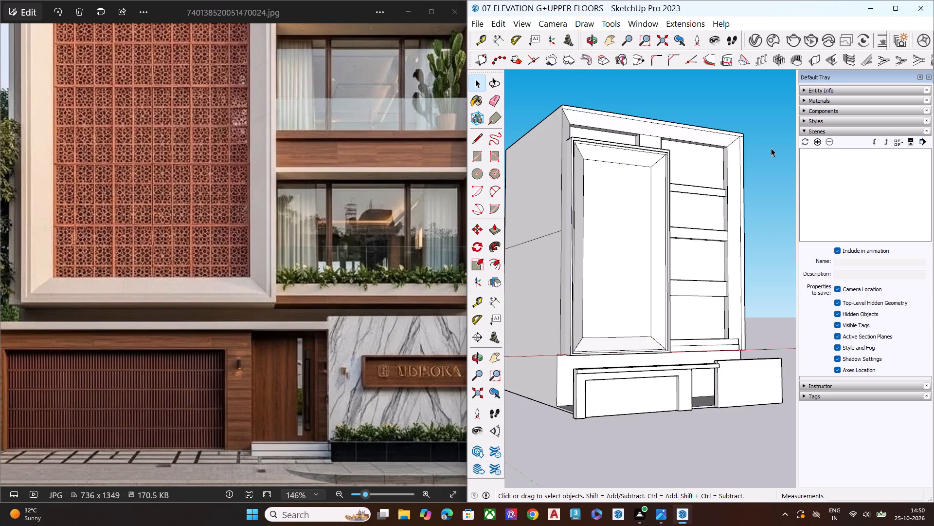
scroll(669, 132, down, 2)
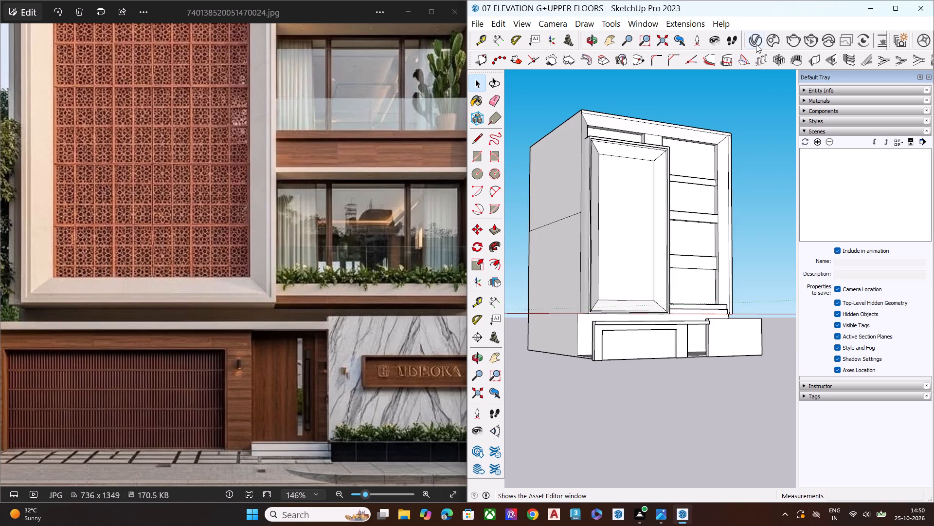
Search the Chaos Cosmos online 3D models for "jalley" from the V-Ray Asset Editor, and close both windows.
click(757, 44)
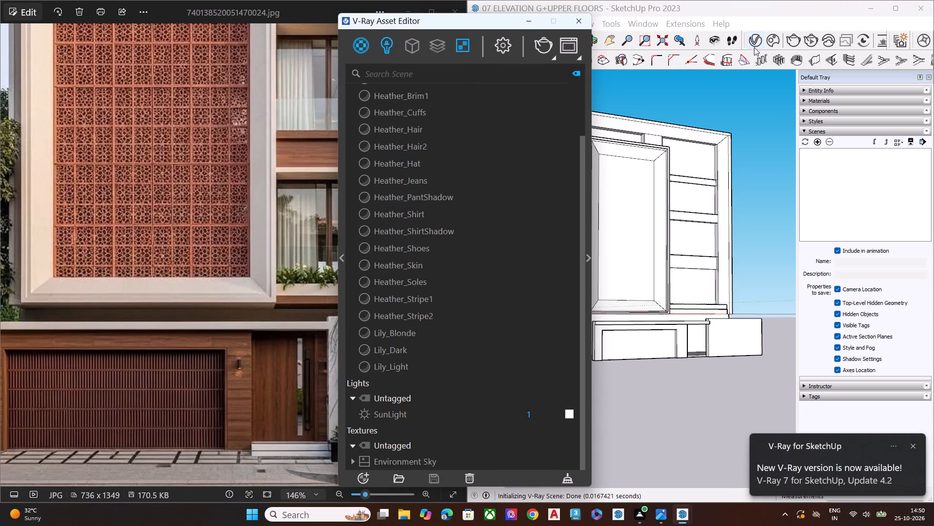
click(339, 257)
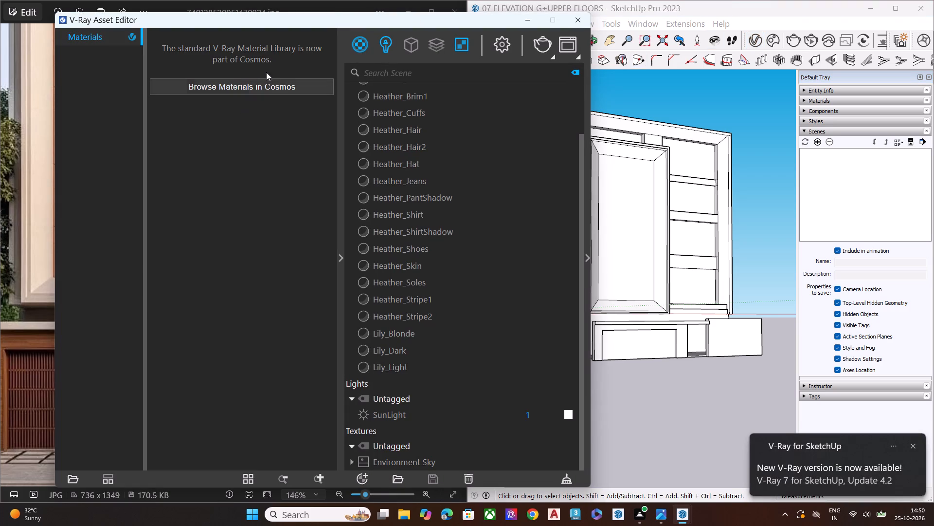
click(269, 81)
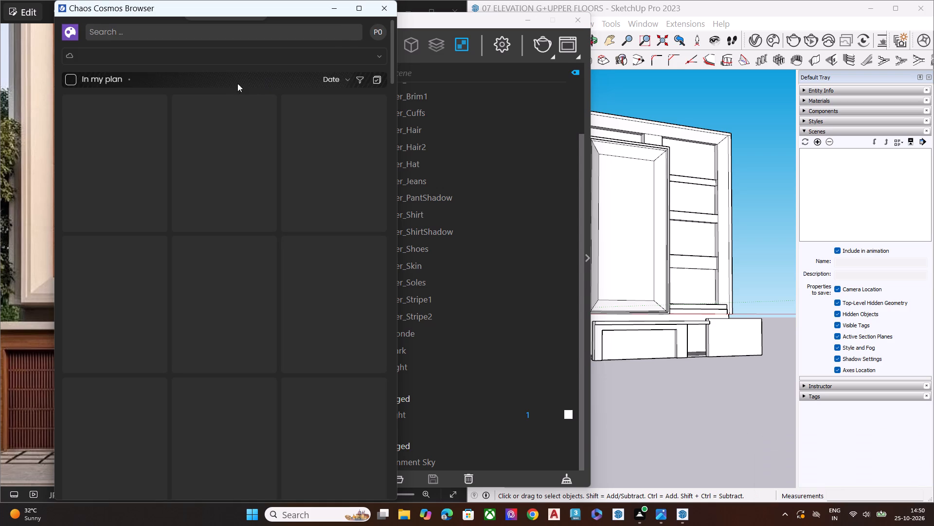
click(187, 51)
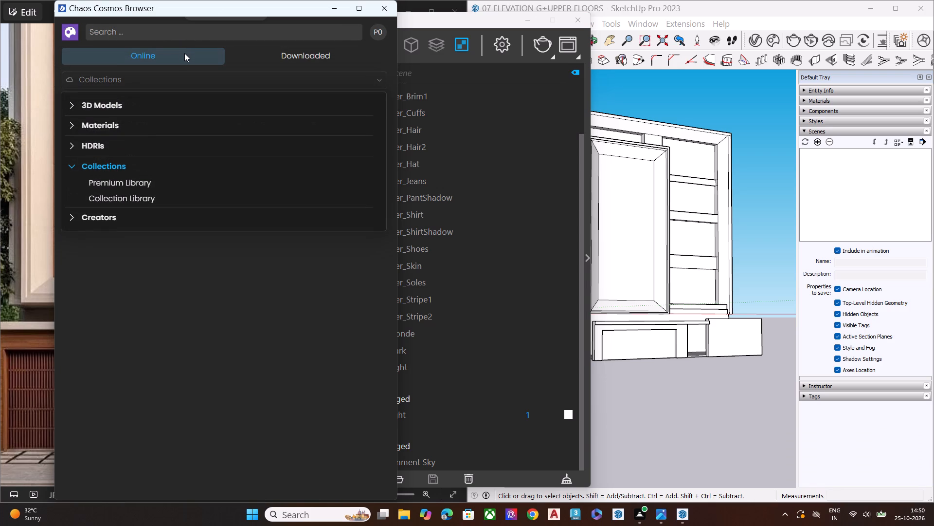
click(63, 98)
click(75, 104)
click(81, 104)
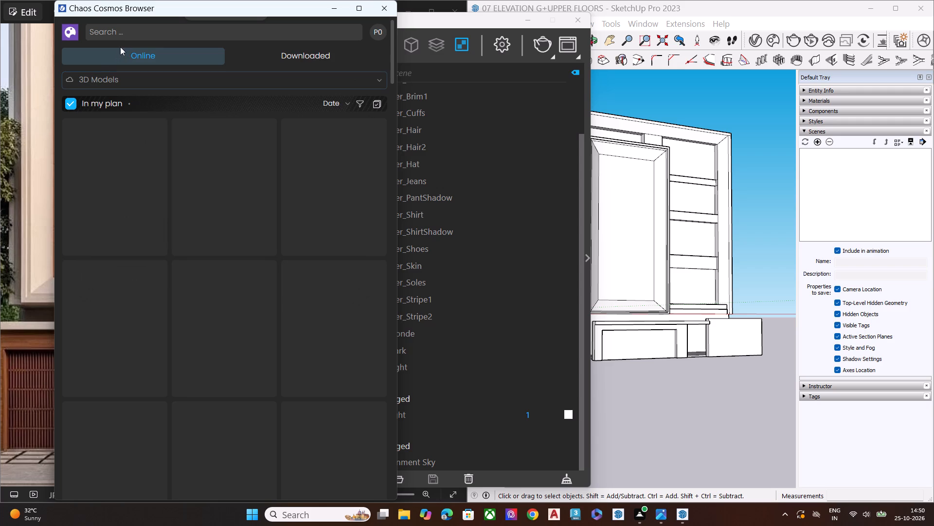
click(133, 33)
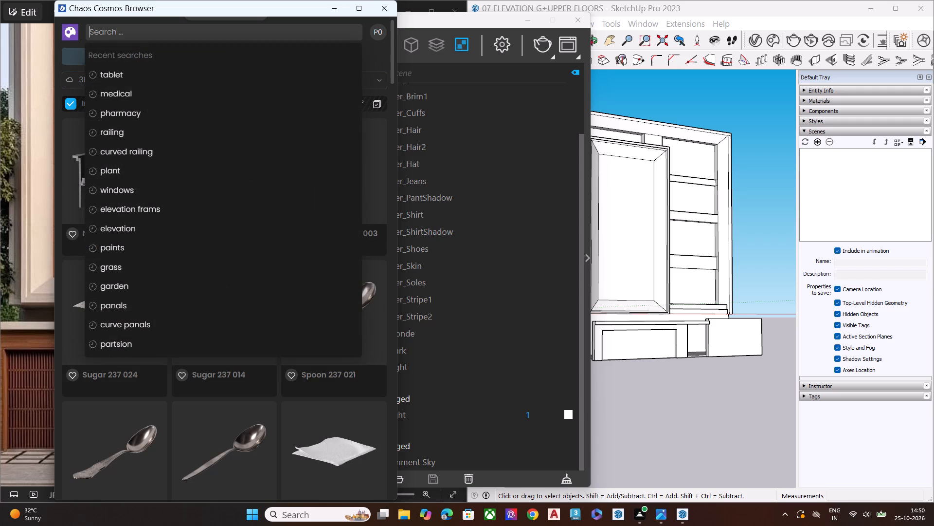
text(JL)
key(BackSpace)
text(ALLET)
key(BackSpace)
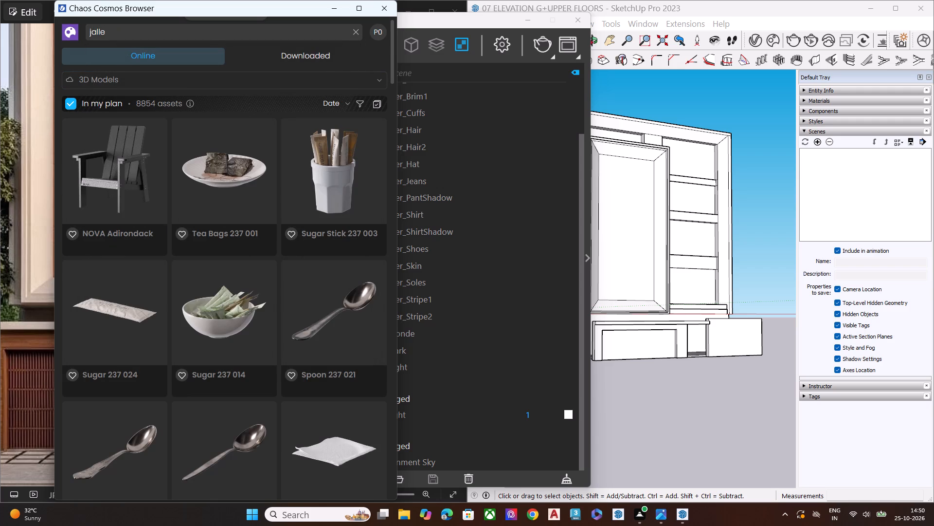
key(y)
key(Return)
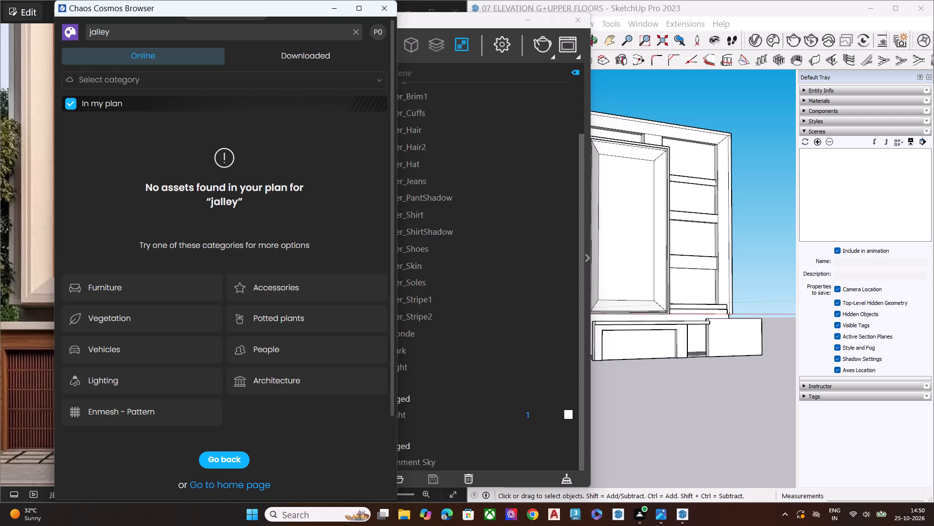
click(388, 5)
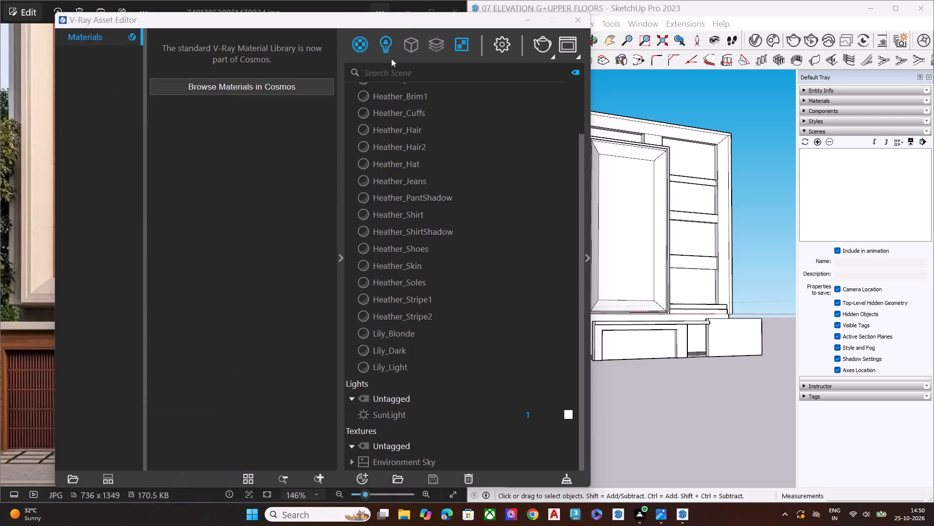
click(573, 22)
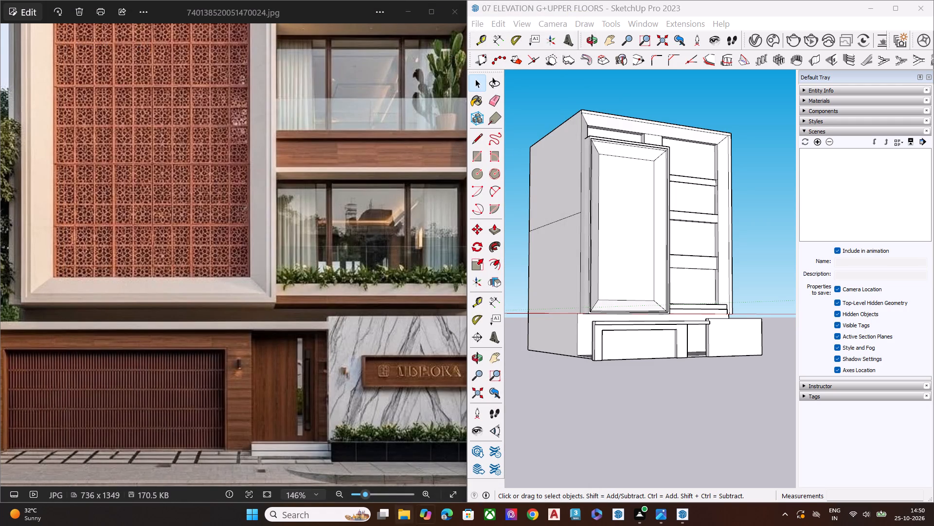
Switch to Chrome and search Google for "JALLEY".
click(537, 515)
click(249, 272)
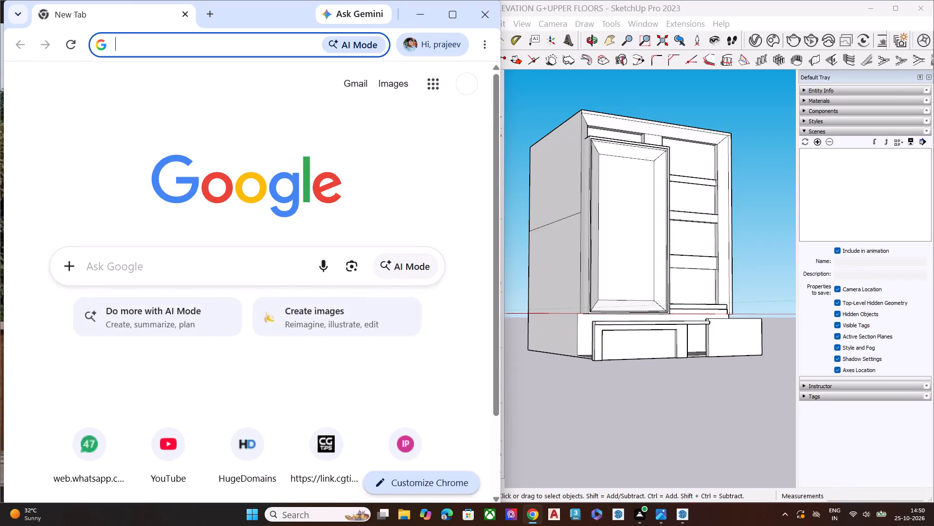
text(JALLEY)
key(Up)
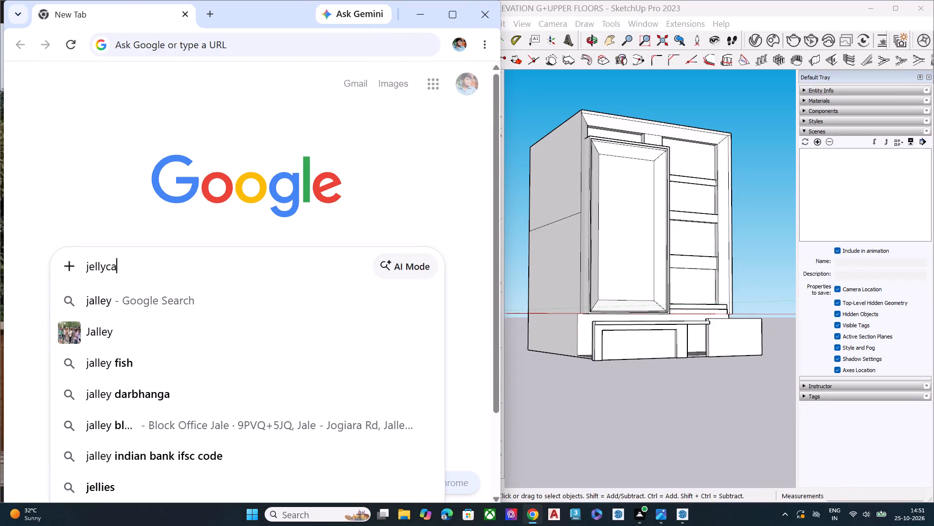
key(BackSpace)
key(BackSpace)
key(BackSpace)
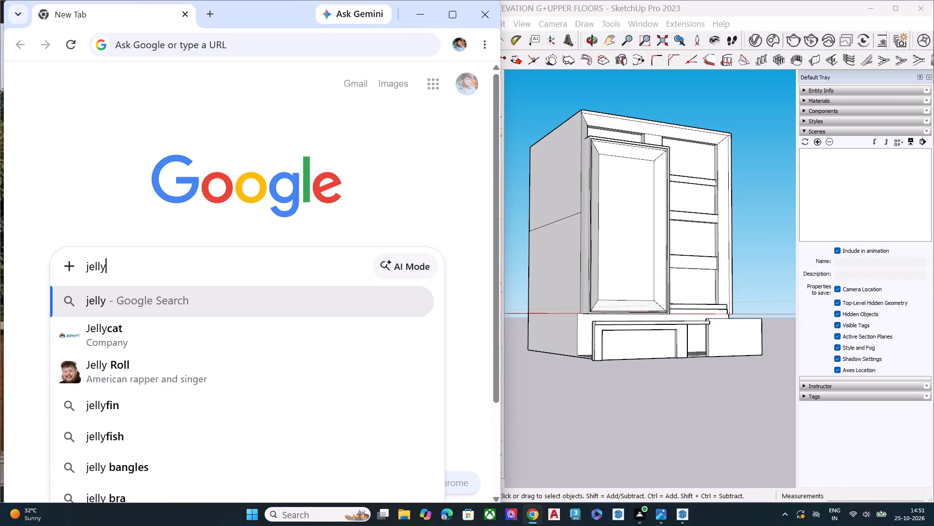
key(BackSpace)
key(BackSpace)
key(BackSpace)
key(BackSpace)
key(BackSpace)
key(BackSpace)
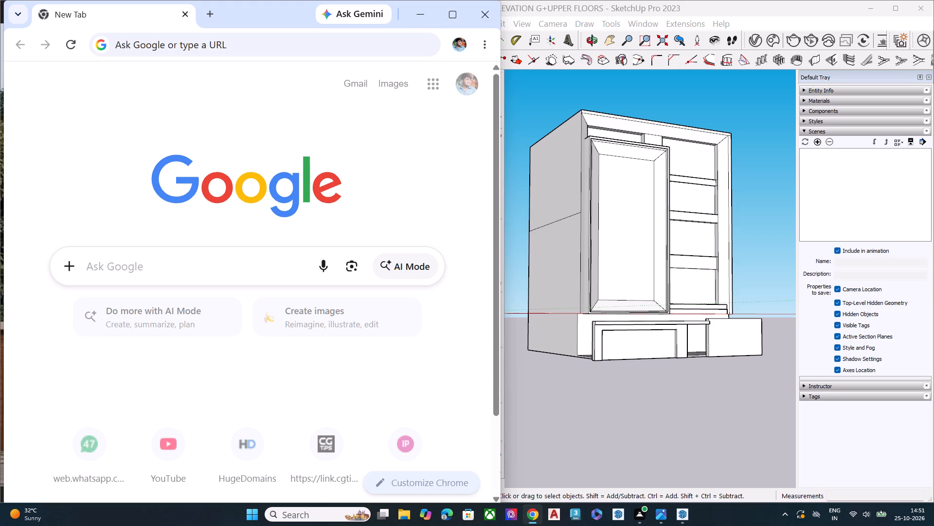
text(JA)
text(LL)
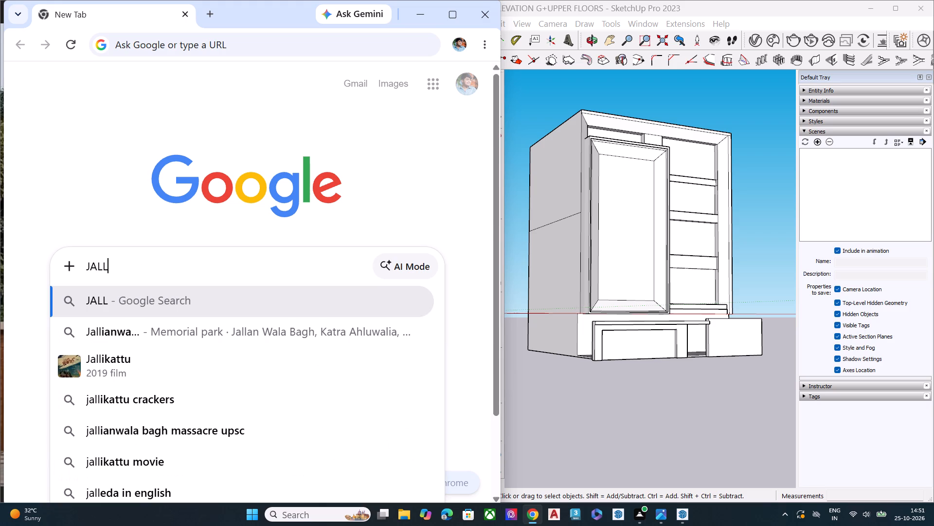
text(EY)
key(Return)
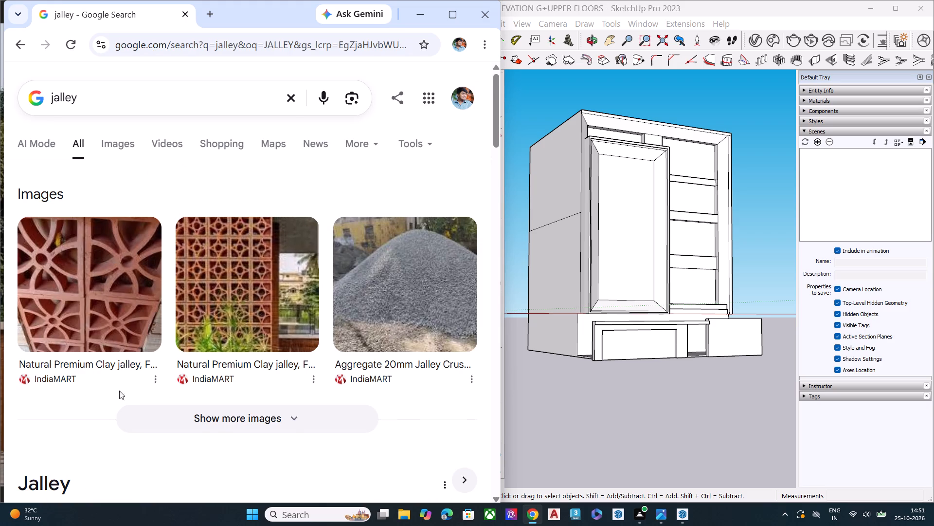
Find the 3D Warehouse website through Google in a new browser tab and open its home page.
click(214, 12)
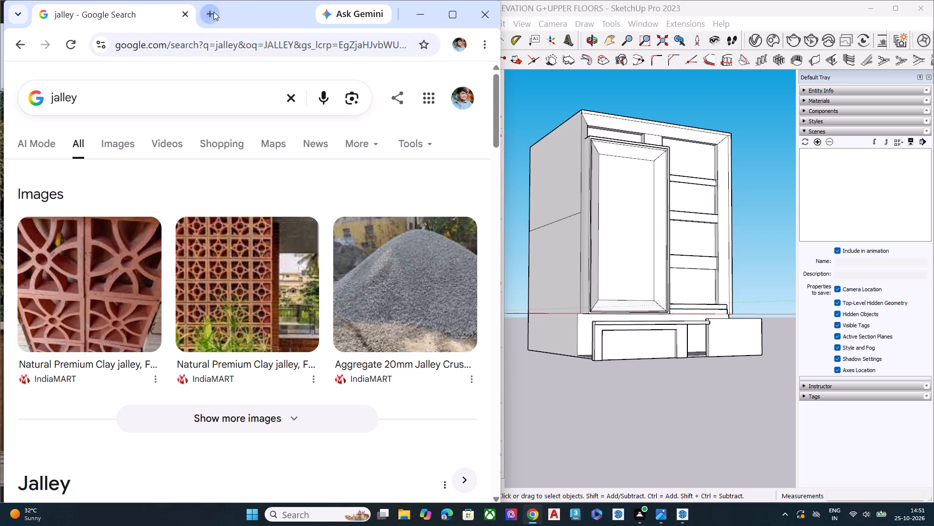
click(173, 274)
click(167, 299)
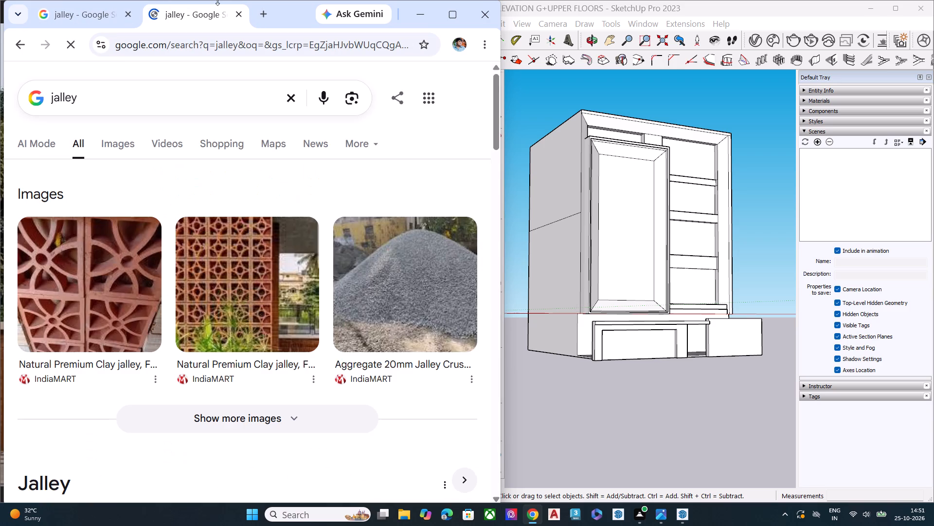
click(241, 18)
click(213, 8)
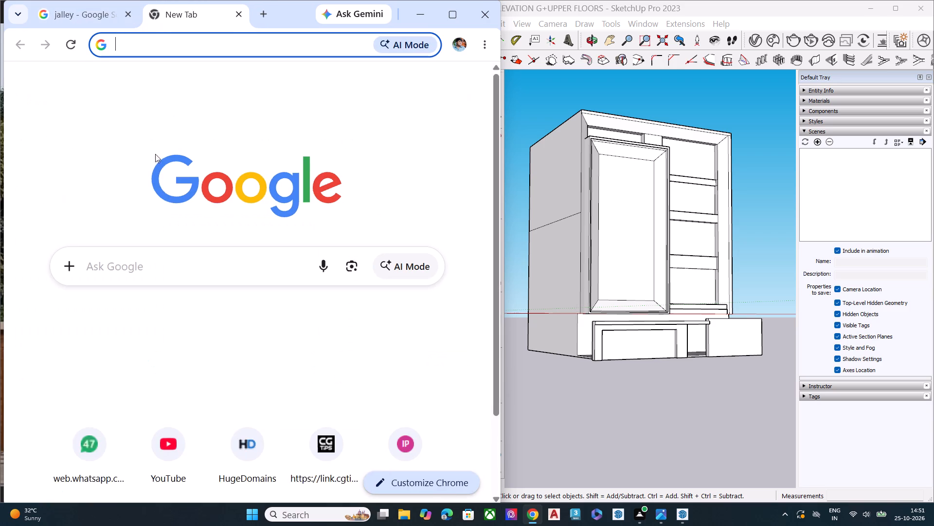
click(135, 269)
click(136, 307)
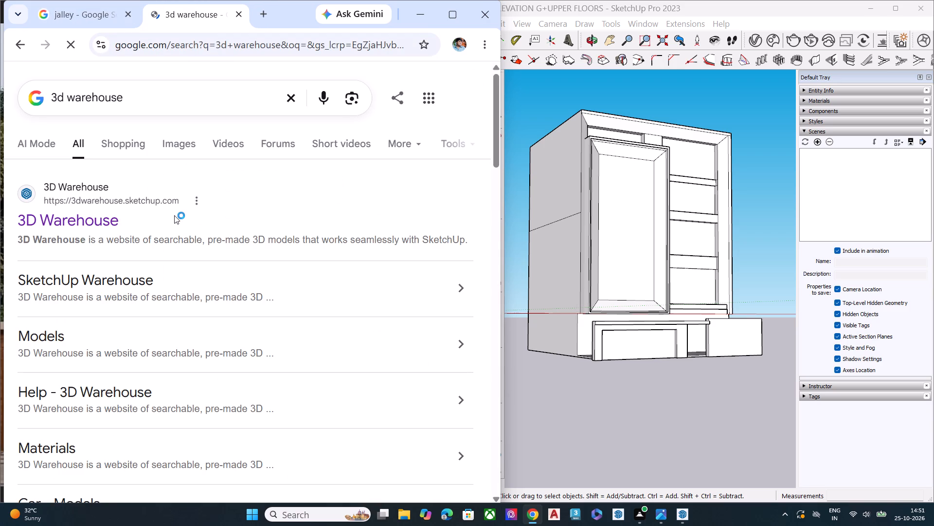
click(90, 222)
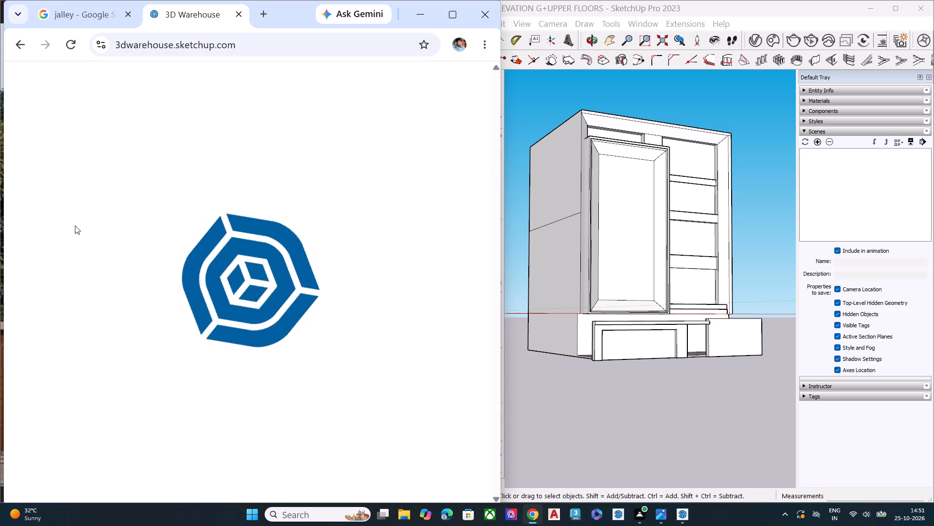
drag(75, 225, 69, 226)
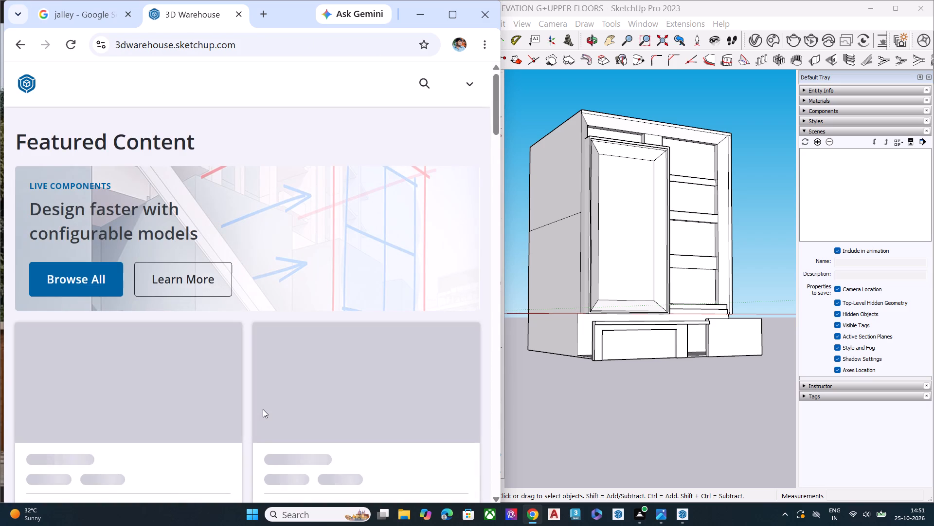
drag(267, 380, 221, 361)
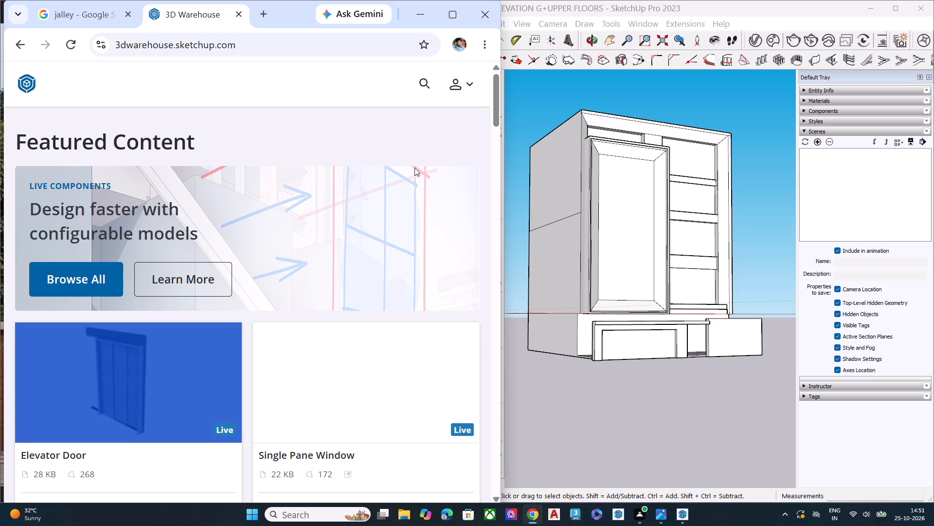
Search the 3D Warehouse models for "JALLEY".
click(425, 93)
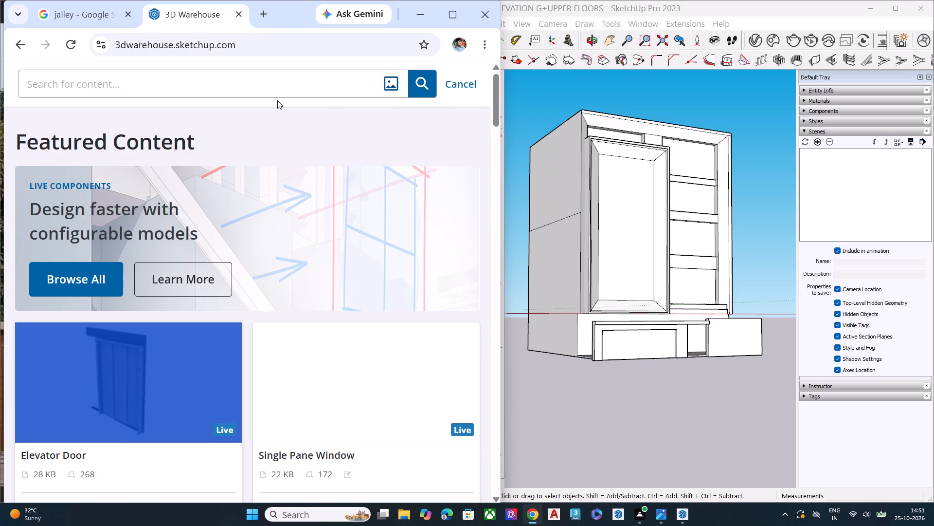
text(JA)
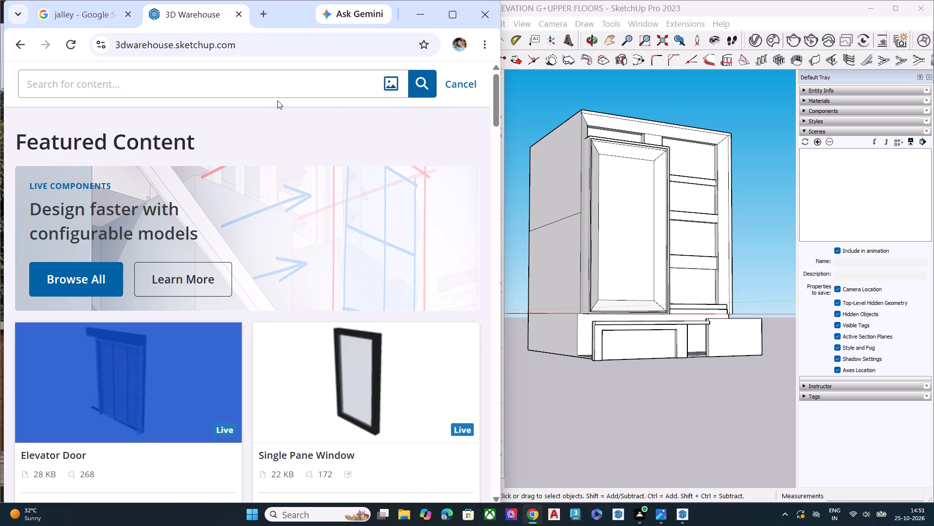
click(264, 77)
text(JALL)
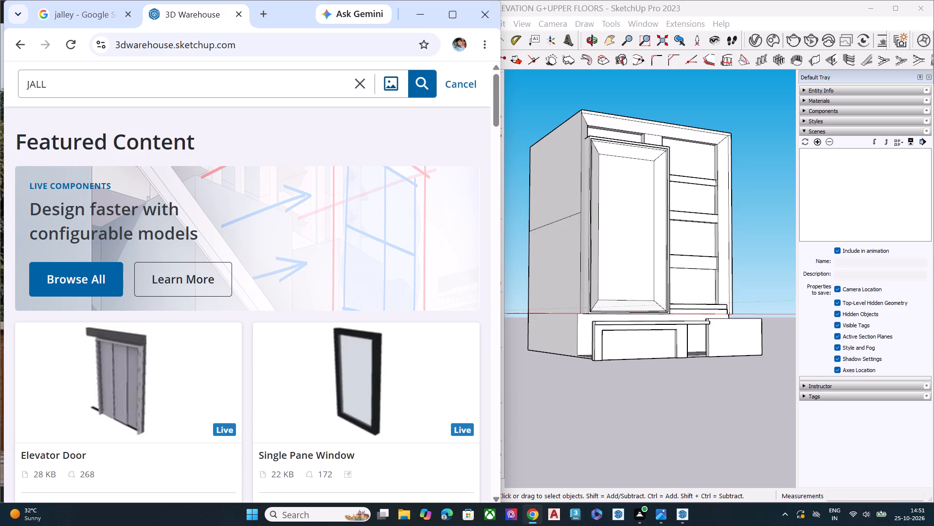
text(EY)
key(Return)
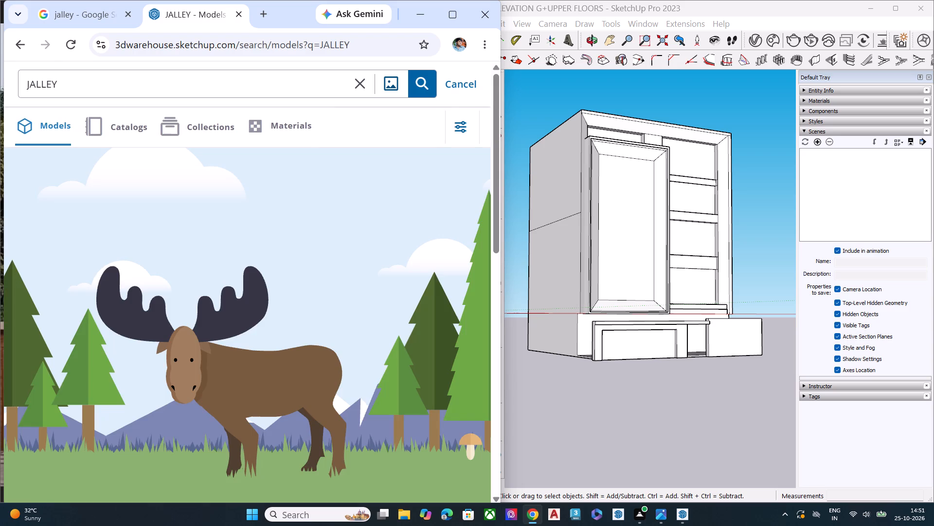
Return to the earlier Google results, search for "jalley in sketchup", and close the 3D Warehouse tab.
click(82, 19)
click(186, 105)
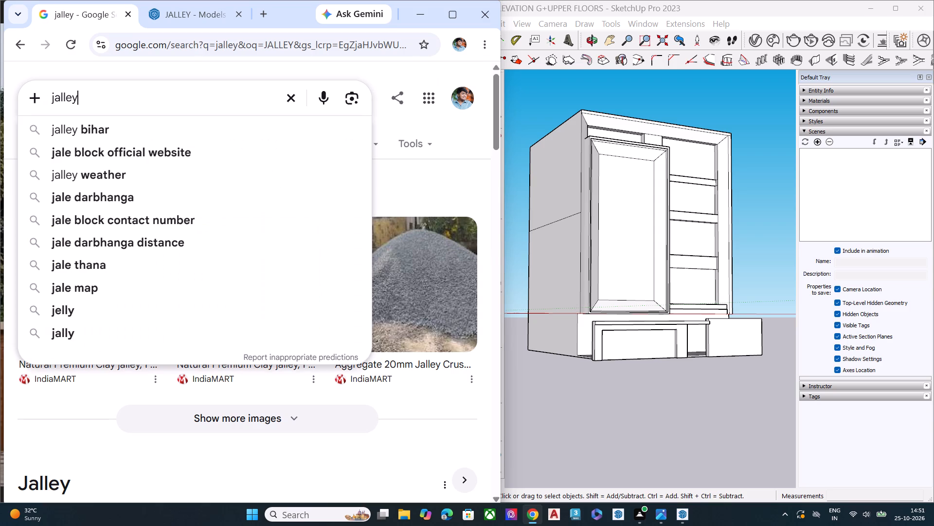
key(v)
key(BackSpace)
key(space)
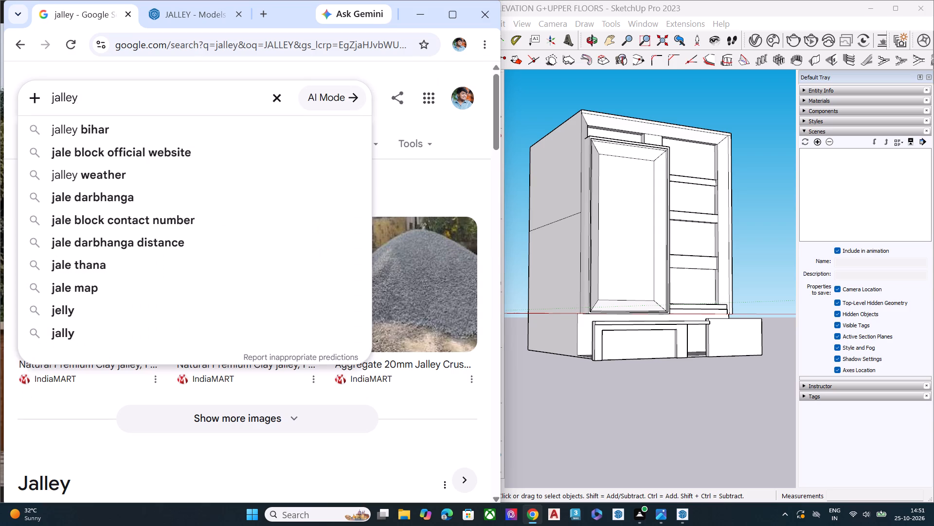
text(IN)
key(space)
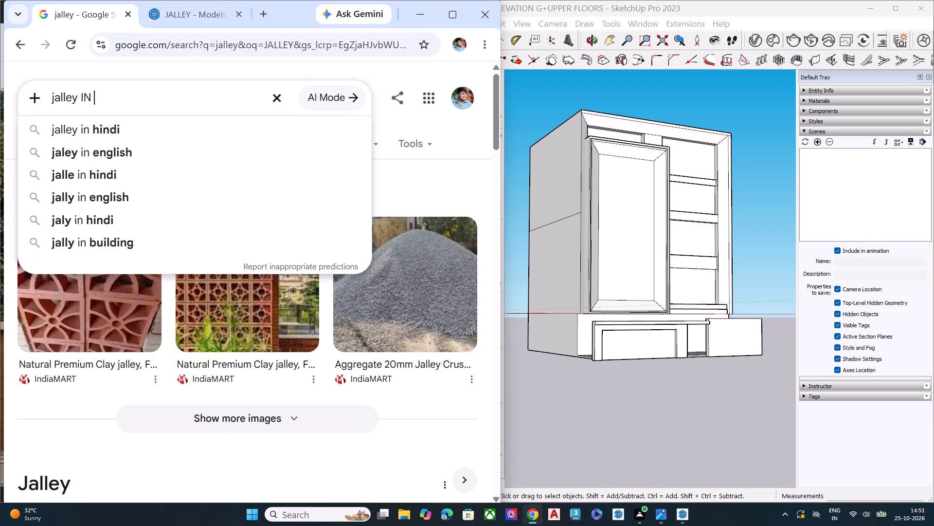
text(SK)
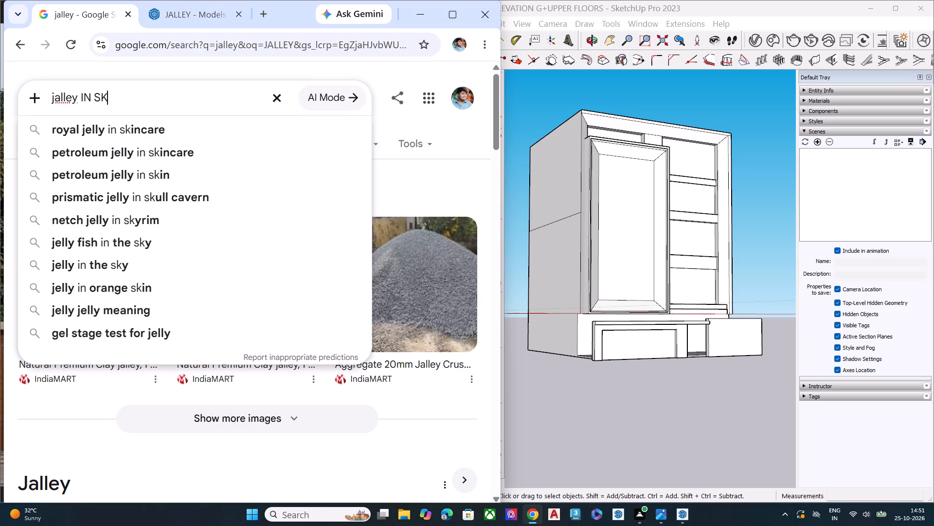
text(ETCH)
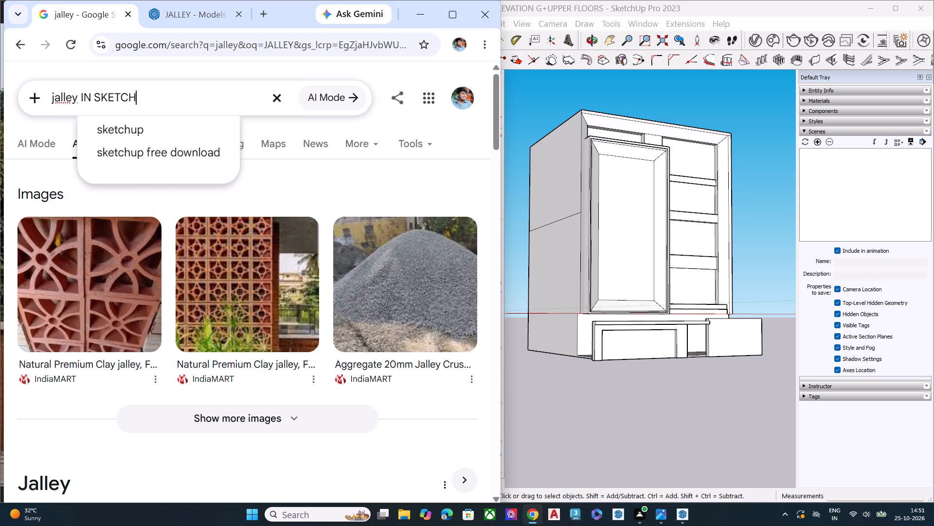
click(153, 135)
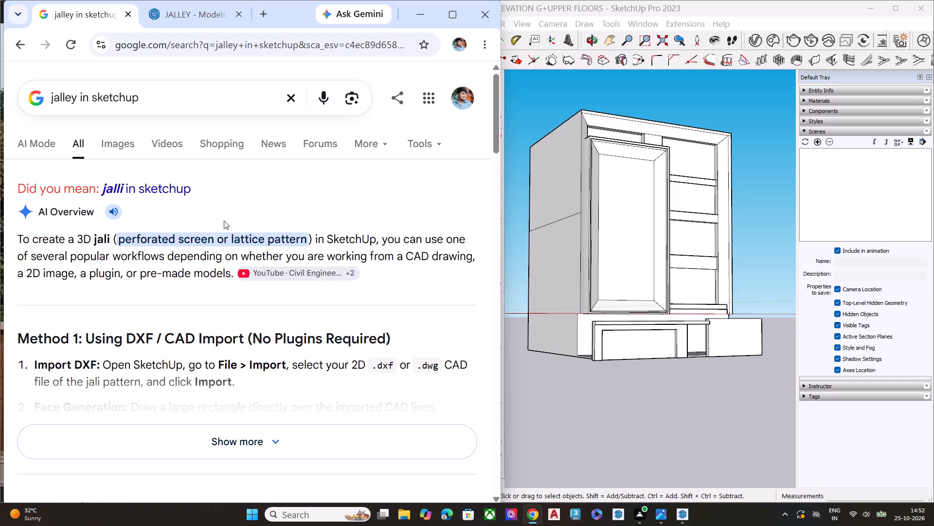
click(242, 18)
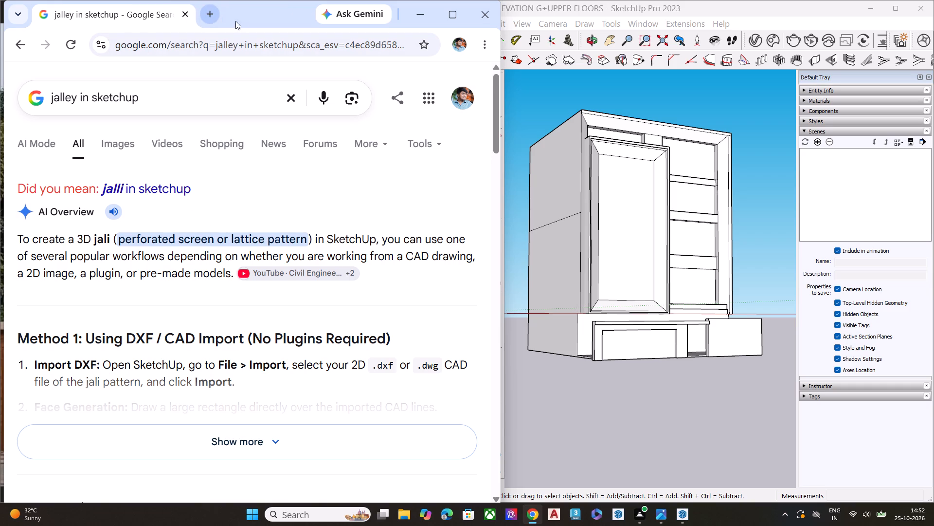
click(116, 16)
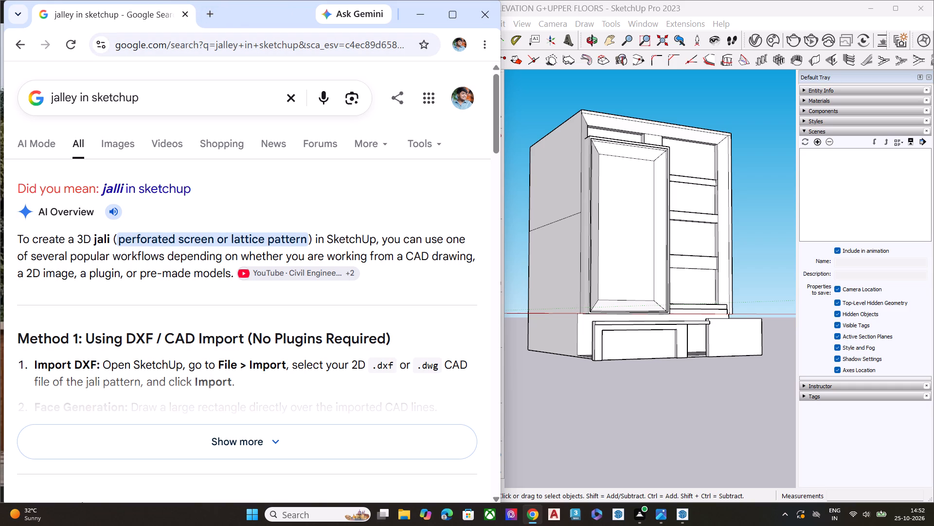
Shorten the Google search back to "jalley" and browse the image results for terracotta screen patterns.
click(191, 111)
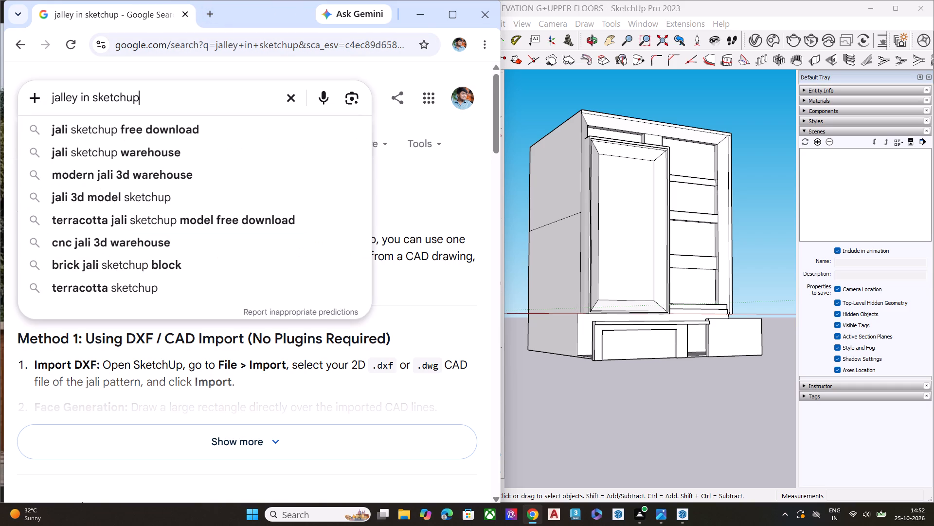
key(BackSpace)
key(BackSpace)
key(BackSpace)
key(BackSpace)
key(BackSpace)
key(BackSpace)
key(BackSpace)
key(BackSpace)
key(BackSpace)
key(BackSpace)
key(BackSpace)
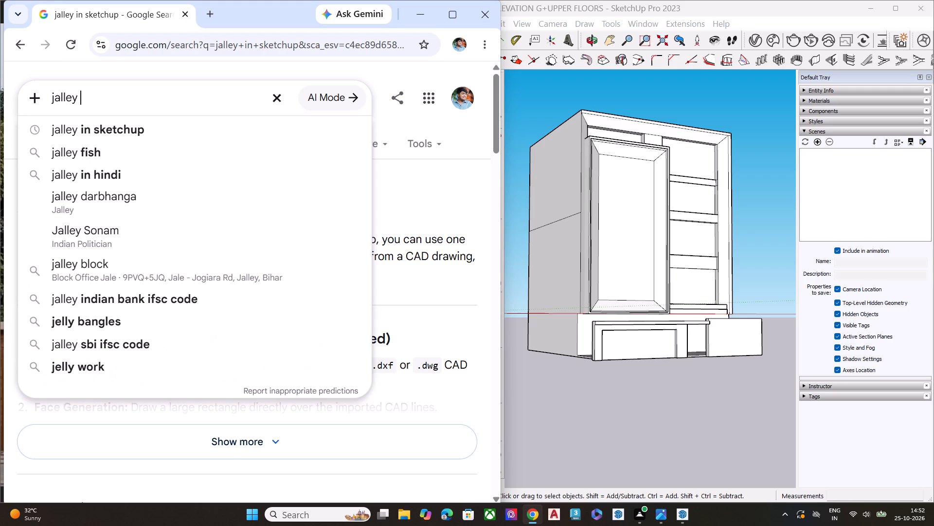
key(Return)
scroll(87, 207, down, 3)
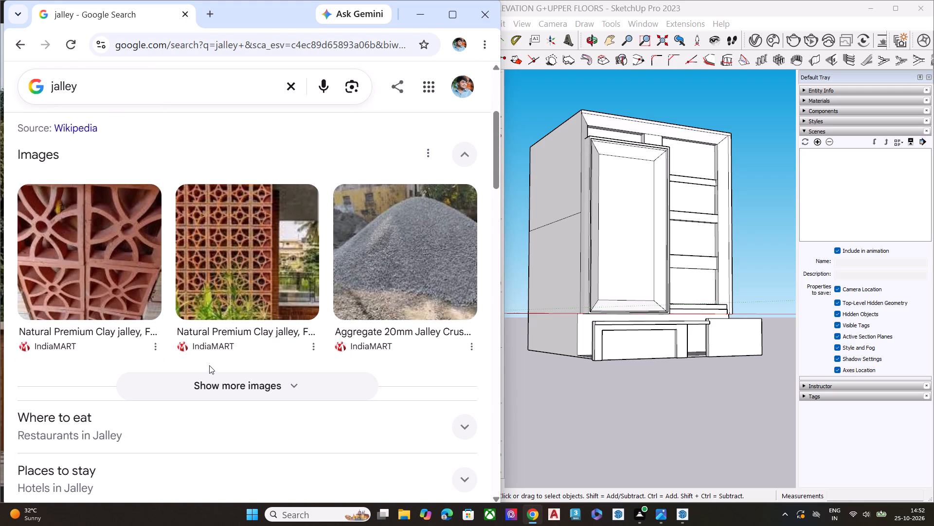
click(239, 95)
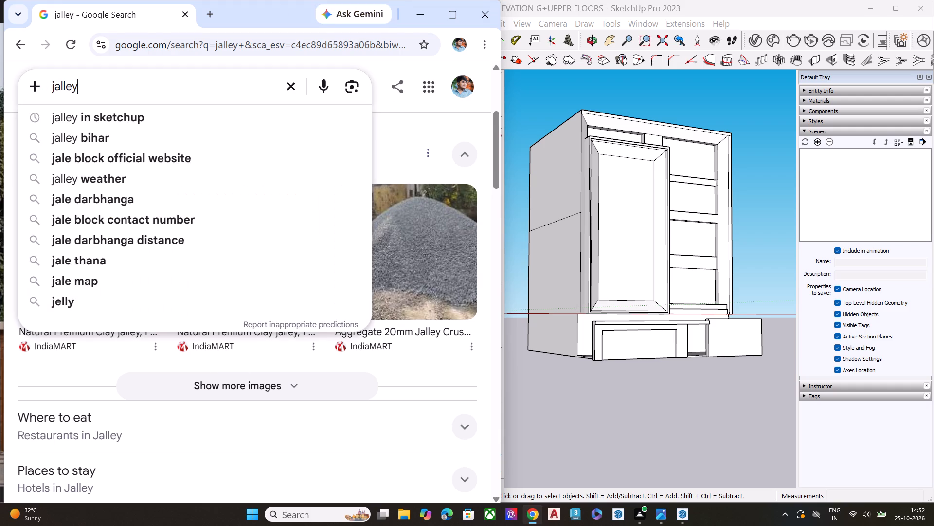
click(428, 370)
scroll(228, 255, up, 2)
scroll(228, 257, down, 1)
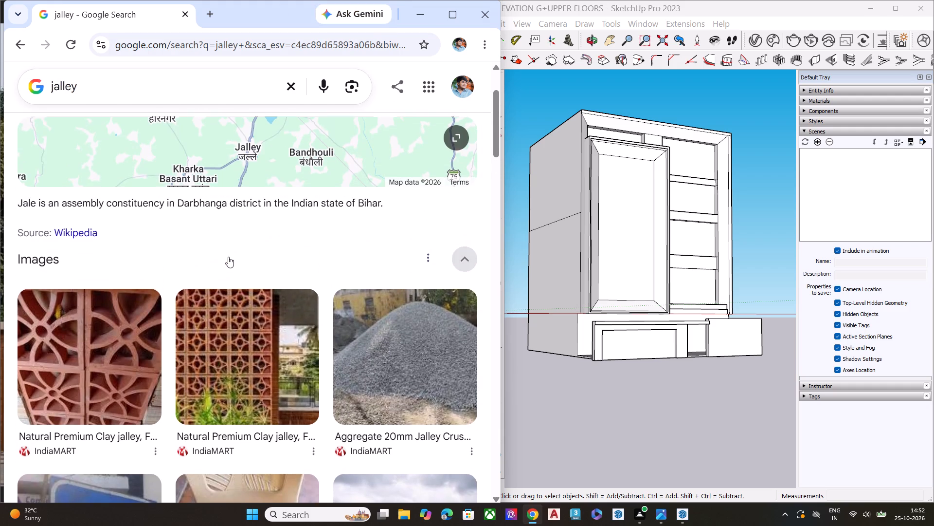
scroll(228, 257, down, 1)
Open the terracotta clay jalley wall image from the results, run an image search on it and read the overview.
click(234, 274)
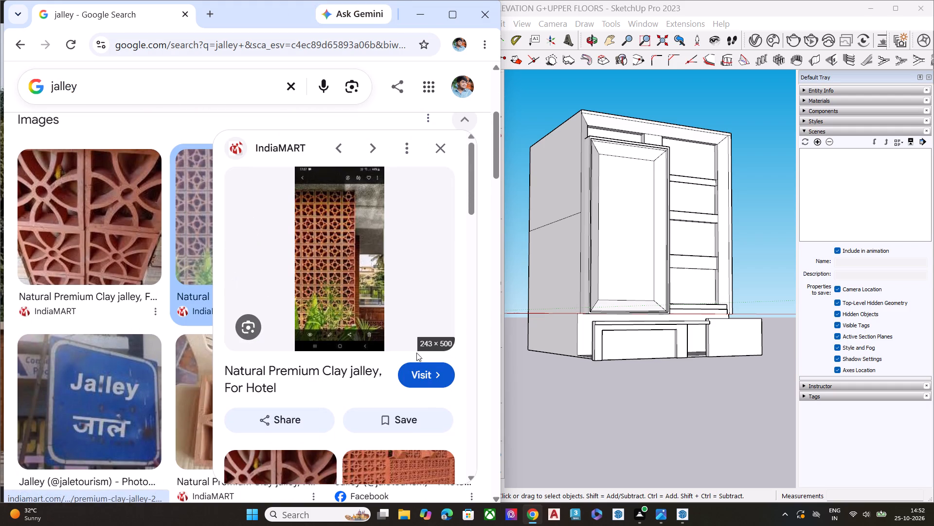
click(244, 328)
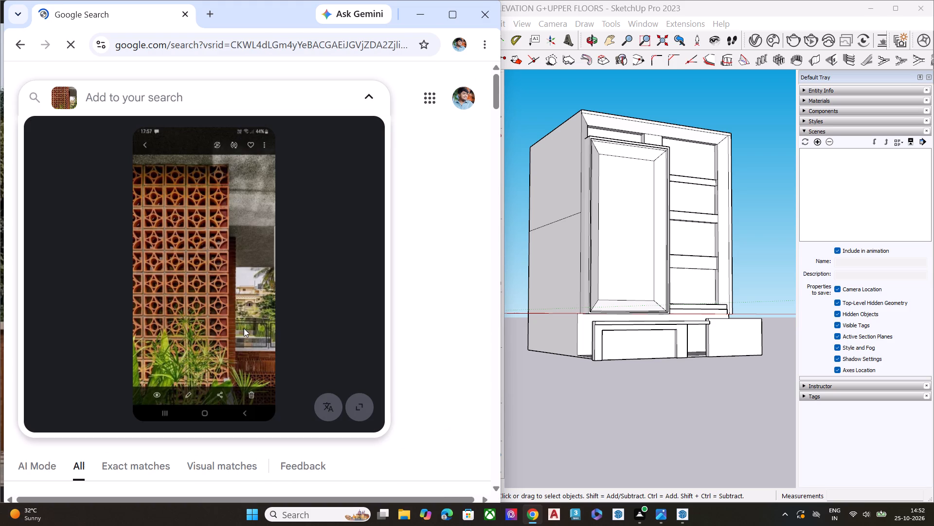
scroll(375, 269, down, 3)
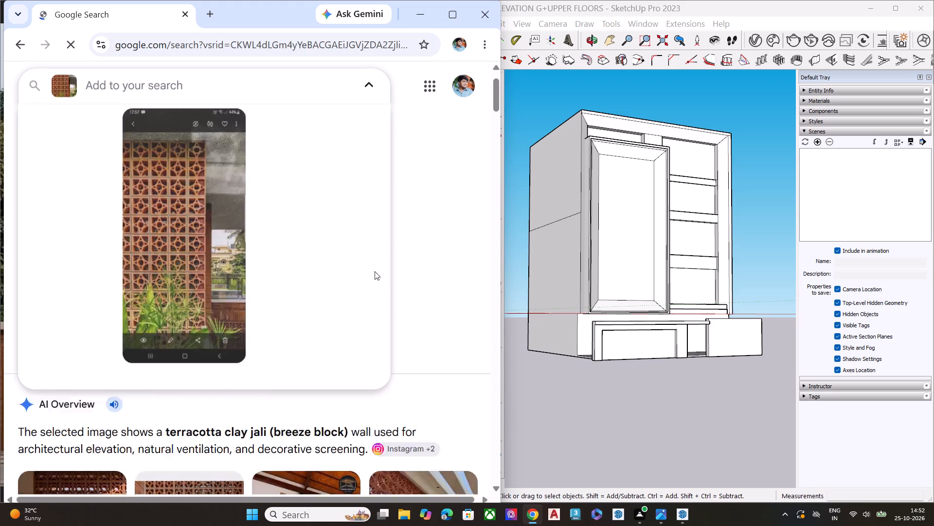
scroll(351, 270, up, 7)
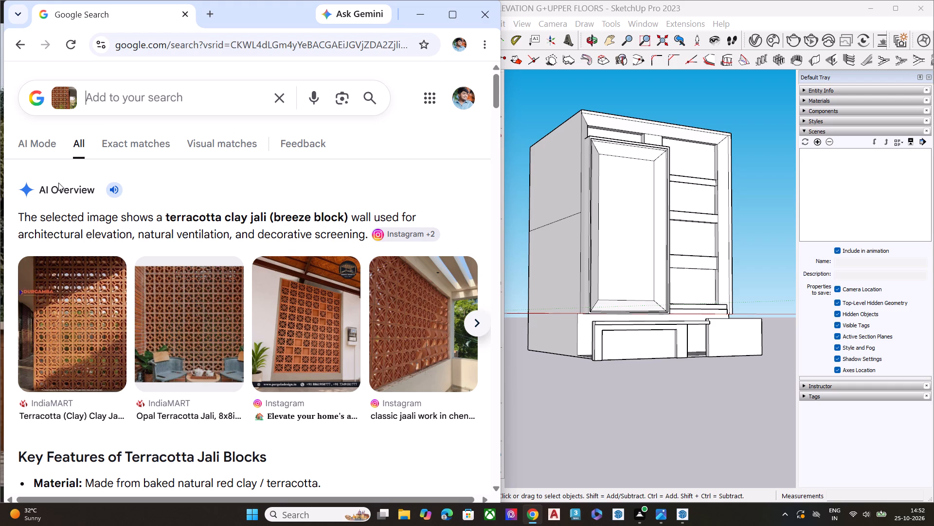
scroll(334, 238, down, 6)
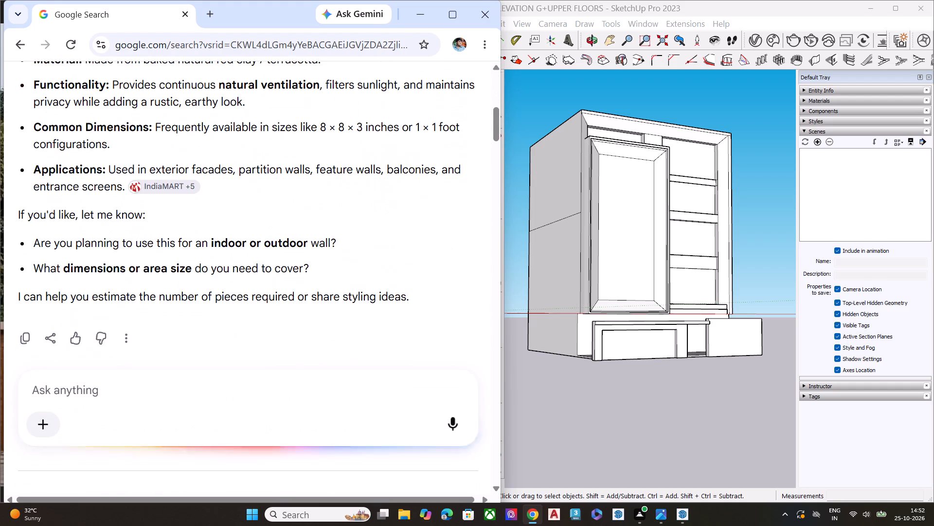
Ask the follow-up "THIS ONE IN ENGLISH" about the pictured jali wall and choose to continue without content apps.
click(97, 390)
text(THIS)
key(space)
text(ONE)
key(space)
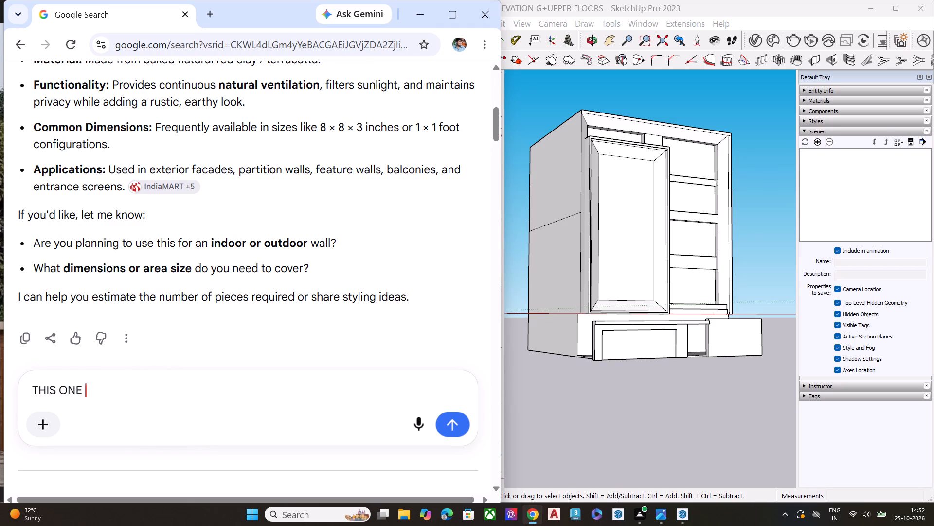
text(IN EN)
text(GLIS)
key(BackSpace)
key(BackSpace)
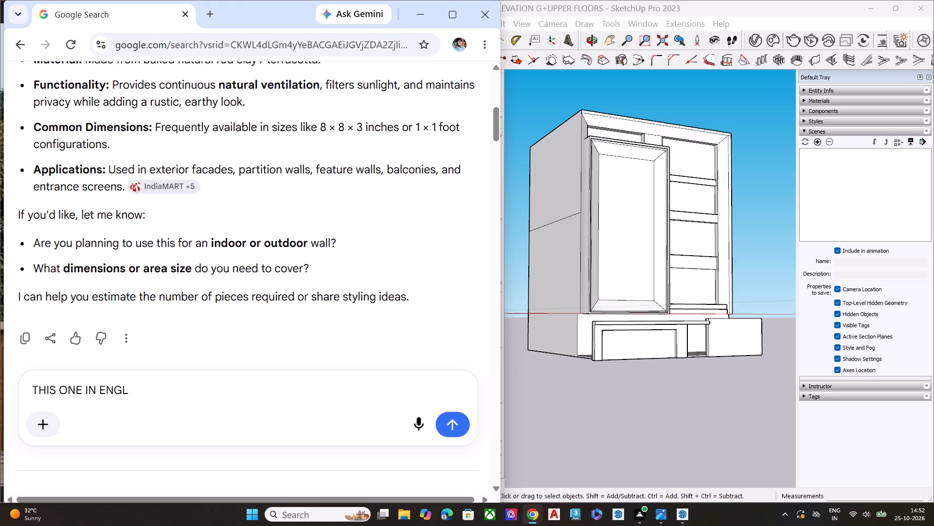
text(ISH)
key(Return)
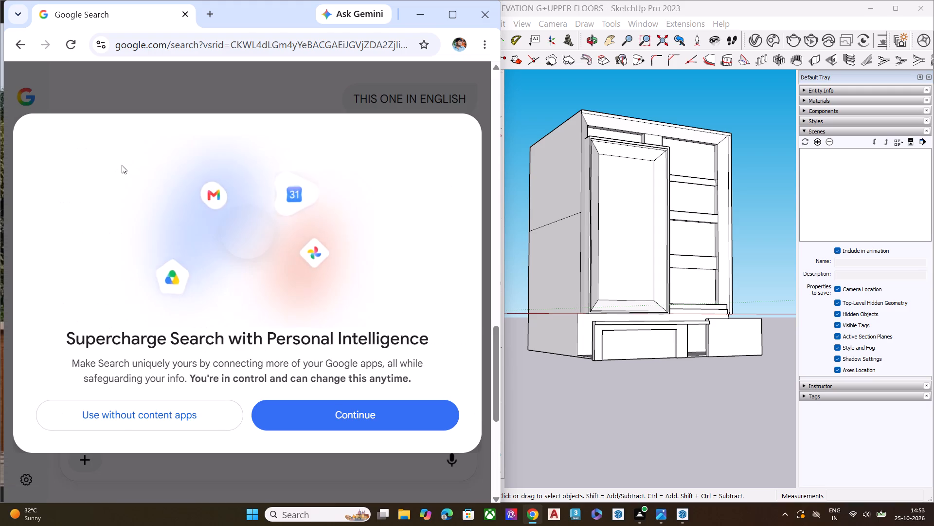
click(198, 423)
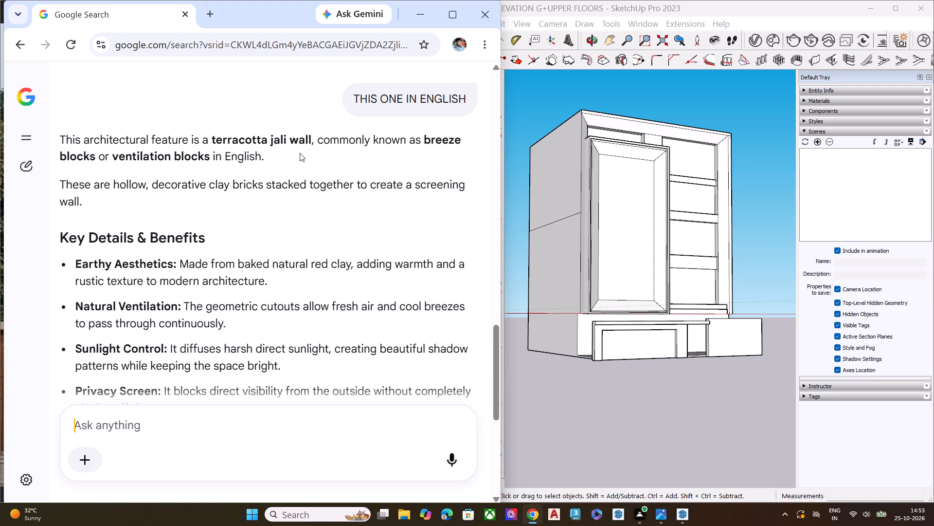
Find the 3D Warehouse website through Google in a new browser tab and open its home page.
click(209, 15)
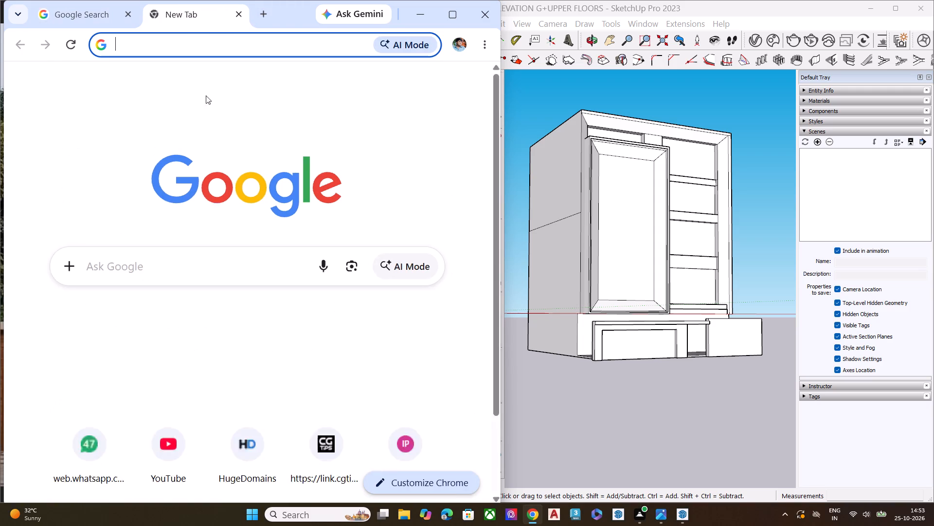
click(190, 265)
click(173, 303)
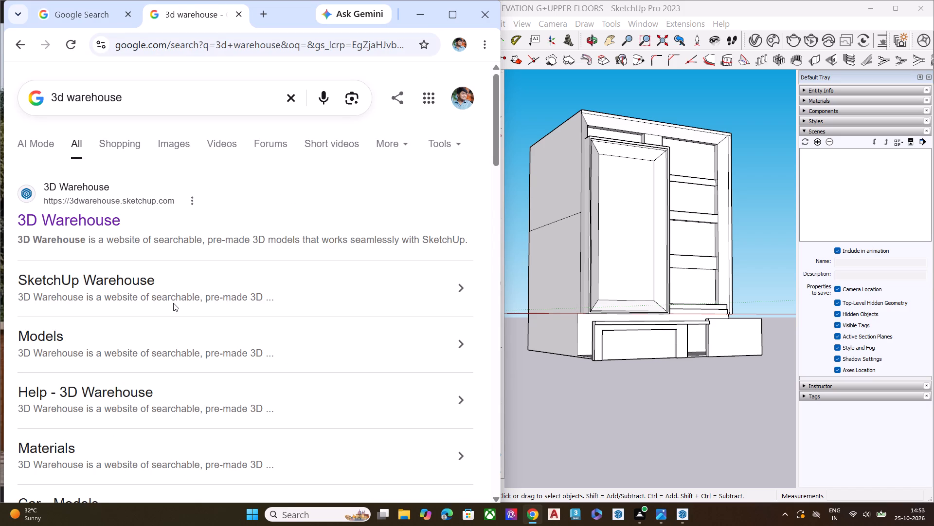
click(74, 219)
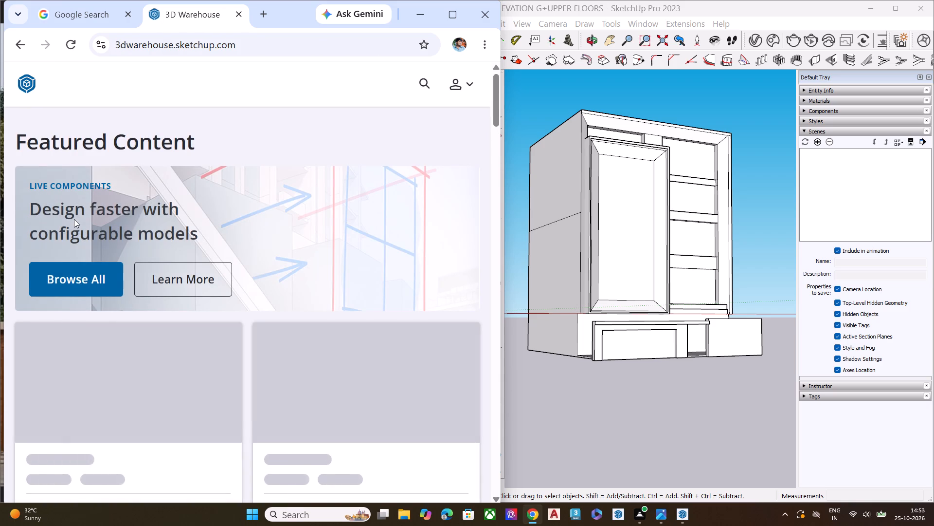
Search the 3D Warehouse for "JAIL" and skim the model results.
click(428, 88)
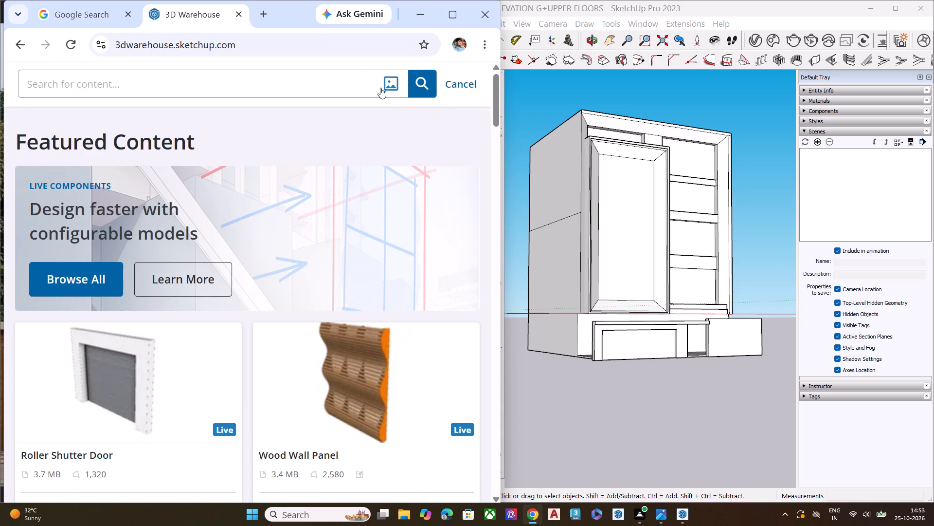
click(357, 85)
text(JAIL)
key(Return)
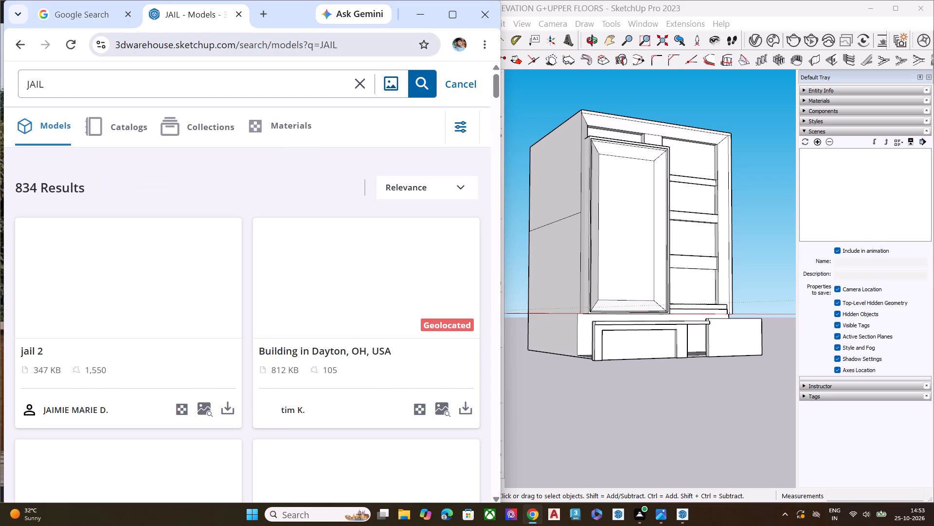
scroll(327, 297, down, 2)
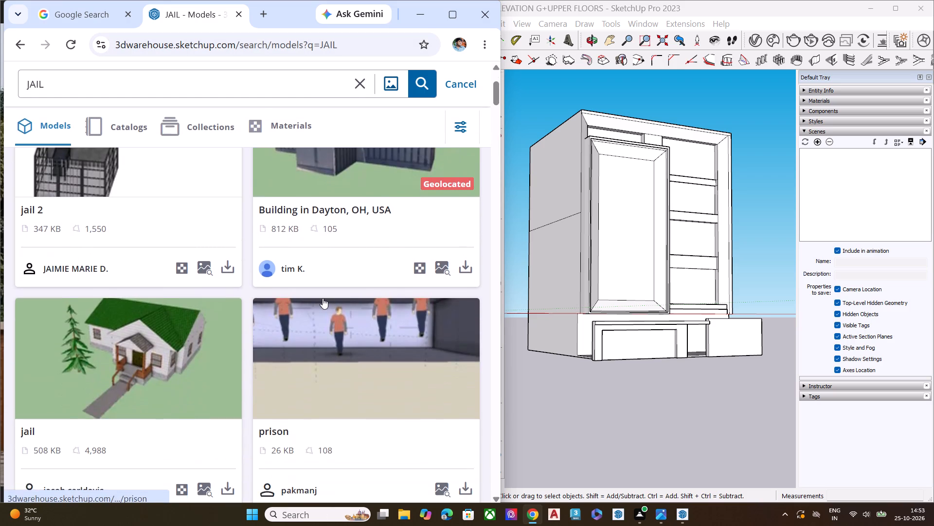
scroll(323, 298, up, 2)
scroll(323, 298, down, 1)
scroll(323, 298, up, 2)
Clear the 3D Warehouse query, recheck the English term in the Google answer, and search the models for "TERRACOTA".
click(359, 83)
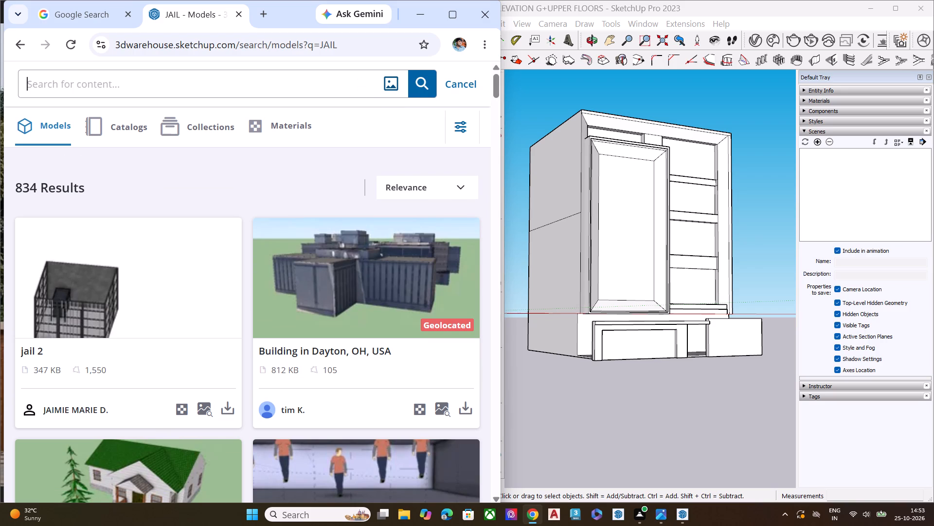
click(56, 11)
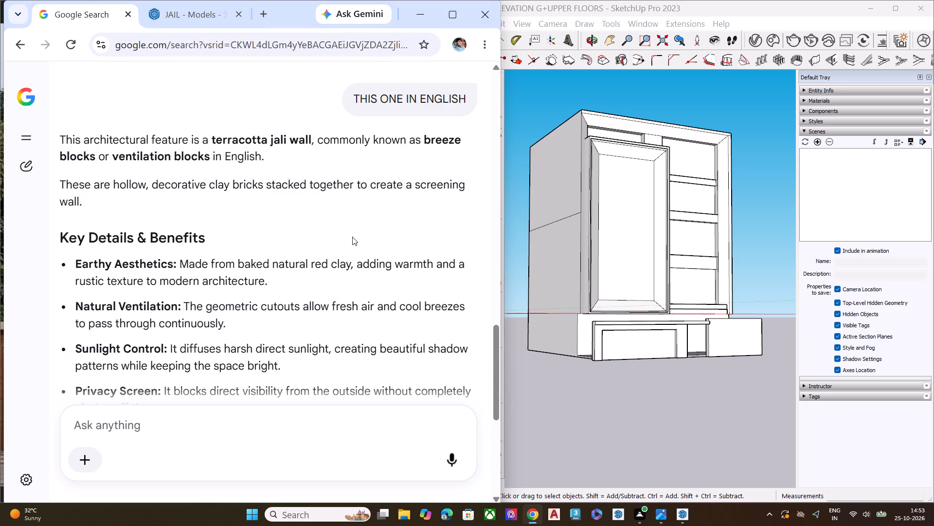
click(221, 22)
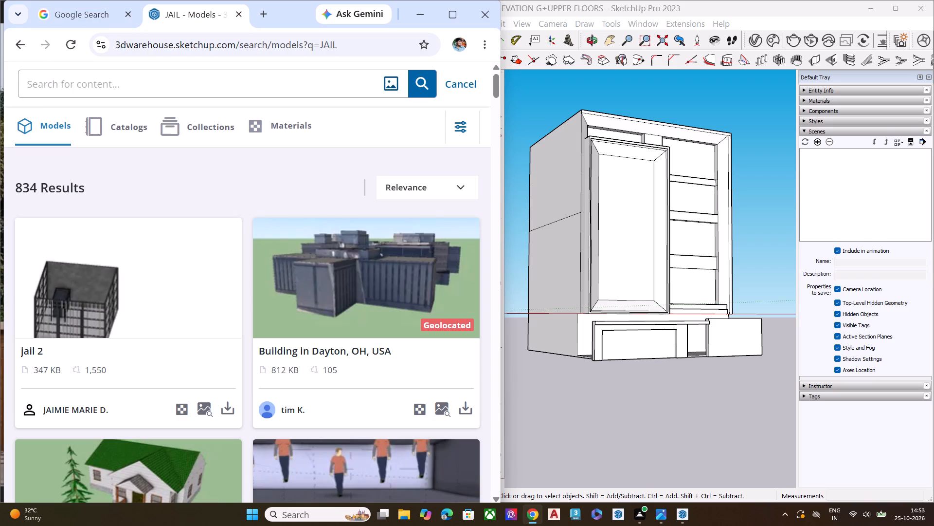
click(220, 87)
text(TERRA)
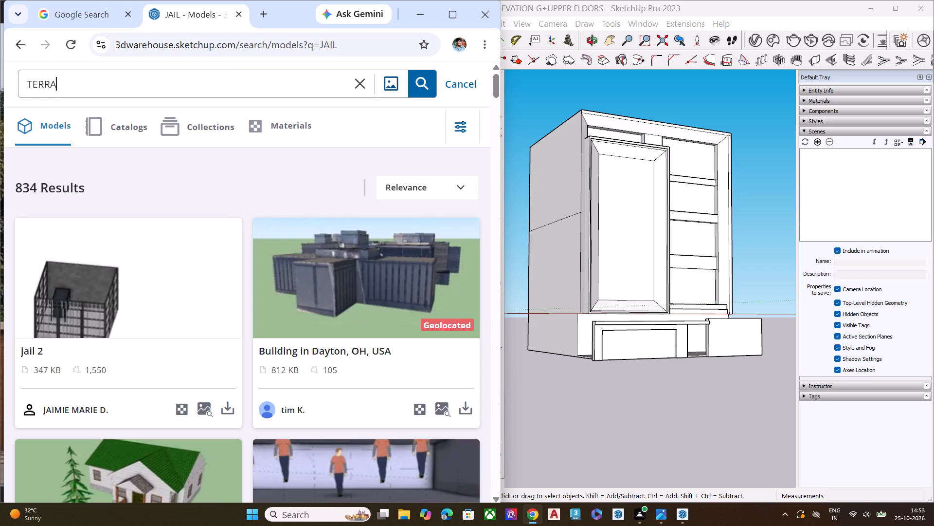
text(COTA)
key(Return)
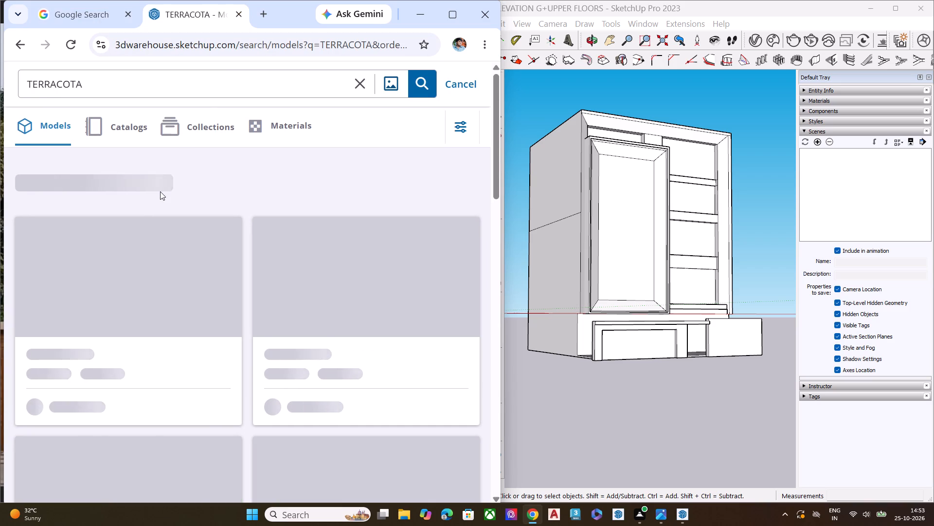
Download the Tropical Terracota model from the 3D Warehouse results as a SketchUp file.
scroll(216, 265, down, 3)
scroll(361, 270, down, 4)
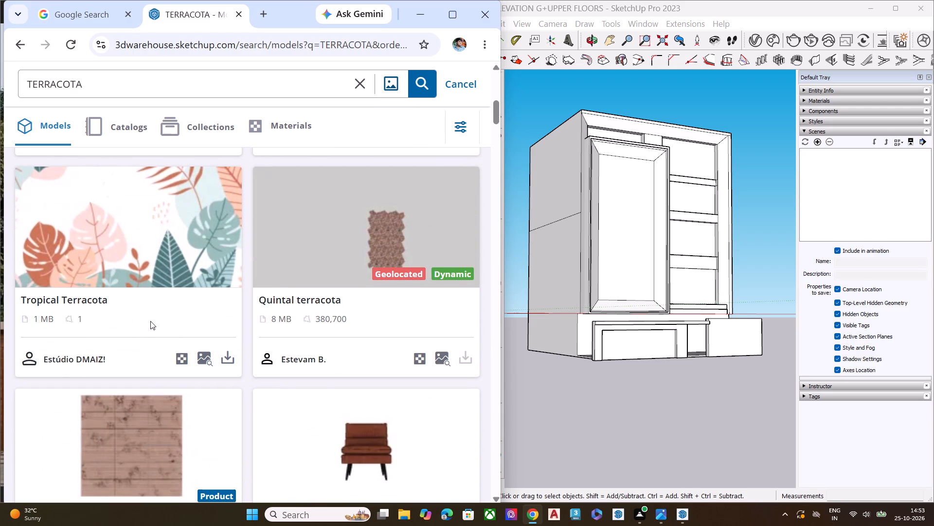
click(227, 358)
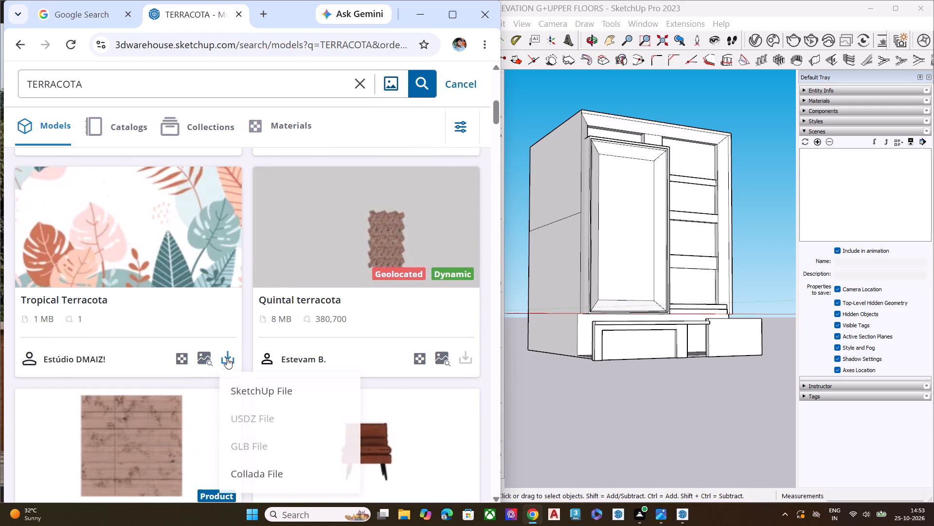
click(253, 390)
Browse the 3D Warehouse "TERRACOTA" model results for a jali-style screen or perforated block wall.
scroll(376, 271, down, 3)
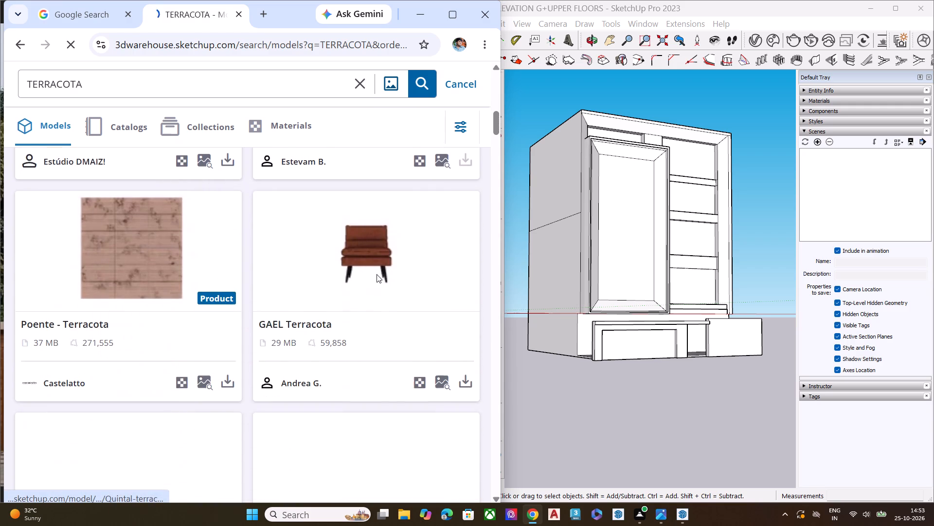
scroll(377, 325, down, 7)
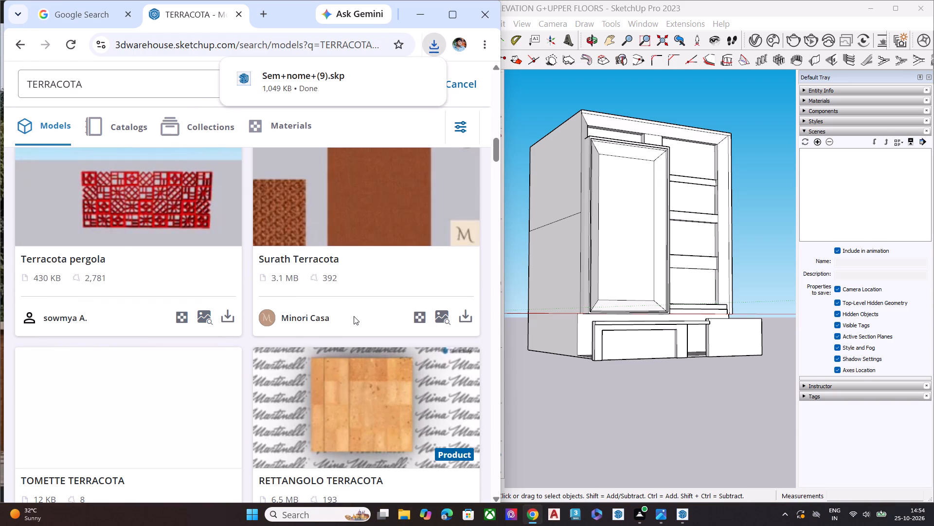
scroll(365, 319, down, 8)
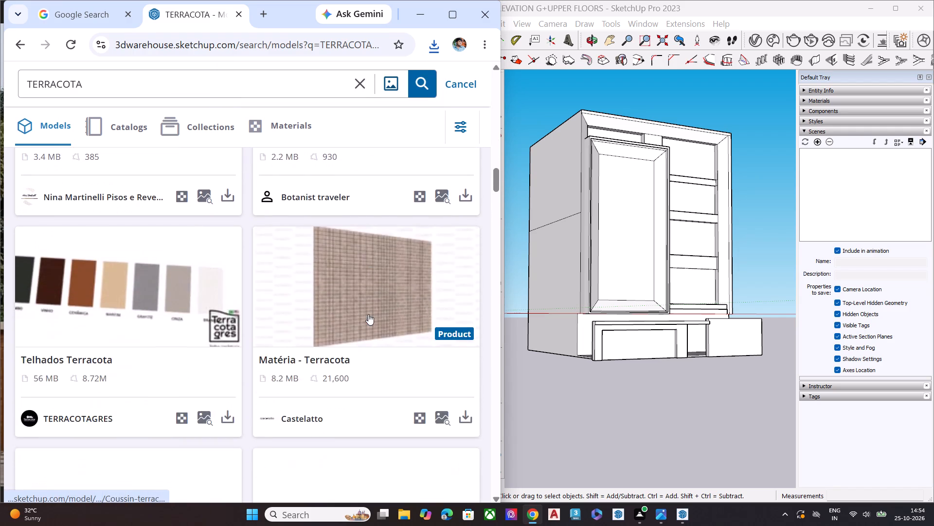
scroll(368, 314, down, 3)
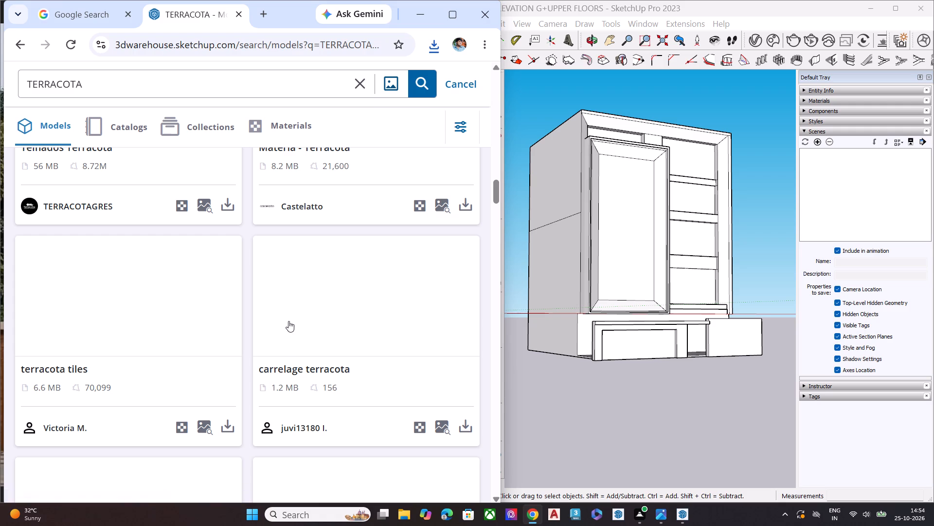
scroll(308, 323, down, 3)
scroll(309, 326, up, 2)
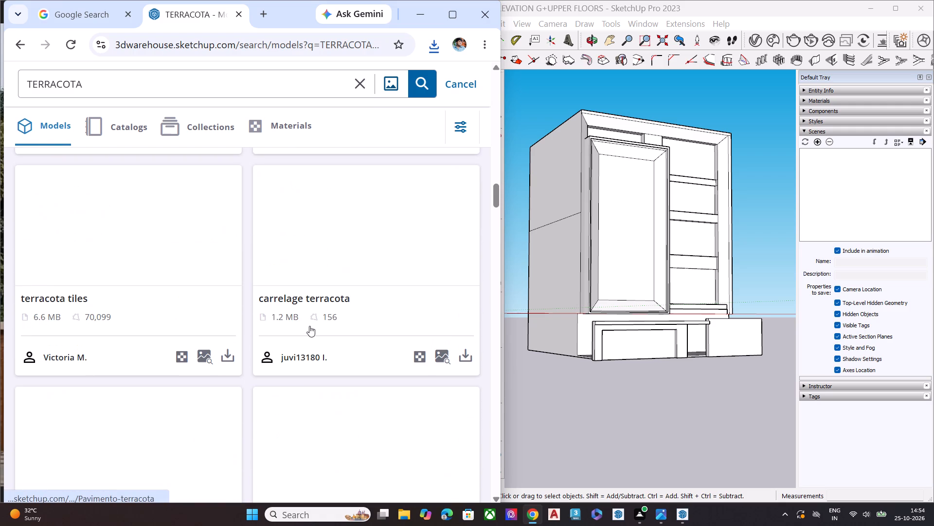
scroll(247, 335, down, 2)
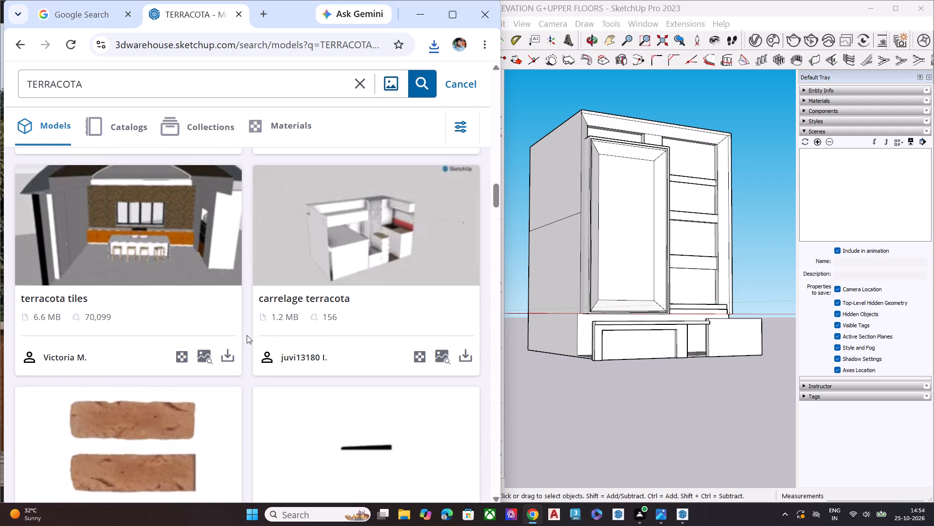
scroll(247, 335, down, 10)
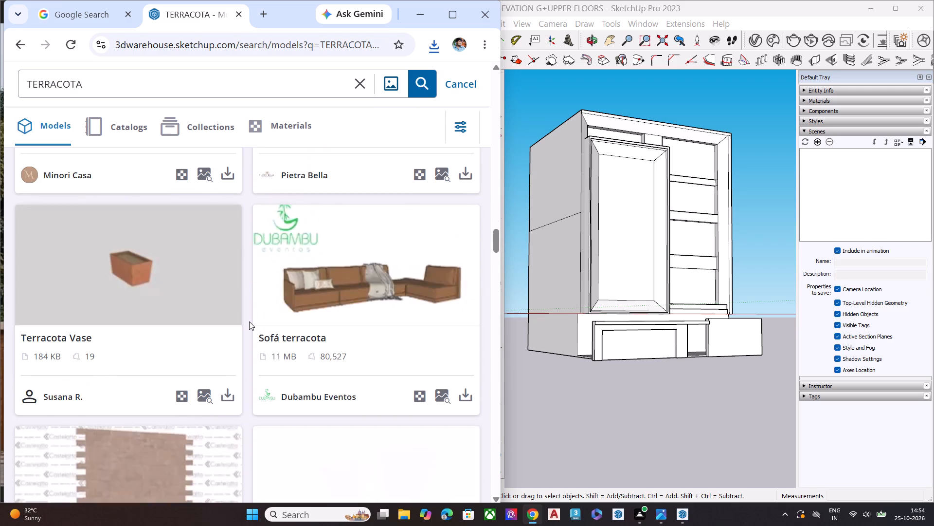
scroll(249, 321, down, 8)
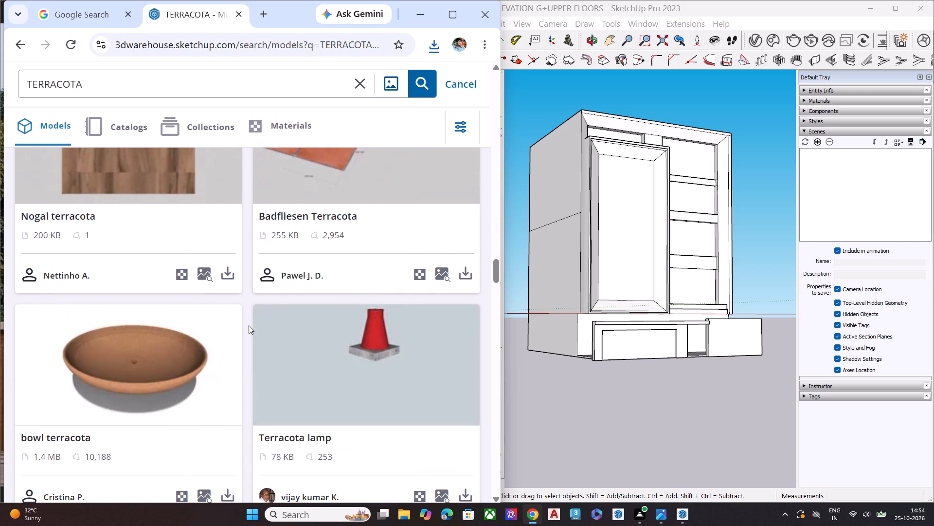
scroll(249, 325, up, 11)
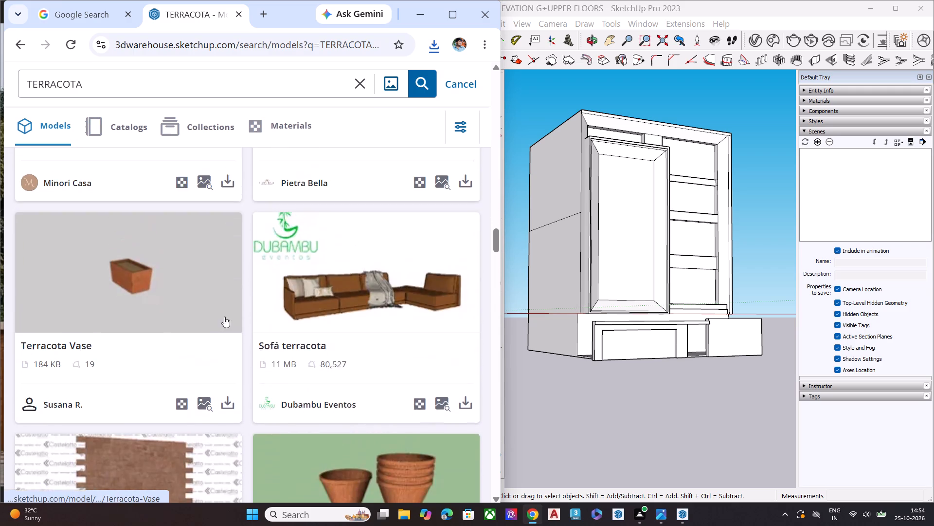
scroll(224, 317, up, 5)
scroll(286, 309, up, 1)
scroll(286, 309, down, 1)
scroll(286, 309, up, 5)
key(space)
scroll(287, 308, up, 2)
scroll(287, 308, down, 1)
scroll(287, 308, up, 6)
scroll(287, 308, down, 2)
scroll(287, 308, up, 3)
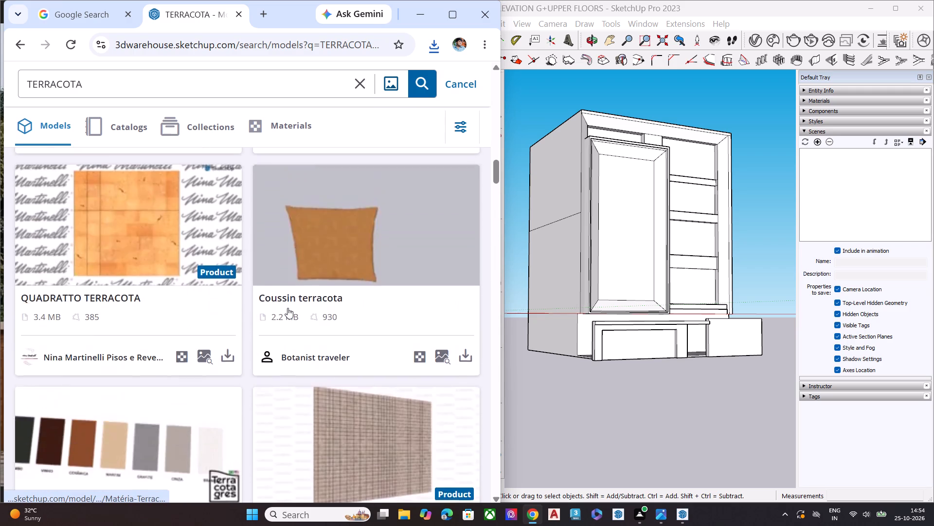
scroll(287, 308, up, 6)
scroll(289, 300, down, 1)
scroll(289, 300, up, 4)
scroll(368, 299, down, 1)
scroll(368, 299, up, 3)
scroll(368, 299, down, 1)
scroll(368, 299, up, 5)
scroll(293, 303, down, 1)
scroll(291, 303, up, 14)
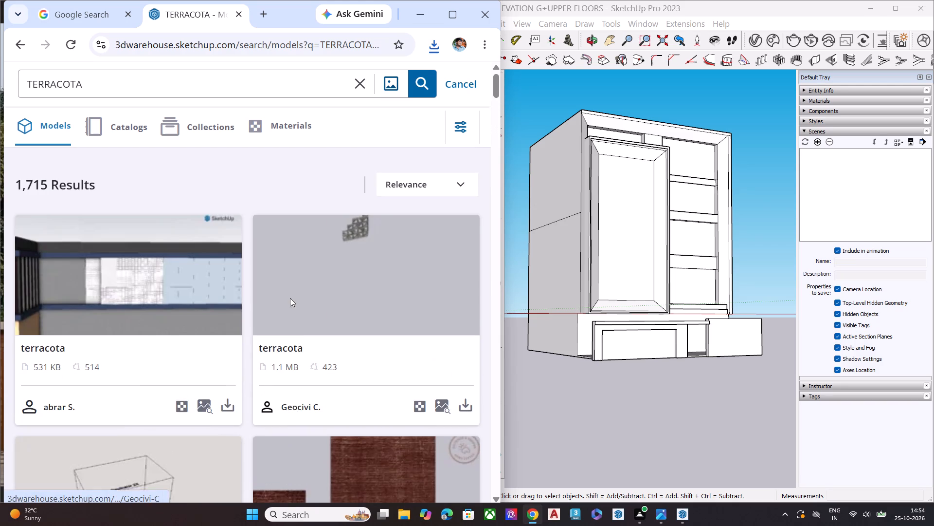
scroll(290, 298, up, 4)
Recheck the English term in the Google answer, search the 3D Warehouse models for "TERRACOTA WALL", and skim the results.
click(100, 19)
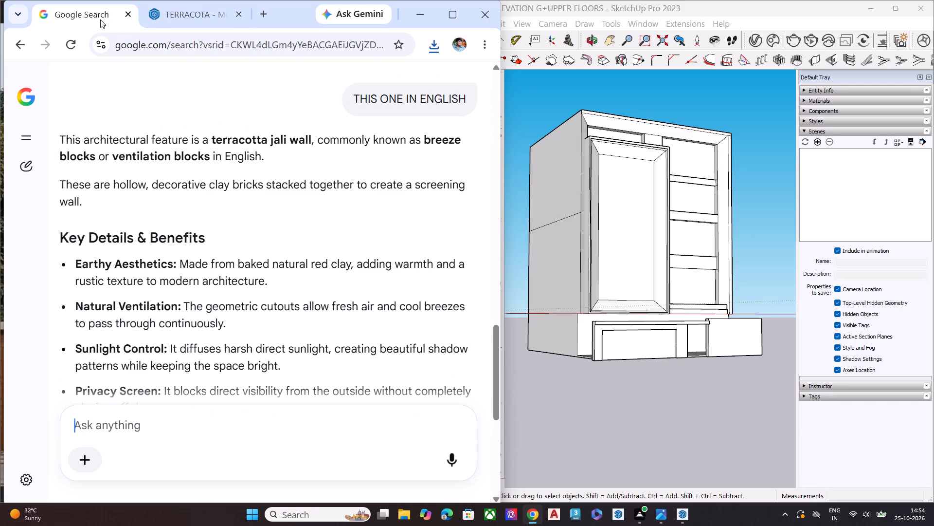
click(181, 19)
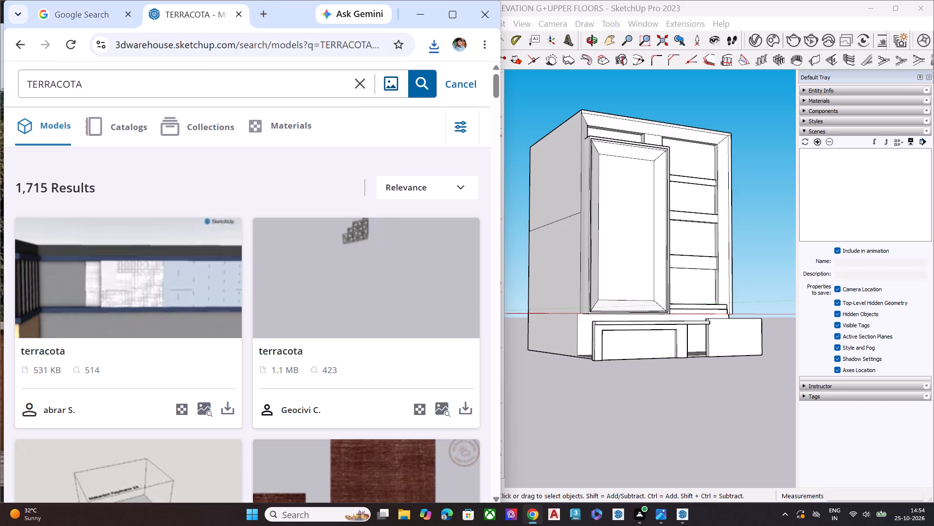
click(208, 82)
key(space)
text(WALL)
key(Return)
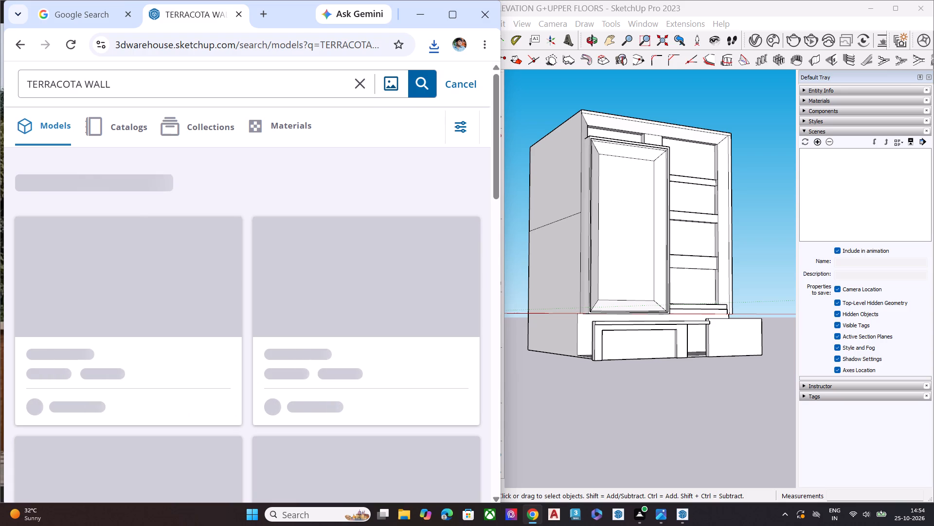
scroll(328, 252, down, 5)
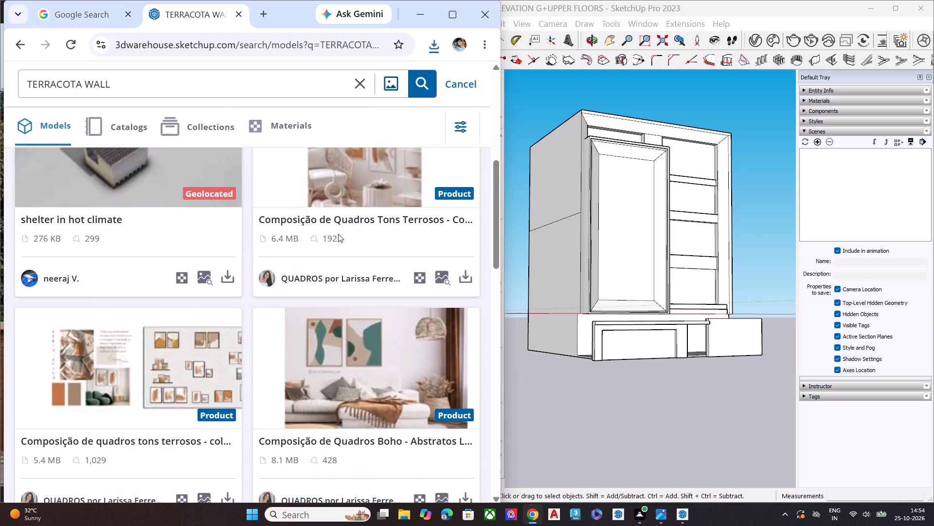
scroll(338, 234, down, 7)
scroll(333, 228, up, 3)
scroll(333, 228, down, 1)
scroll(333, 228, up, 3)
scroll(333, 228, down, 5)
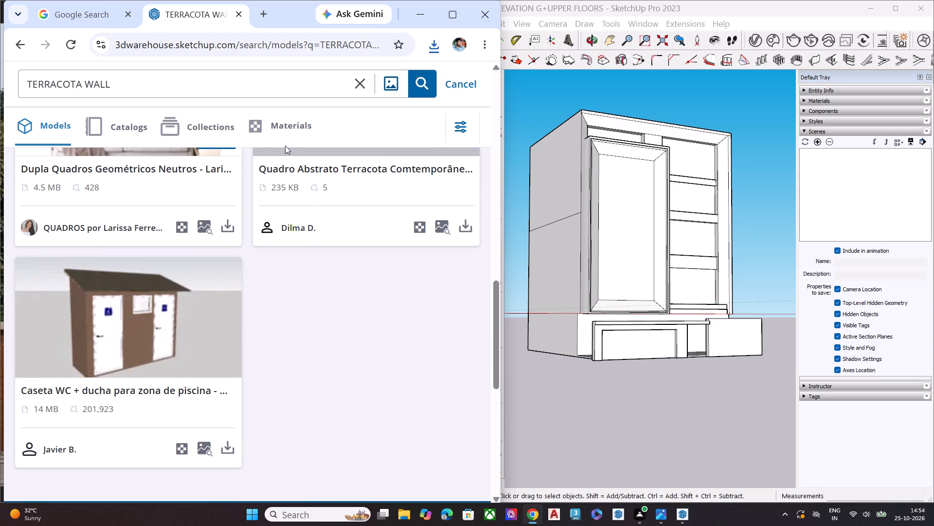
Change the 3D Warehouse model search to "TERRACOTA JAIL WALL" and check the results page.
click(197, 93)
key(BackSpace)
key(BackSpace)
key(BackSpace)
key(BackSpace)
key(j)
key(a)
text(IL)
key(space)
text(WALL)
key(Return)
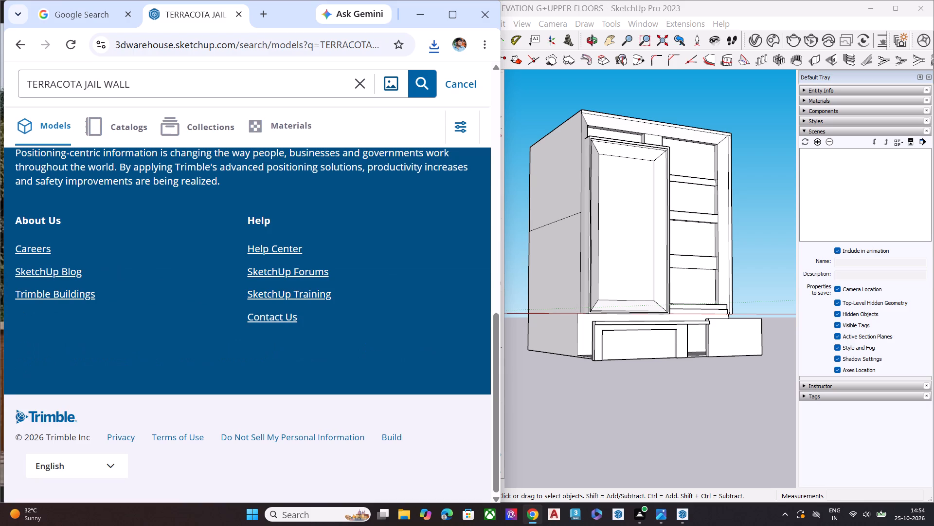
scroll(178, 166, down, 1)
scroll(177, 167, up, 4)
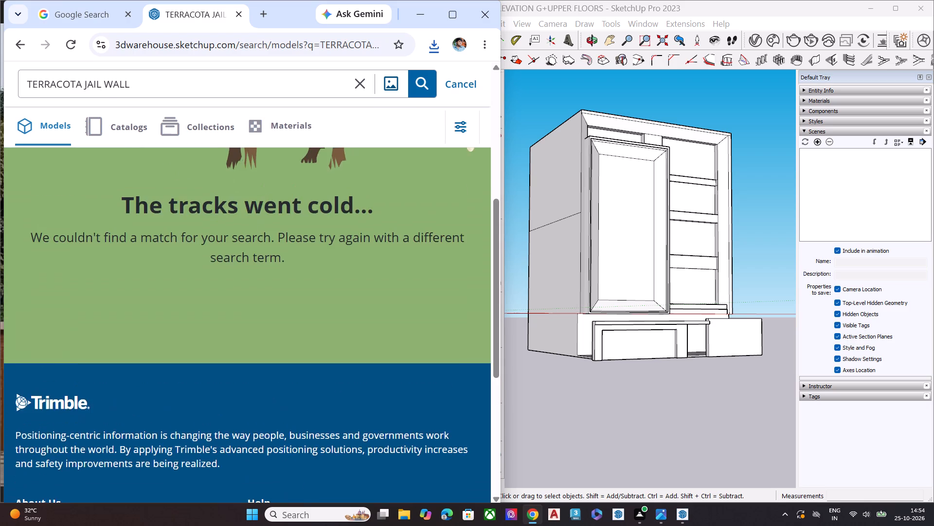
scroll(254, 227, up, 4)
scroll(254, 227, down, 1)
scroll(254, 227, up, 1)
Review the terracotta jali references in the Google answer, and search the 3D Warehouse models for "TERRACOTA CLAY JAIL WALL".
click(114, 16)
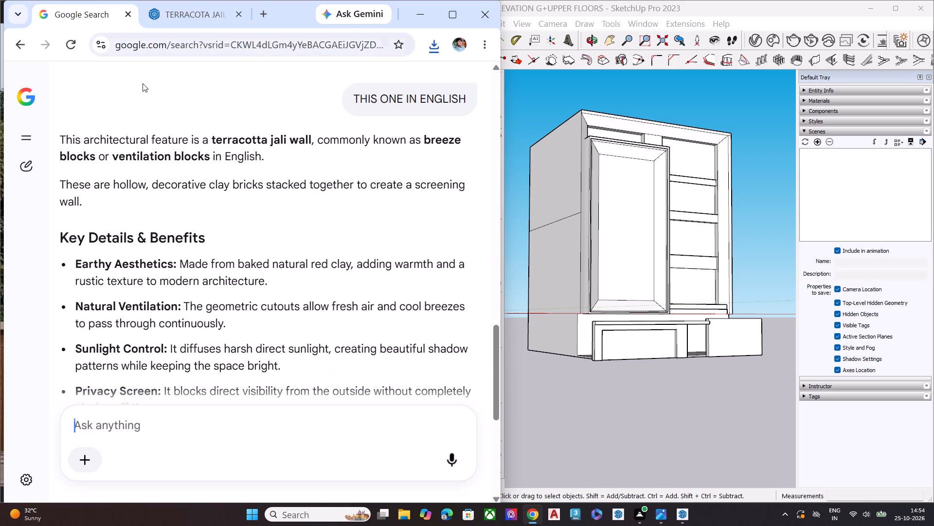
scroll(249, 241, up, 5)
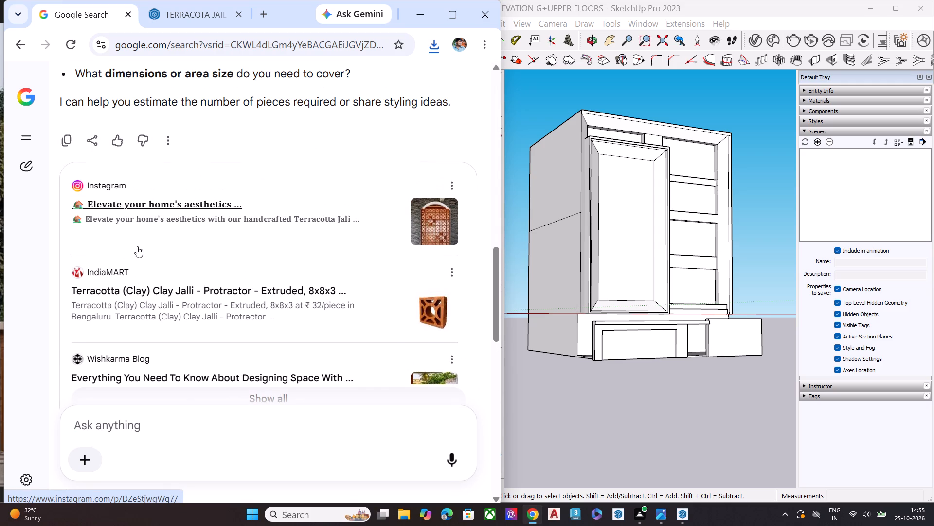
click(209, 19)
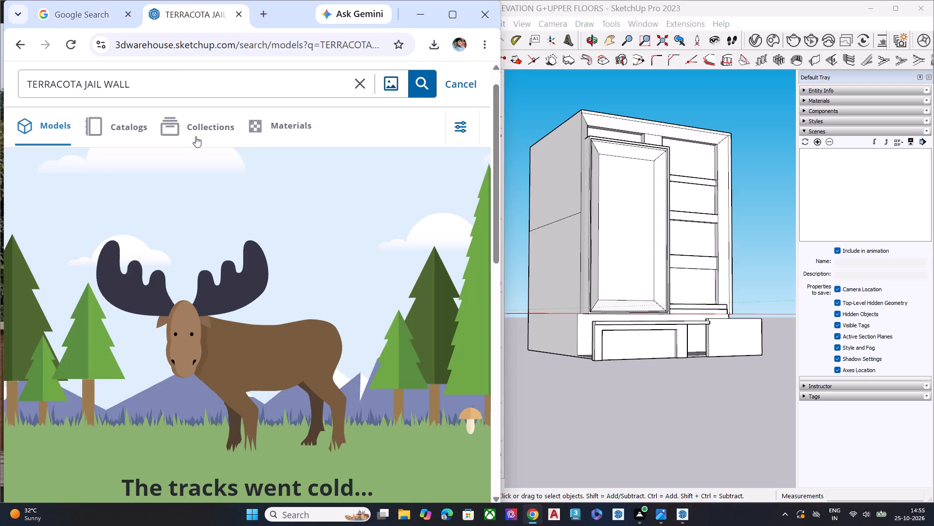
click(81, 89)
key(space)
key(Return)
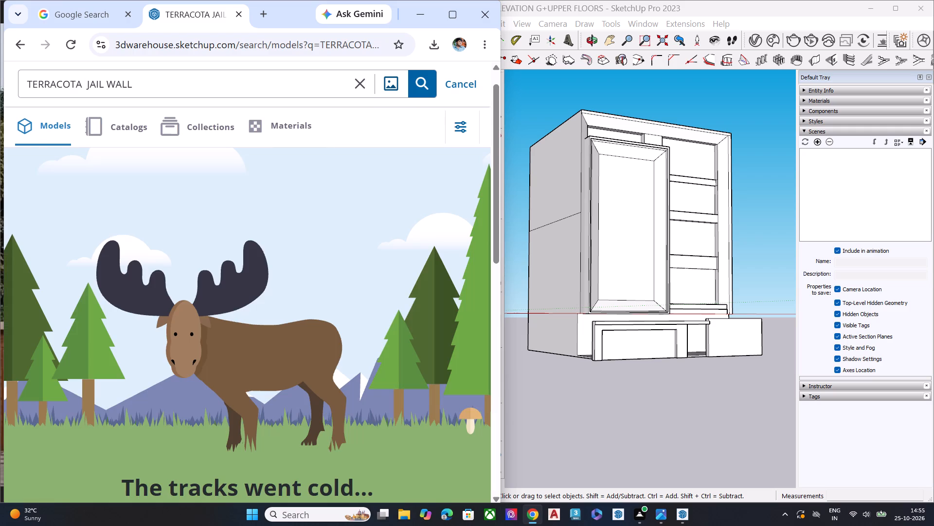
click(86, 90)
text(CLAY)
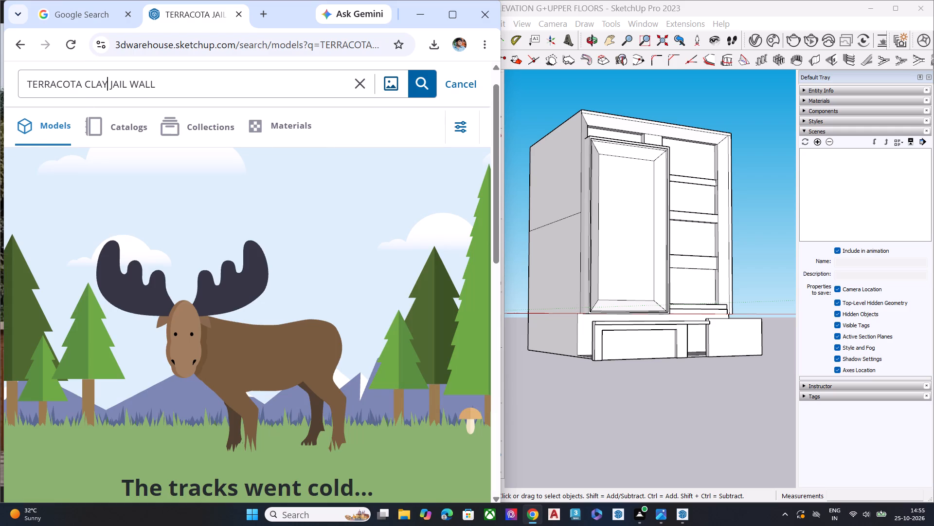
key(space)
key(Return)
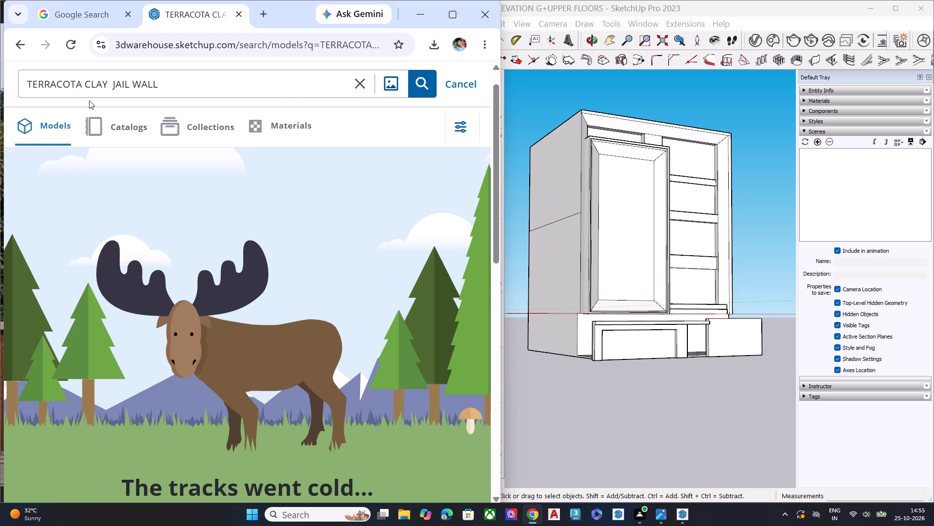
Remove "TERRACOTA" from the 3D Warehouse query and search the models for "CLAY JAIL WALL".
click(83, 91)
key(BackSpace)
key(BackSpace)
key(BackSpace)
key(BackSpace)
key(BackSpace)
key(BackSpace)
key(BackSpace)
key(BackSpace)
key(BackSpace)
key(BackSpace)
key(BackSpace)
key(BackSpace)
key(BackSpace)
key(BackSpace)
key(BackSpace)
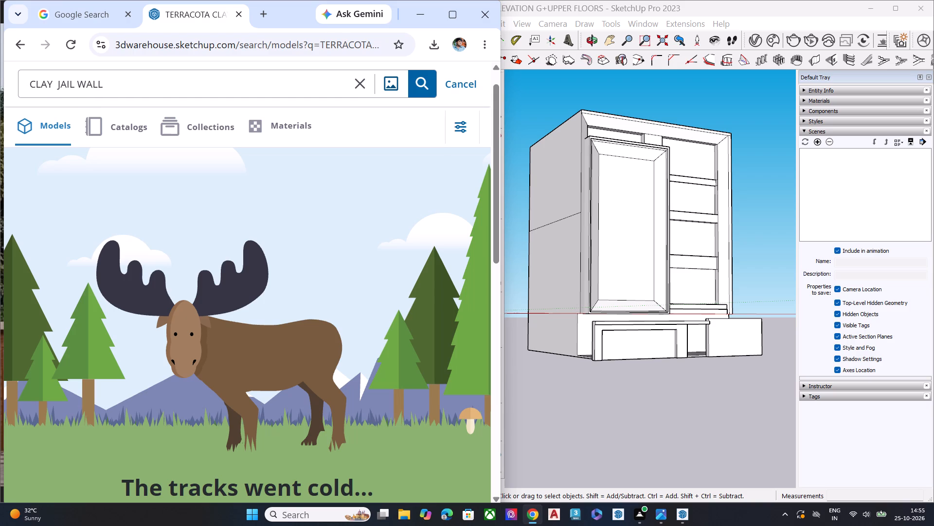
key(Return)
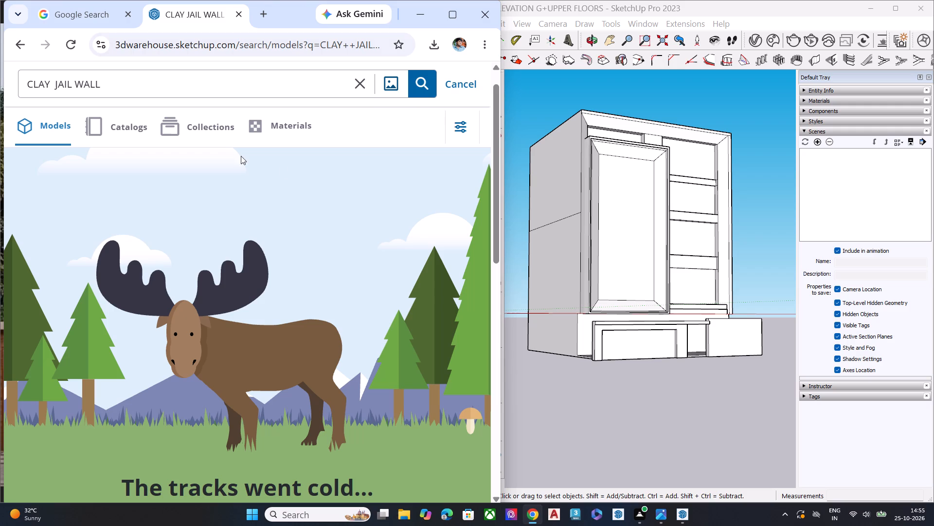
Clear the 3D Warehouse query, recheck the alternative names in the Google answer, and search the models for "VENTILATION WALL".
click(359, 92)
click(71, 15)
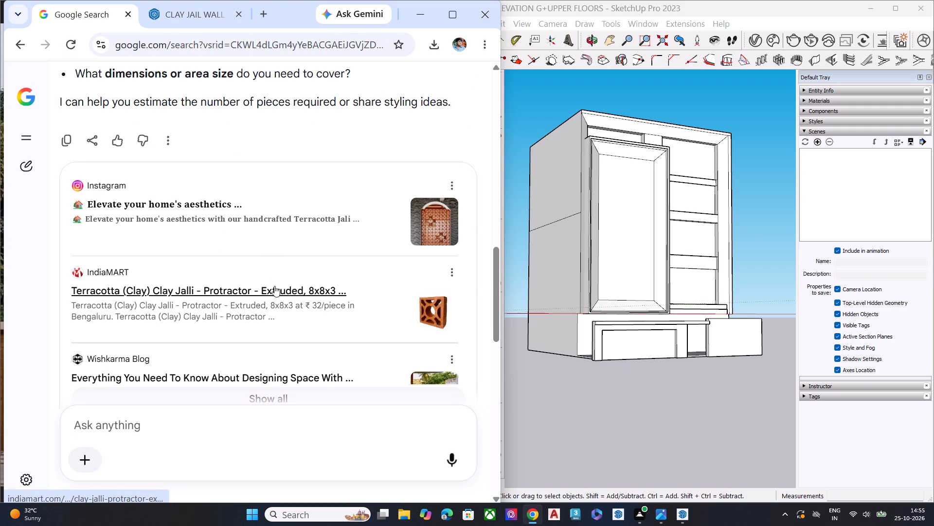
scroll(275, 287, down, 2)
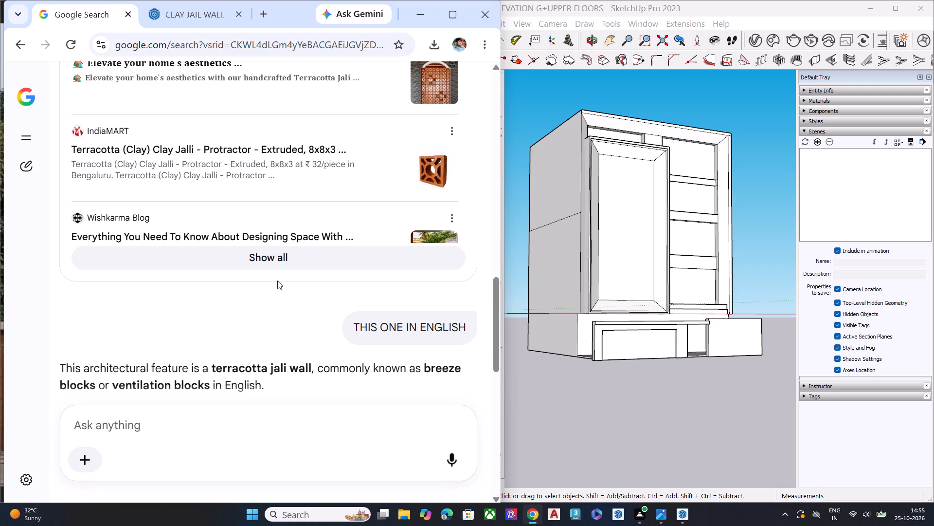
click(172, 18)
click(200, 87)
text(VENTILATION)
key(space)
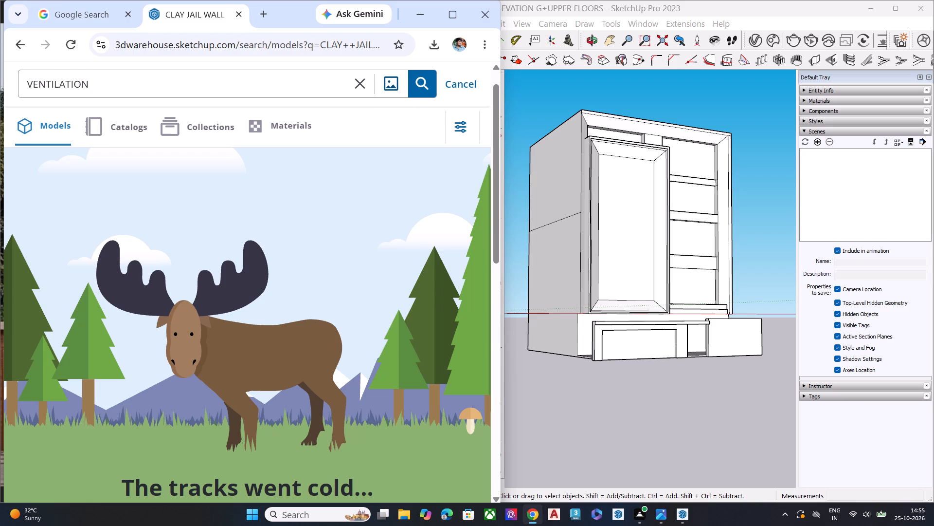
text(WALL)
key(Return)
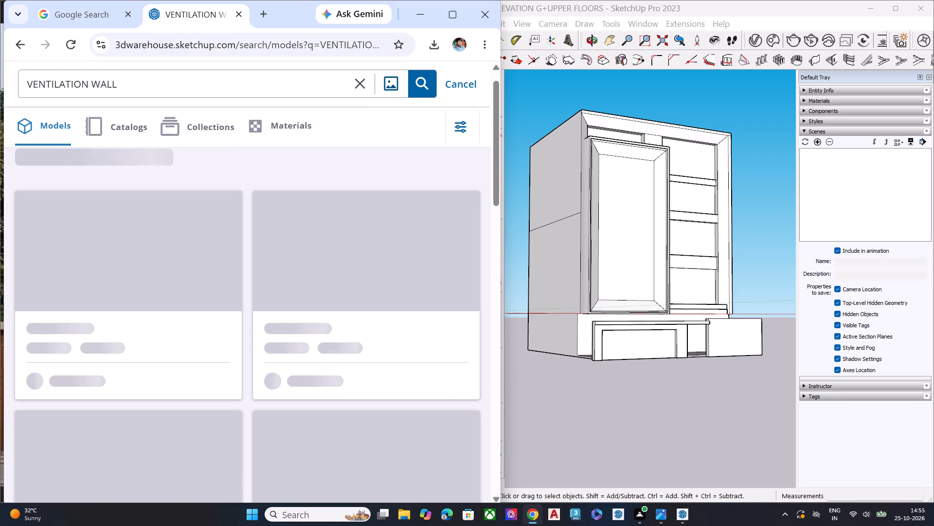
Check the ventilation wall results, recheck the alternative names in the Google answer, and search the 3D Warehouse models for "VENTILATION BLOCKS".
scroll(200, 87, down, 1)
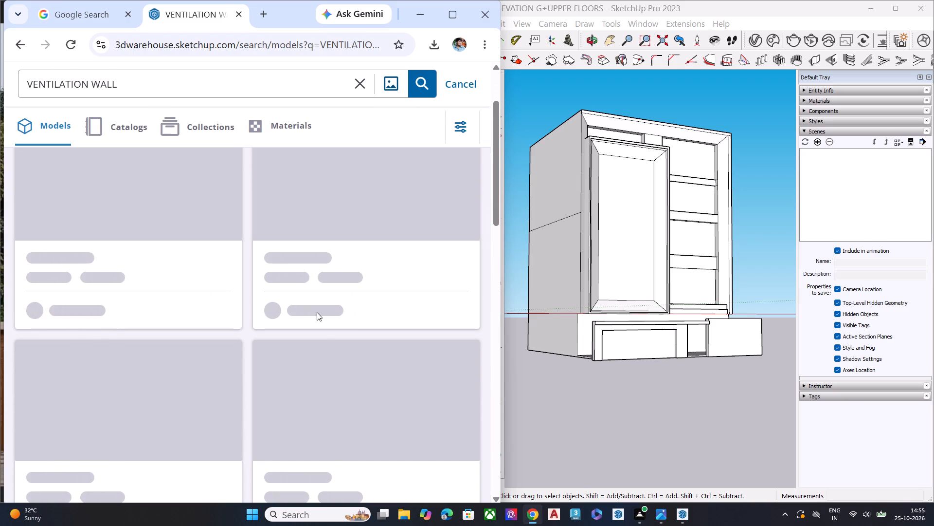
scroll(302, 332, up, 3)
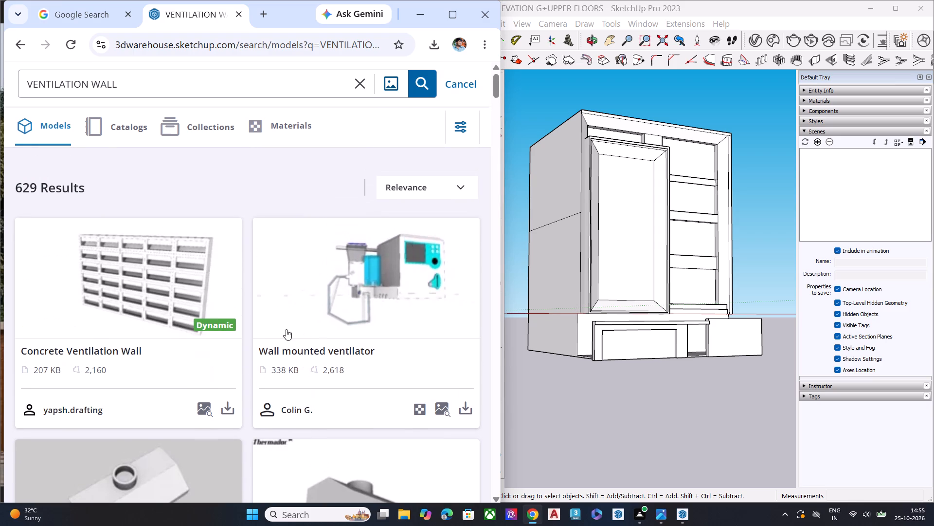
click(98, 20)
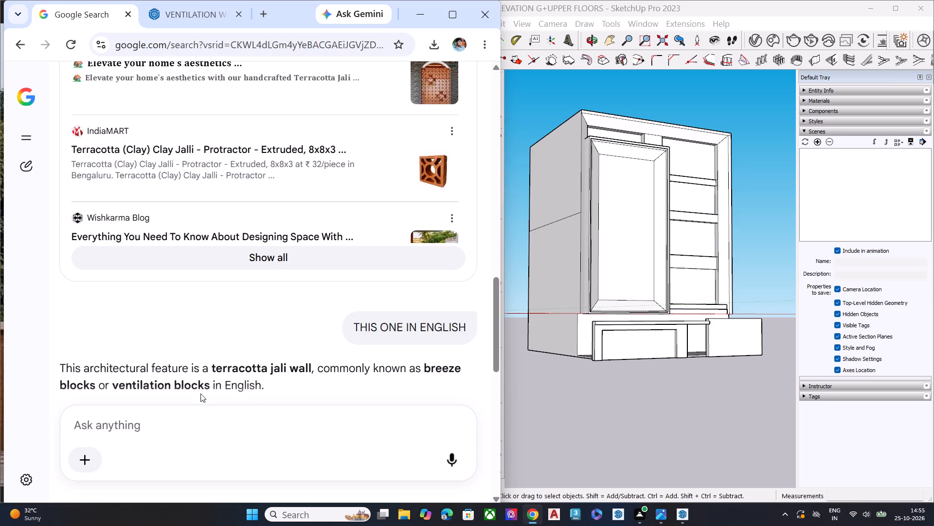
click(202, 16)
click(201, 91)
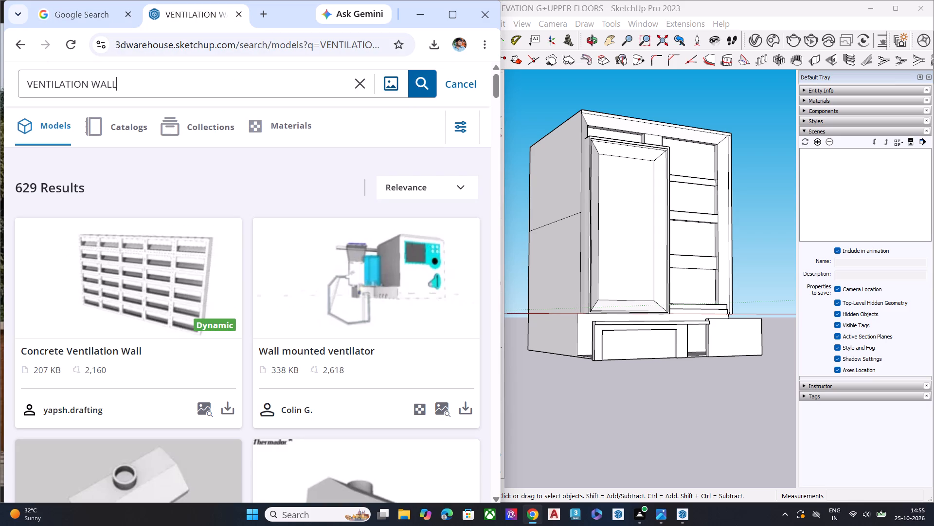
key(BackSpace)
key(BackSpace)
key(BackSpace)
key(BackSpace)
text(BLOCKS)
key(Return)
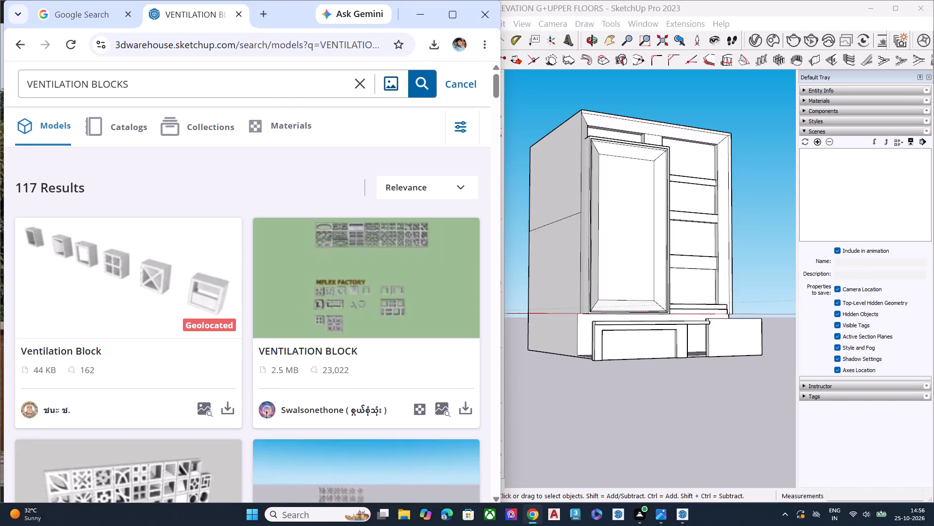
Browse the 3D Warehouse ventilation block results for a terracotta block that suits the facade screen panel.
scroll(210, 261, down, 4)
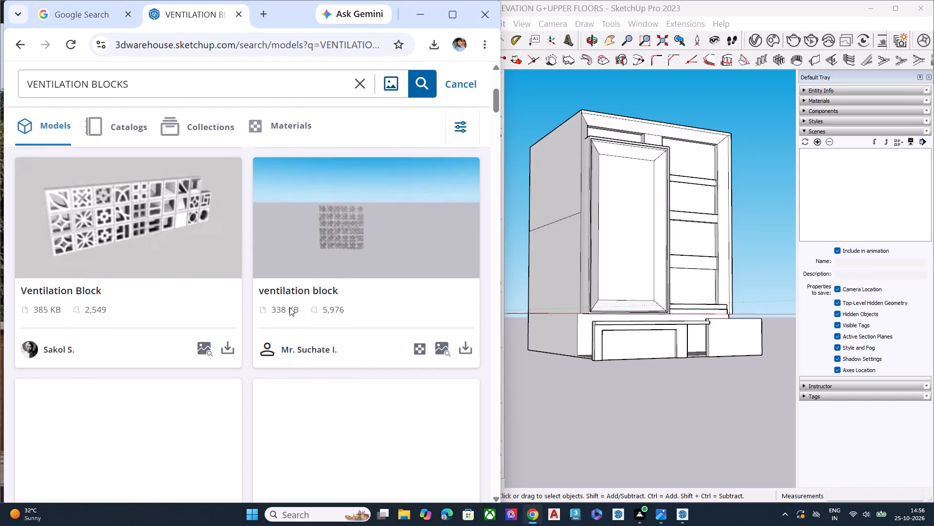
scroll(319, 304, down, 3)
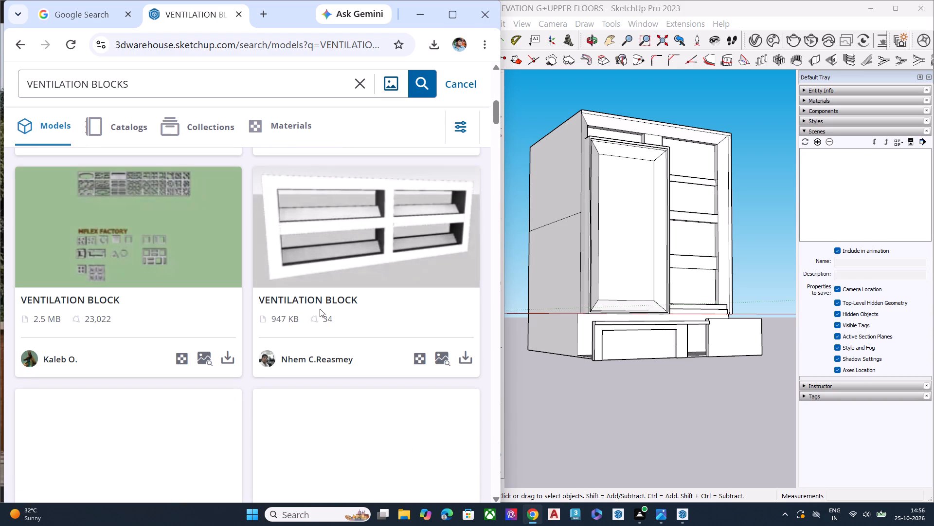
scroll(320, 309, down, 7)
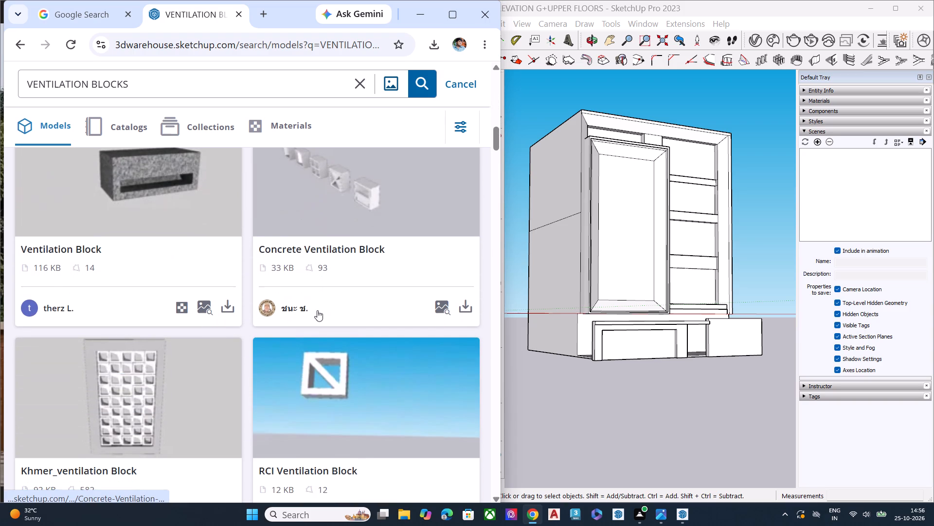
scroll(317, 310, down, 4)
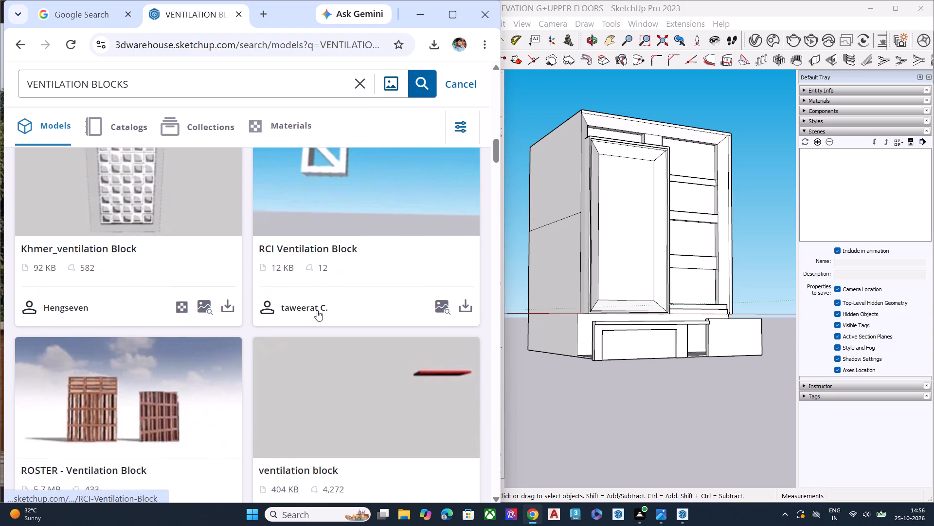
scroll(317, 310, down, 4)
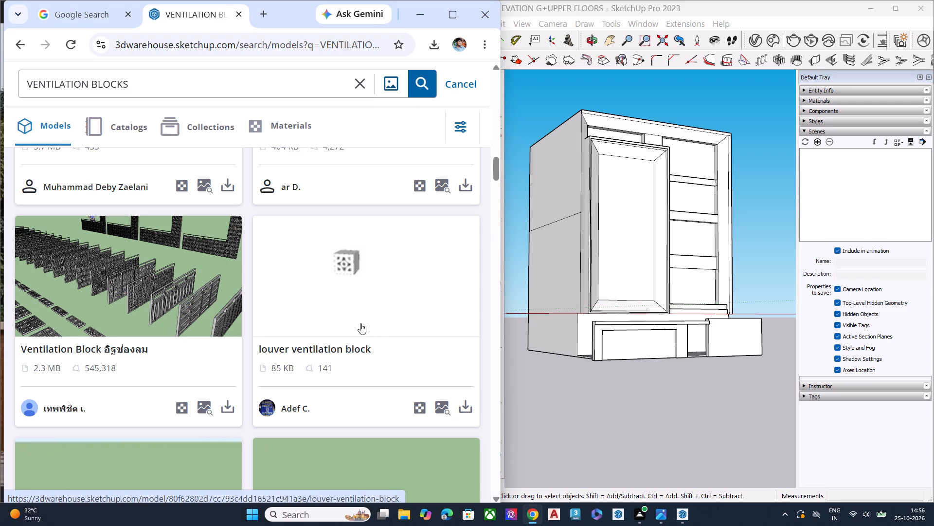
scroll(360, 323, down, 3)
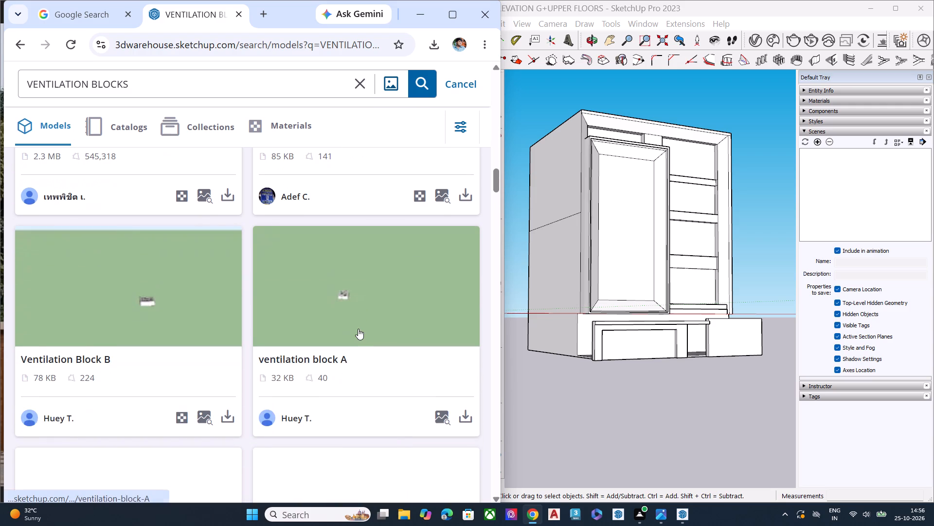
scroll(358, 329, down, 3)
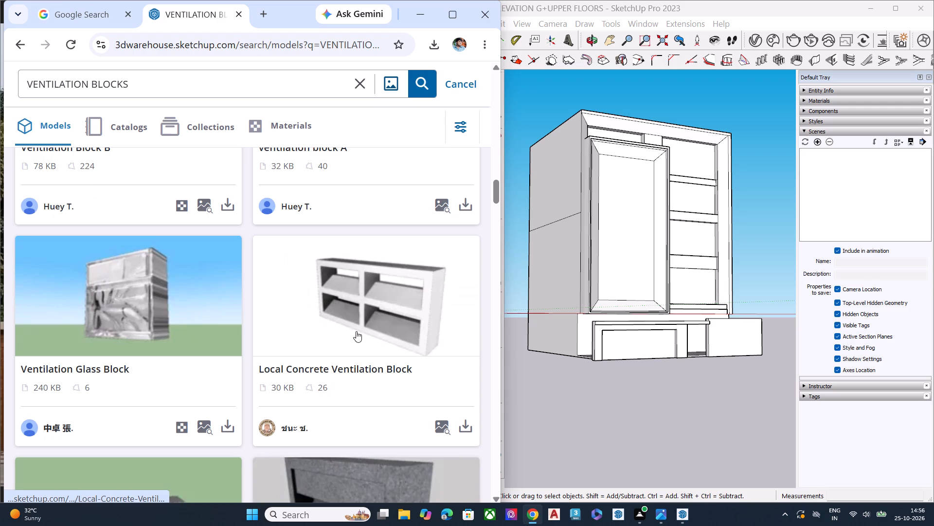
scroll(216, 337, down, 2)
scroll(323, 330, down, 4)
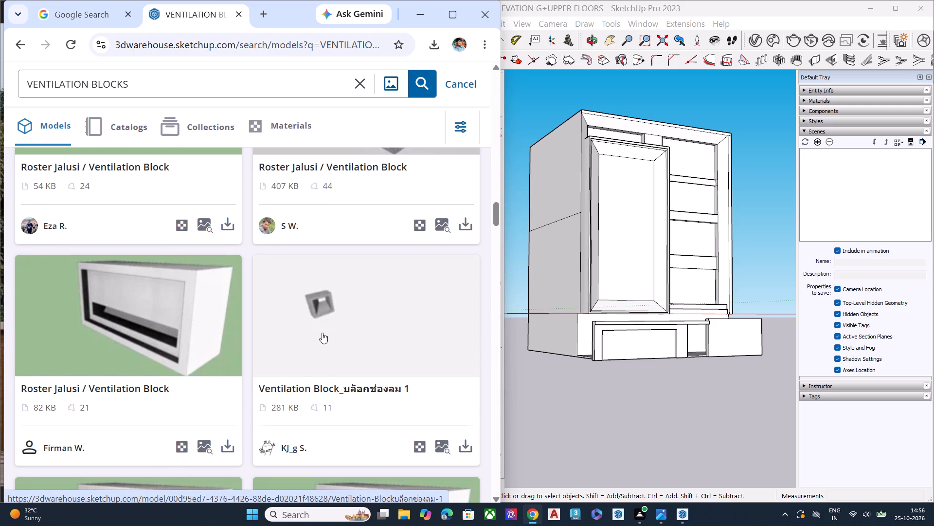
scroll(322, 334, down, 7)
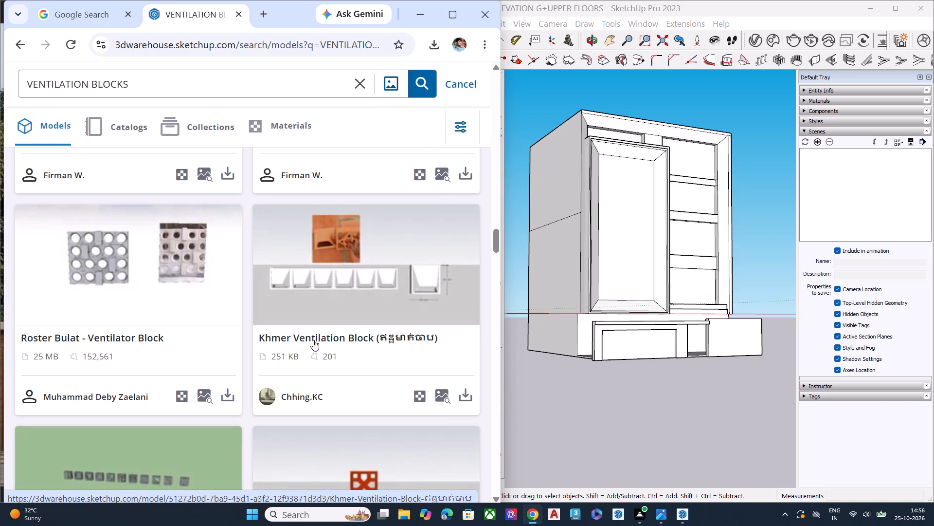
scroll(313, 340, down, 1)
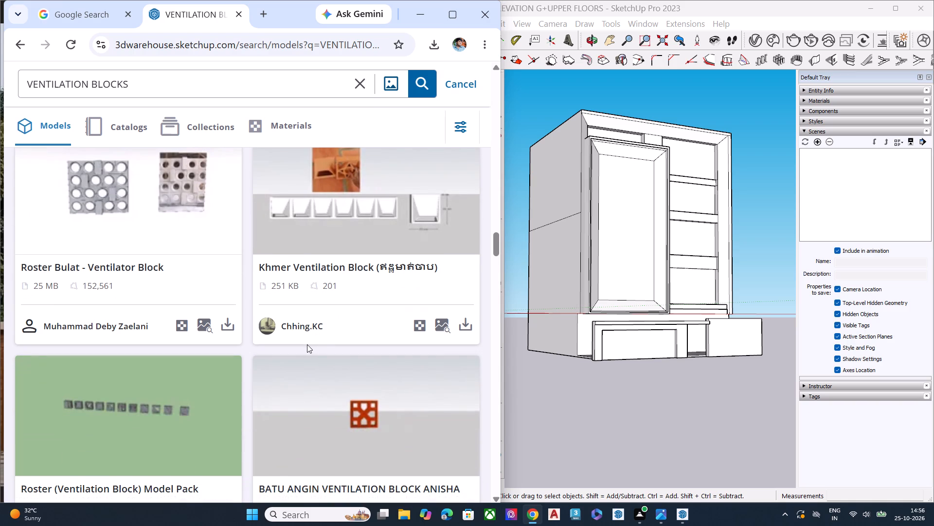
scroll(301, 501, down, 1)
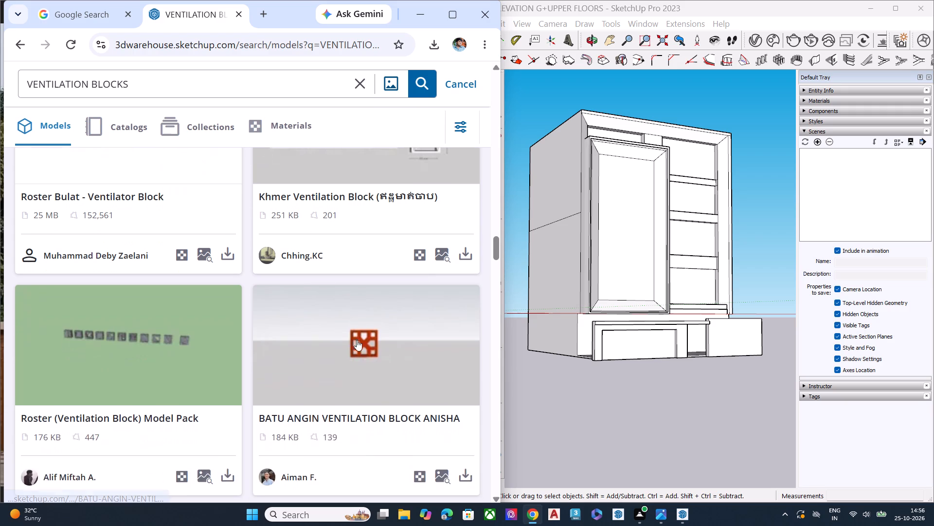
scroll(357, 341, down, 5)
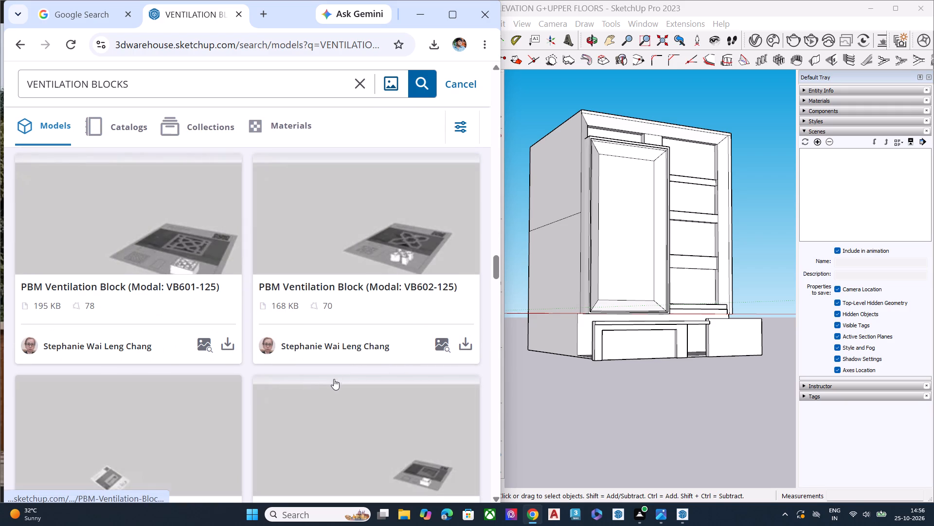
scroll(332, 369, down, 4)
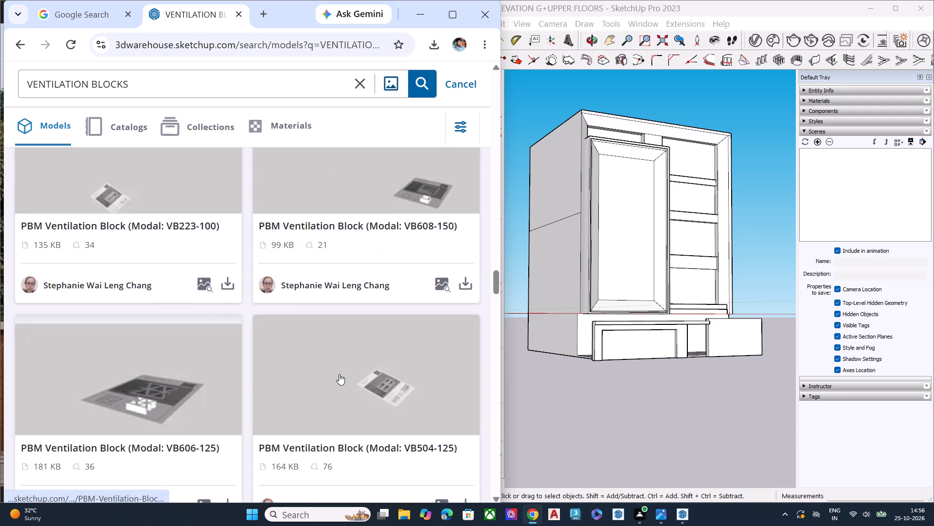
scroll(339, 374, down, 1)
Download the Khmer Ventilation Block model as a SketchUp file.
scroll(338, 374, up, 11)
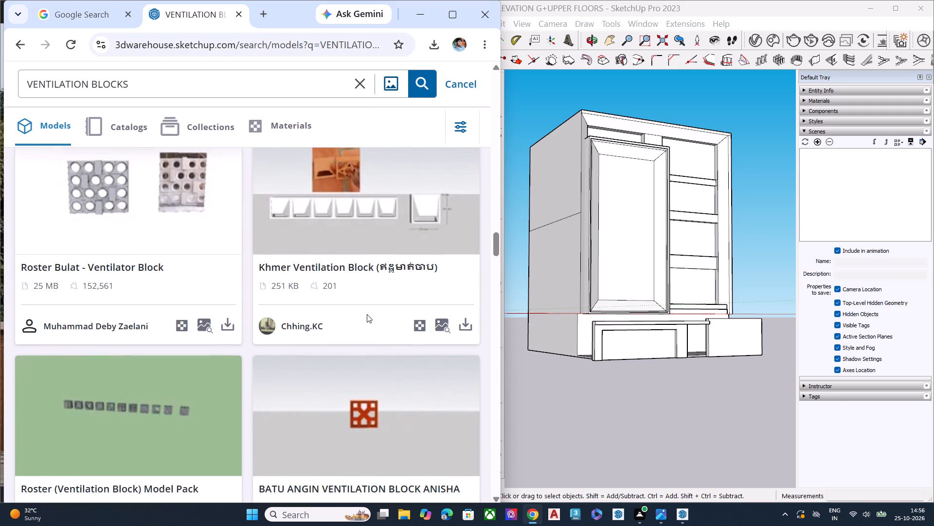
scroll(367, 314, up, 2)
scroll(367, 314, down, 1)
click(468, 395)
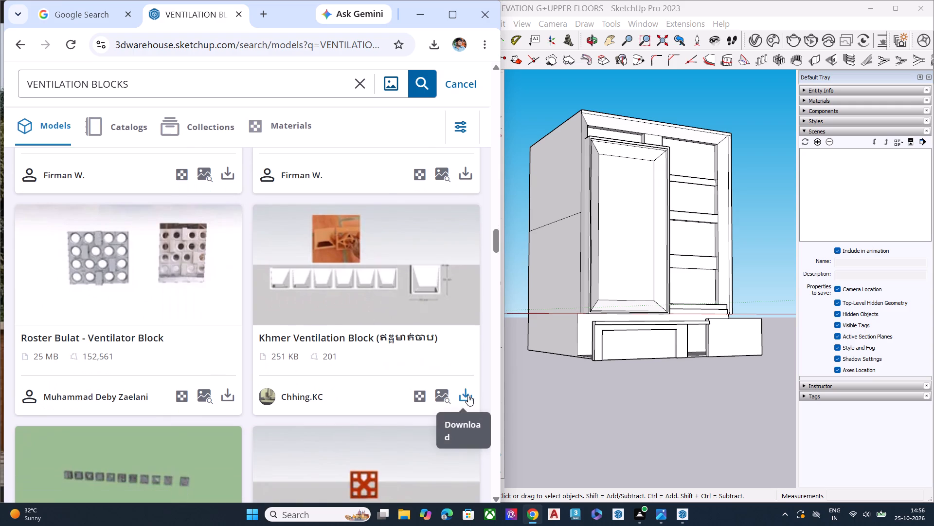
click(397, 429)
Find the Roster Manggis/Mangosteen Pattern ventilation block among the results and download it as a SketchUp file.
scroll(355, 323, up, 3)
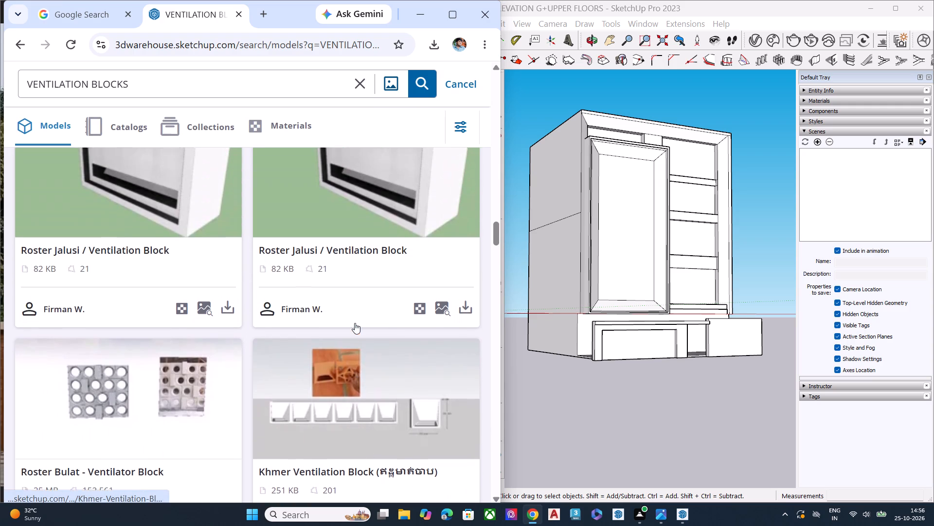
scroll(355, 323, up, 1)
scroll(355, 323, down, 6)
scroll(394, 358, down, 2)
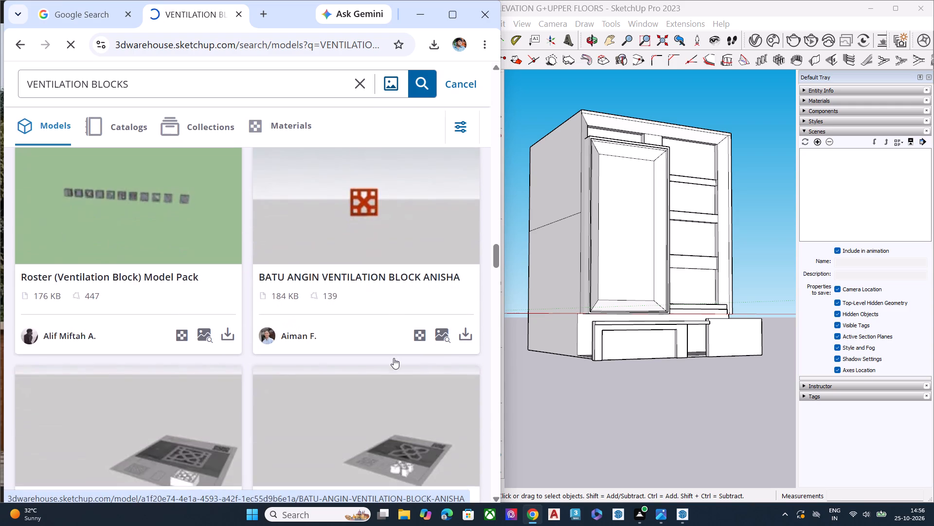
scroll(394, 358, down, 16)
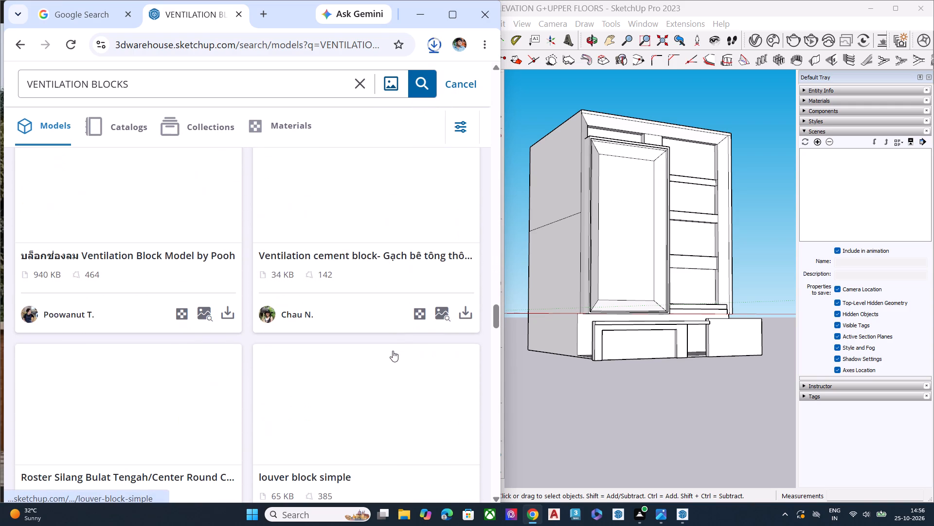
scroll(391, 348, up, 4)
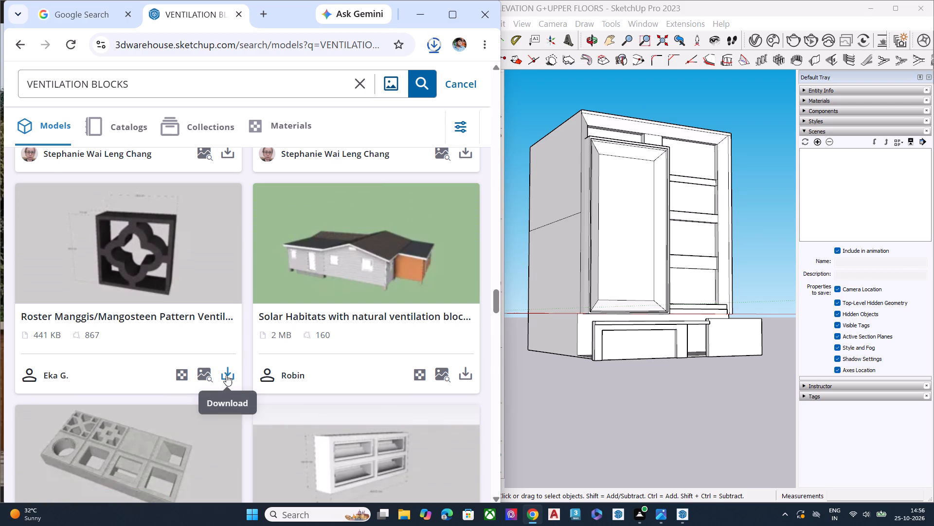
click(226, 375)
click(243, 265)
Look over the surrounding ventilation block results and check the recent download history for the downloaded block models.
scroll(212, 317, down, 5)
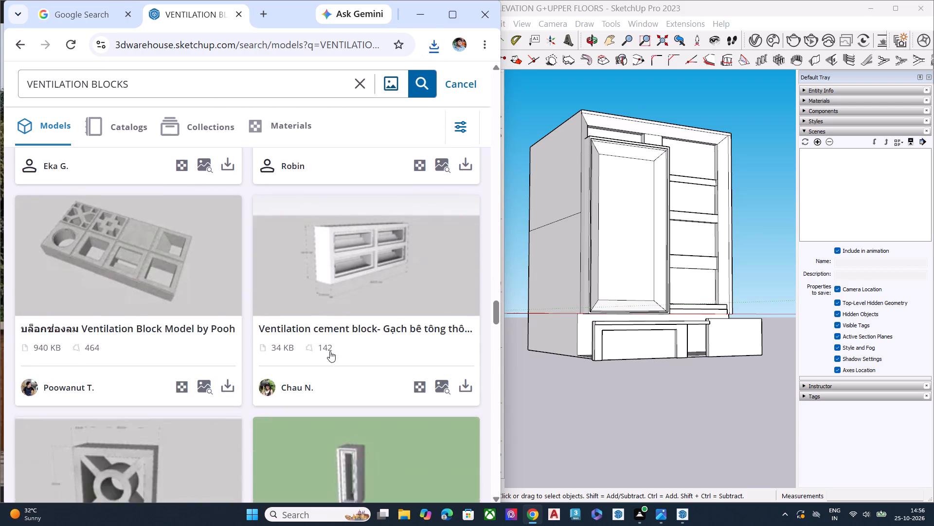
scroll(330, 351, down, 1)
scroll(353, 354, up, 6)
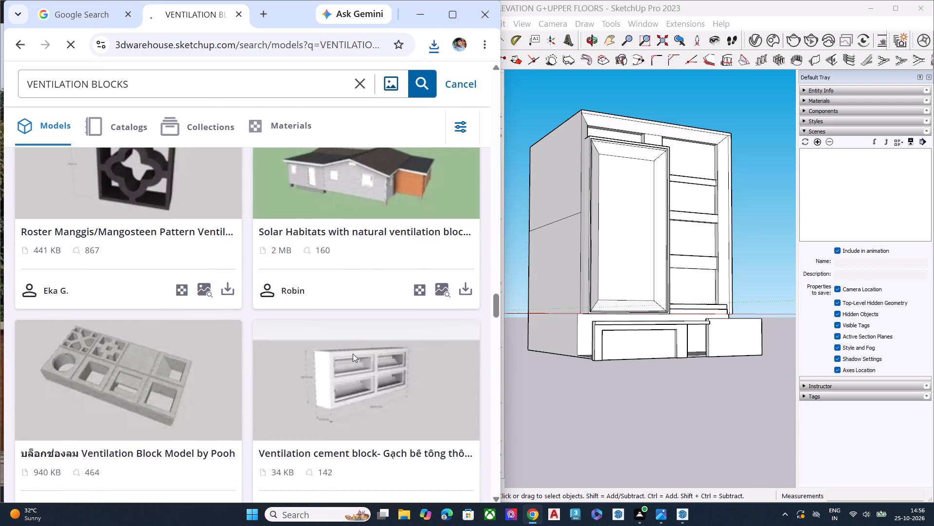
scroll(399, 347, up, 11)
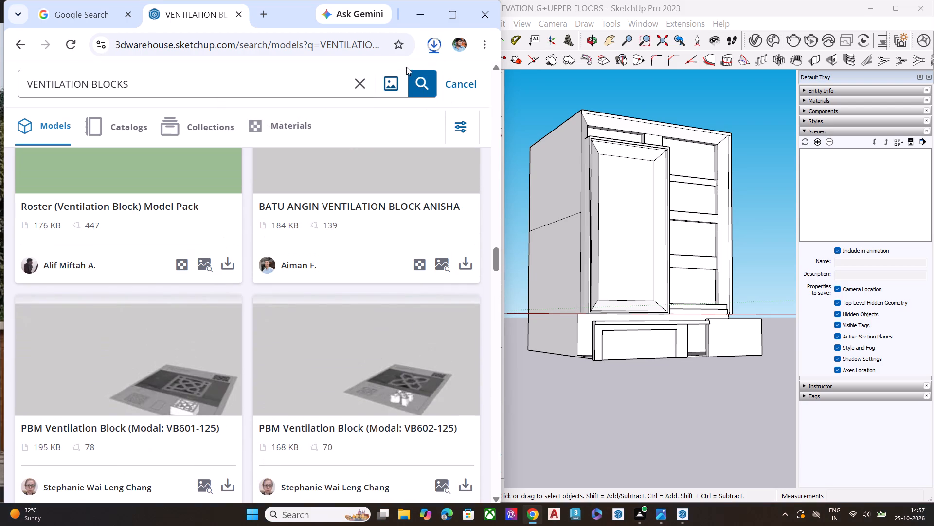
click(440, 52)
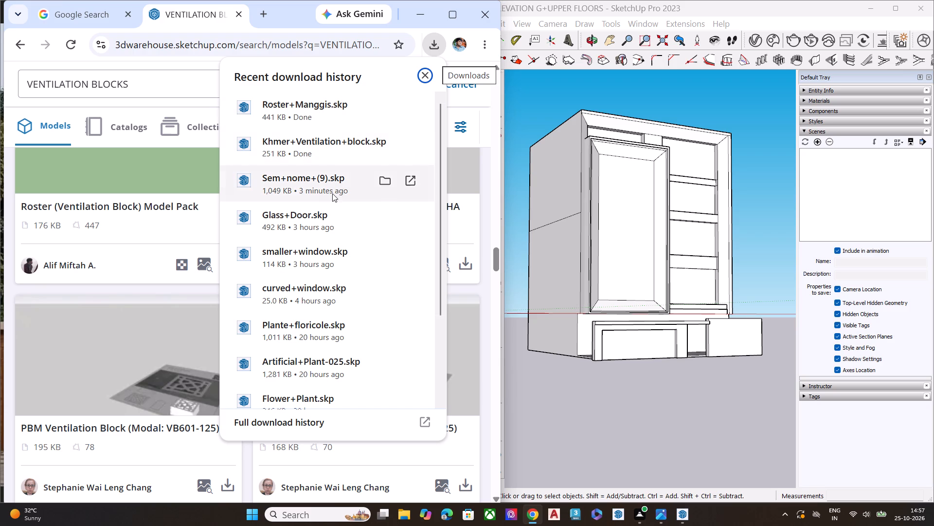
click(182, 87)
scroll(365, 254, up, 4)
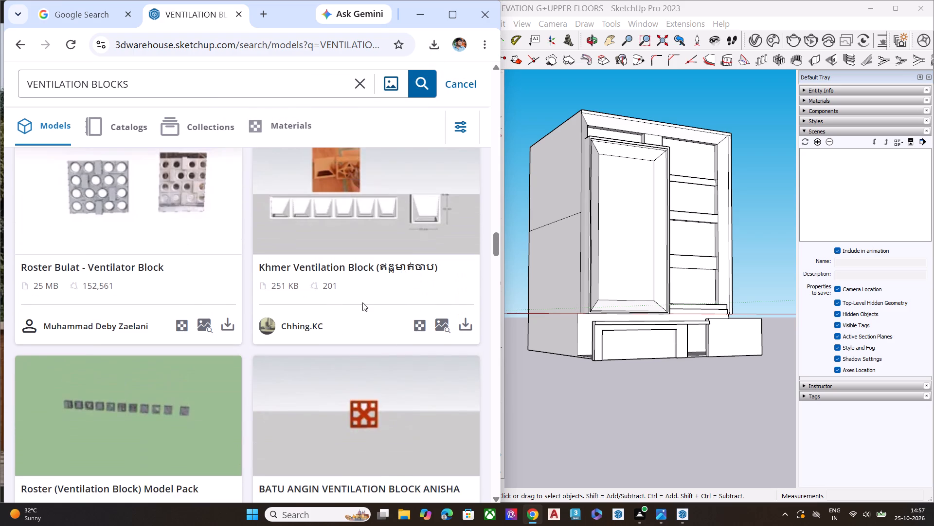
scroll(348, 297, up, 3)
scroll(348, 297, down, 2)
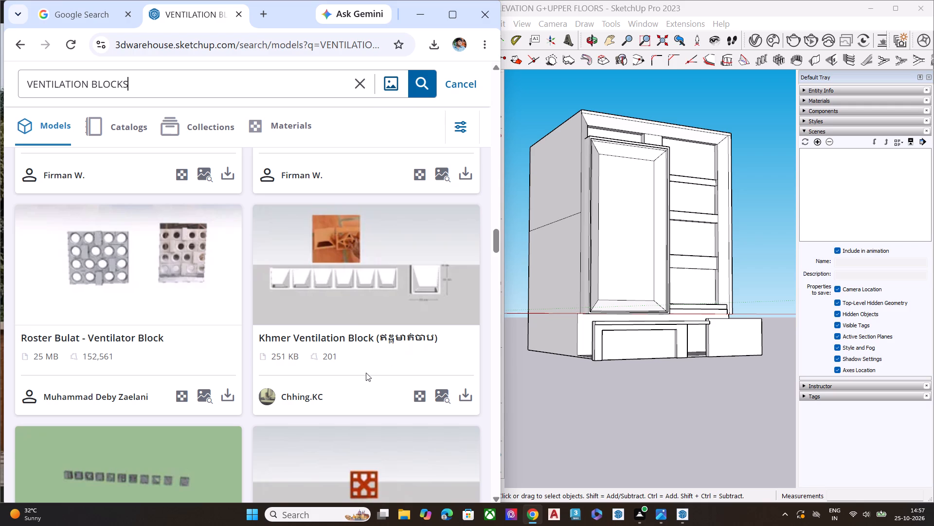
click(431, 52)
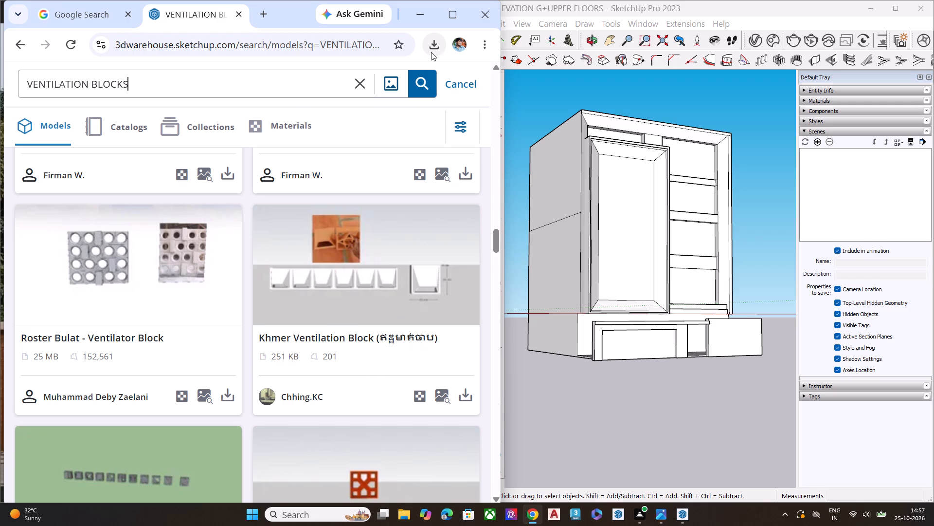
click(431, 53)
scroll(360, 280, down, 2)
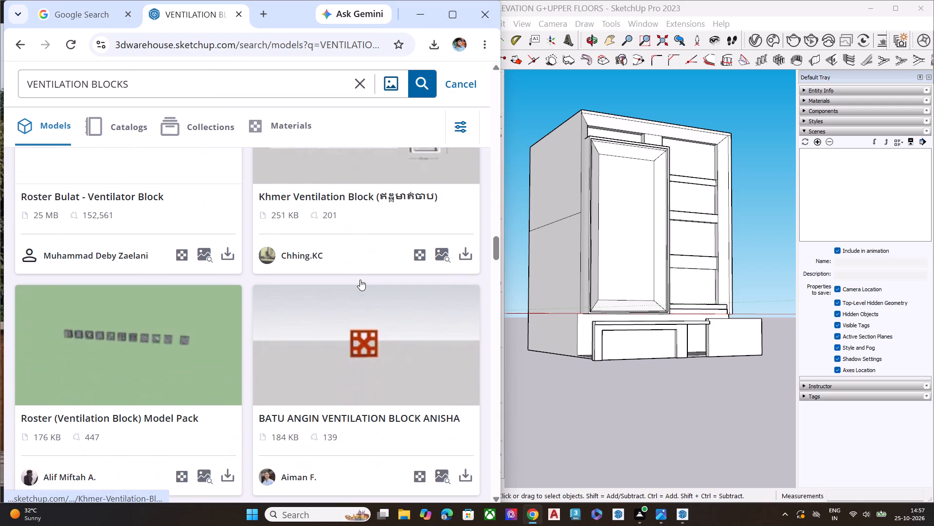
click(439, 50)
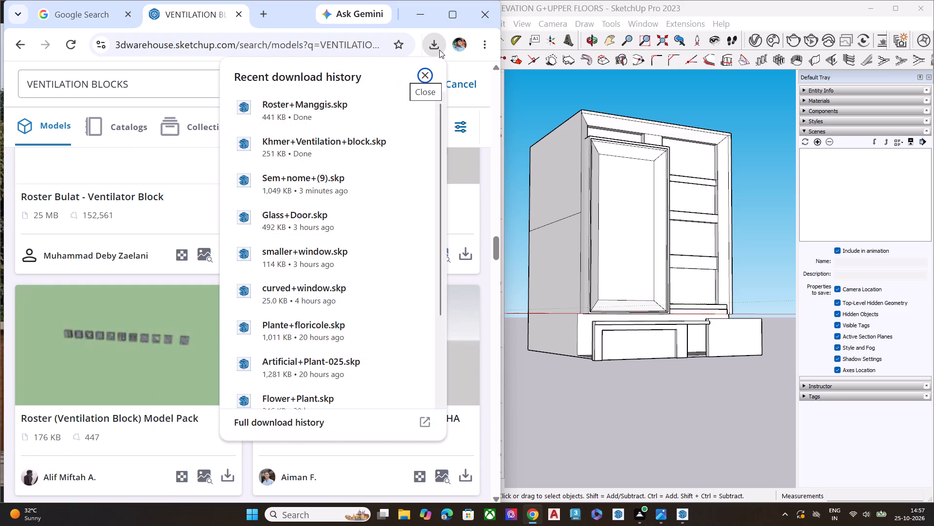
click(439, 50)
Download the BATU ANGIN VENTILATION BLOCK ANISHA model as a SketchUp file.
scroll(334, 321, down, 2)
click(468, 327)
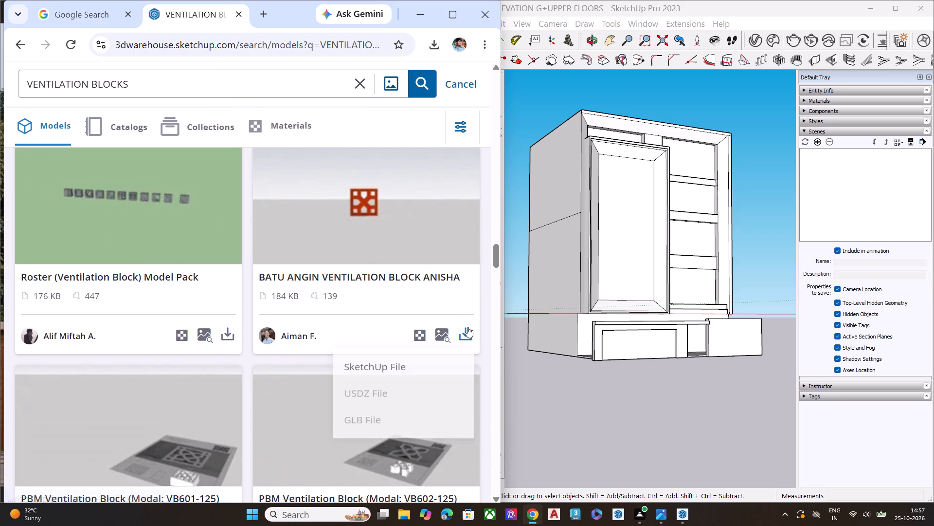
click(380, 370)
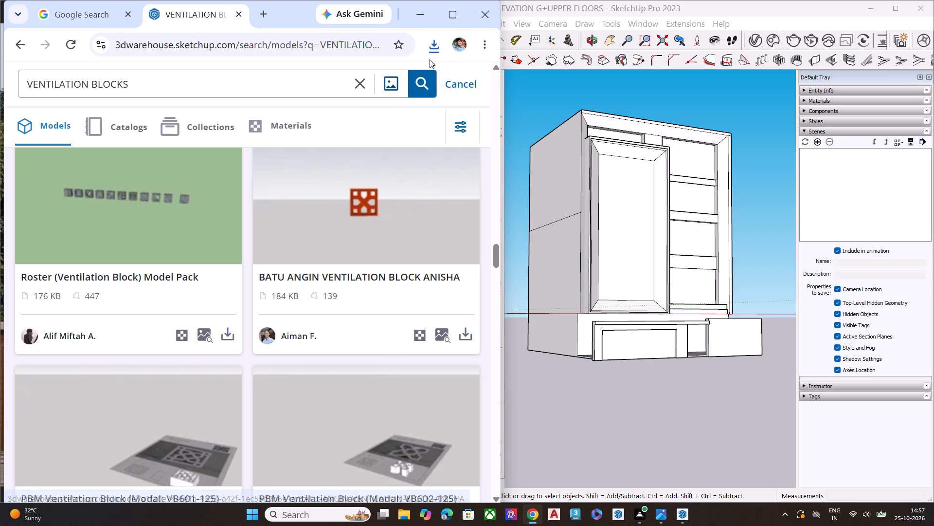
Check the recent downloads, find the Ventilation Block Model by Pooh among the results, and download it as a SketchUp file.
click(430, 58)
click(430, 53)
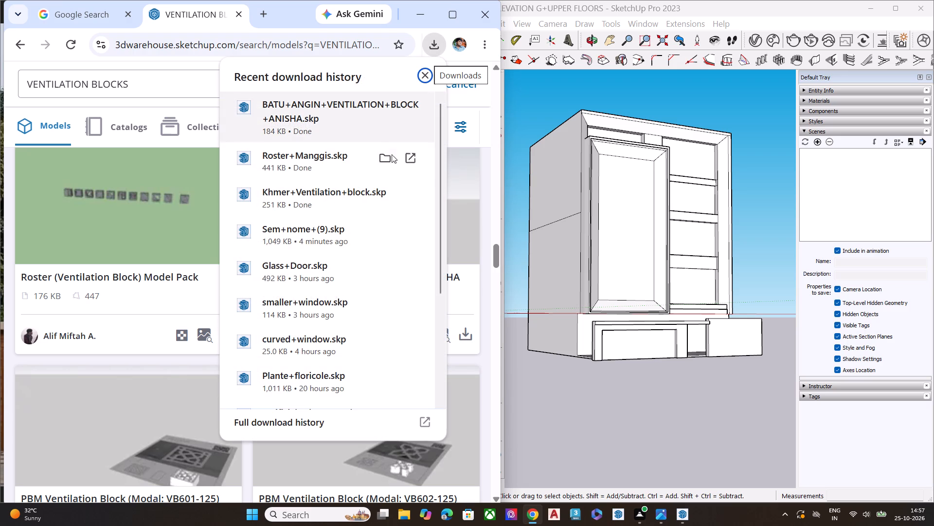
click(525, 101)
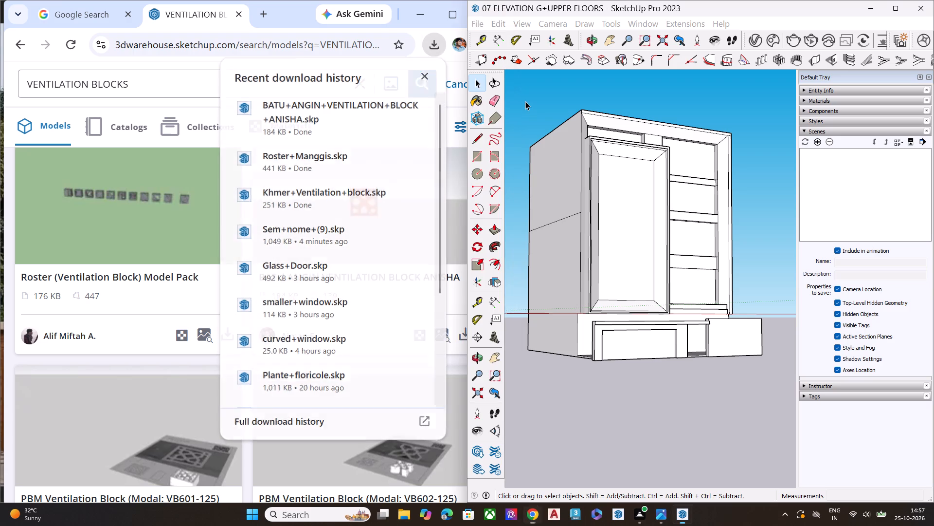
scroll(358, 322, down, 14)
scroll(302, 327, down, 7)
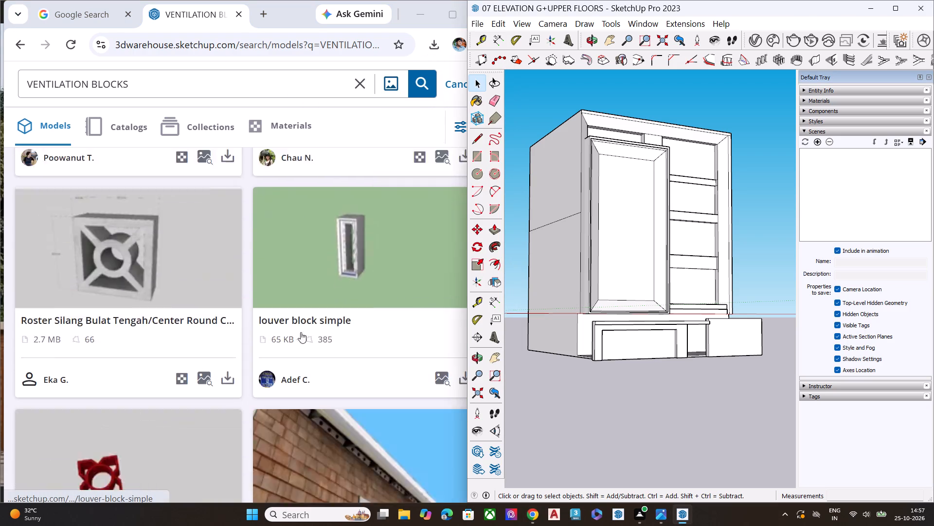
scroll(301, 332, up, 5)
scroll(301, 332, down, 1)
scroll(301, 332, up, 1)
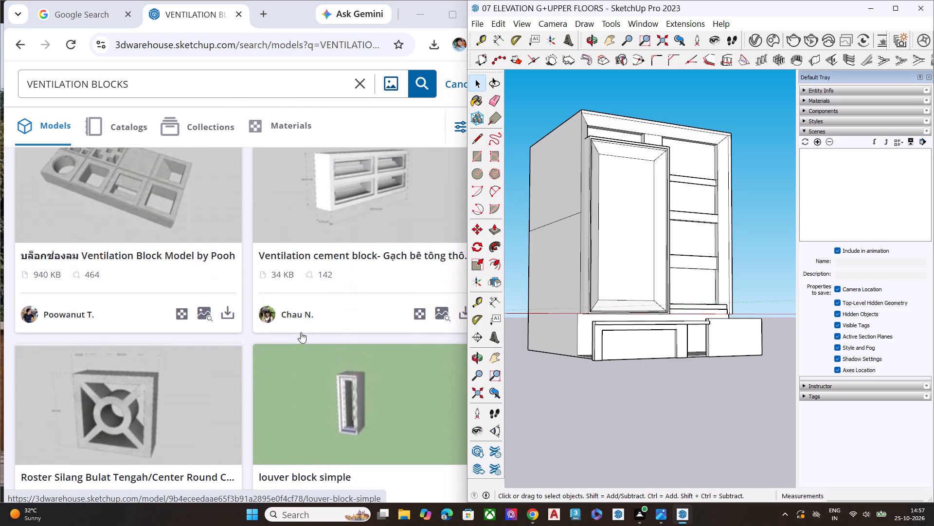
scroll(301, 332, up, 1)
scroll(301, 332, down, 1)
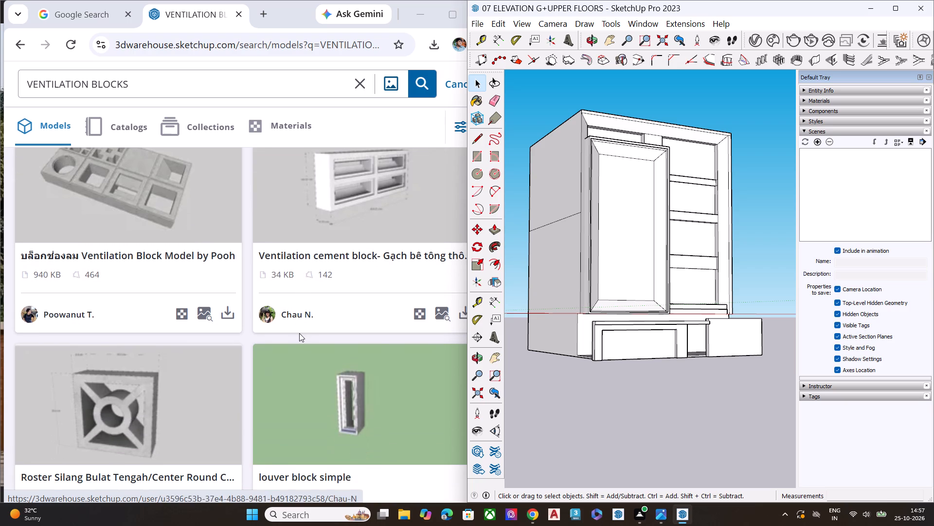
scroll(225, 358, up, 1)
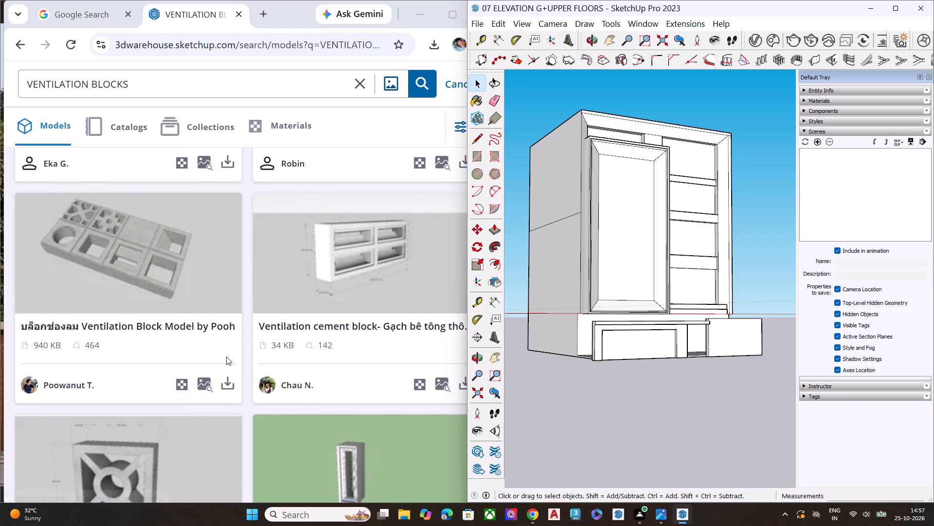
click(229, 385)
click(256, 271)
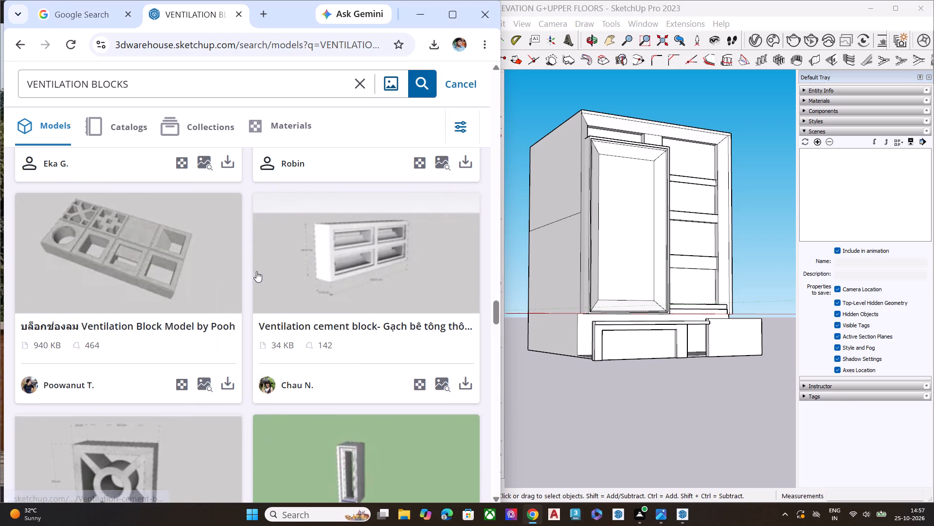
Find Breeze Block / Roster Block Model 3 further down the results and download it as a SketchUp file.
scroll(368, 285, down, 9)
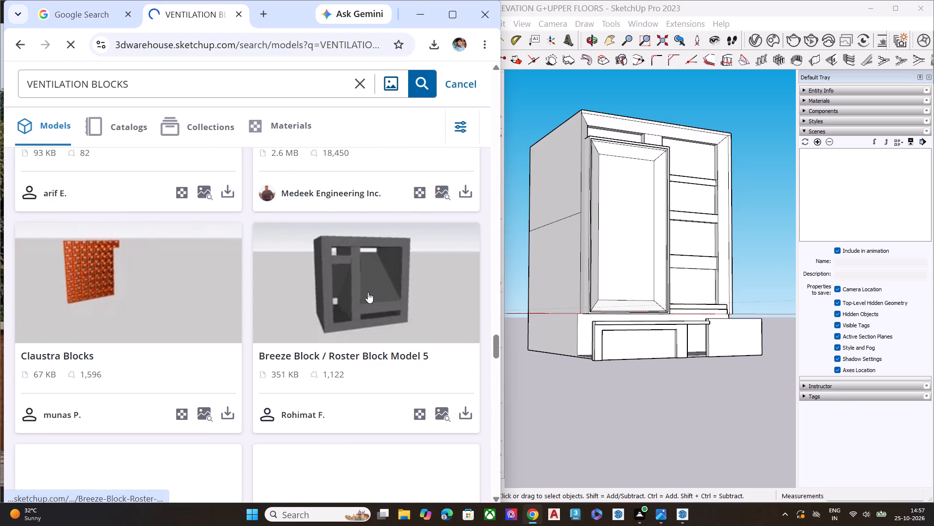
scroll(368, 292, up, 1)
scroll(367, 294, down, 5)
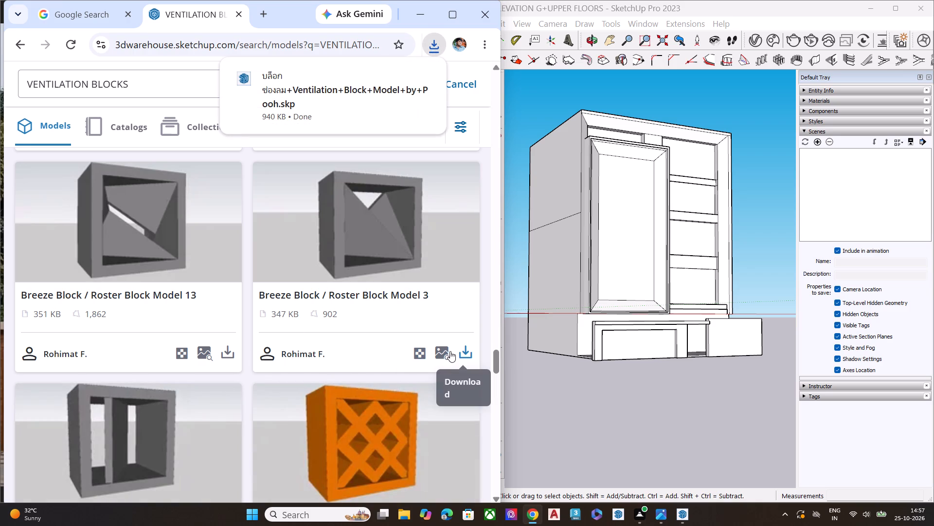
click(468, 353)
click(385, 390)
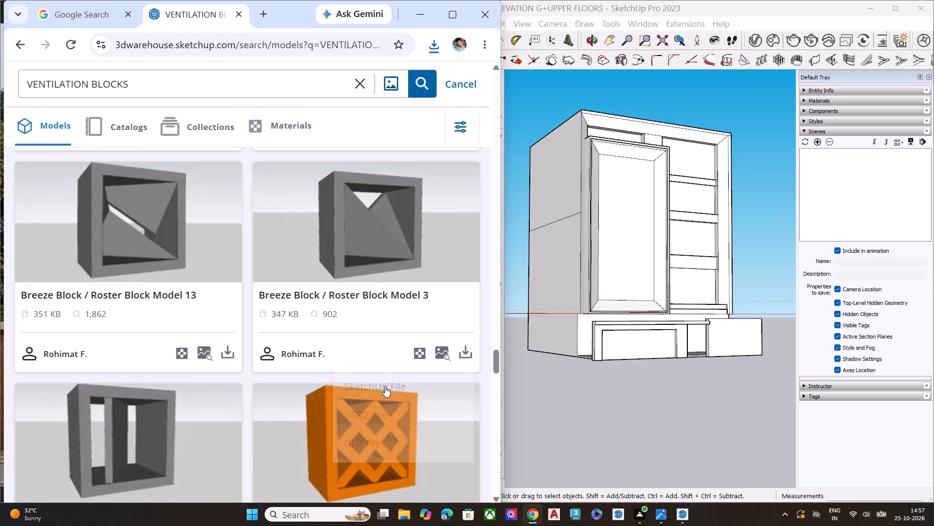
Download the orange lattice Breeze Block / Roster Block Model 15 as a SketchUp file.
scroll(368, 326, down, 4)
click(470, 296)
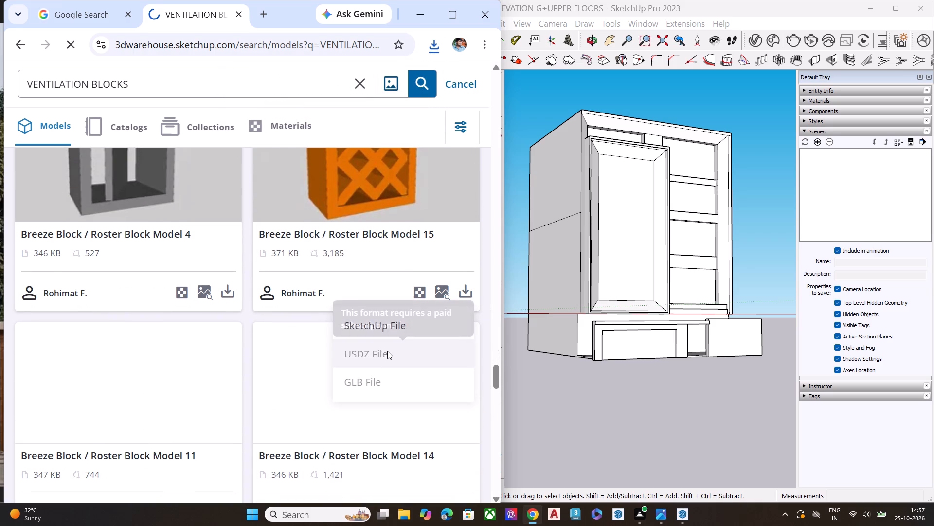
click(393, 327)
Download the red Breeze Block / Roster Block Model 14 as a SketchUp file.
scroll(311, 328, down, 4)
scroll(309, 332, up, 3)
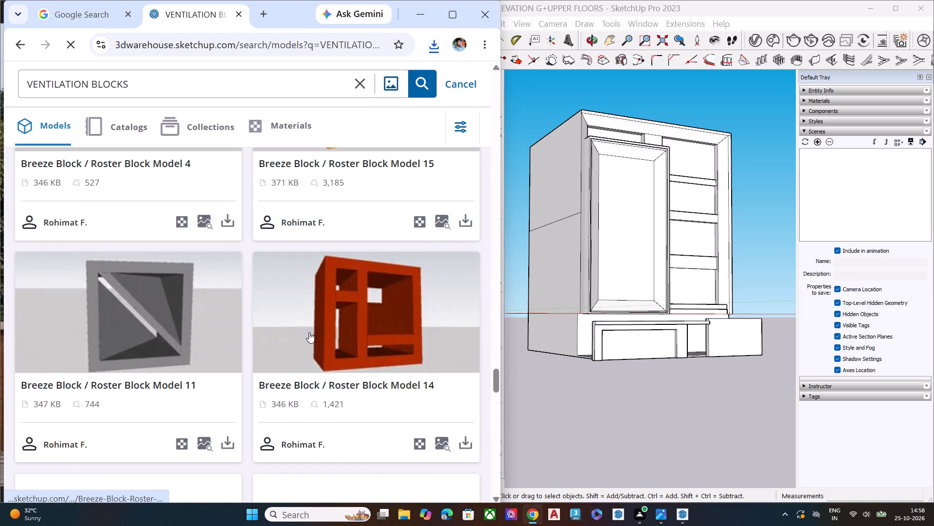
scroll(309, 332, down, 3)
click(469, 231)
click(423, 276)
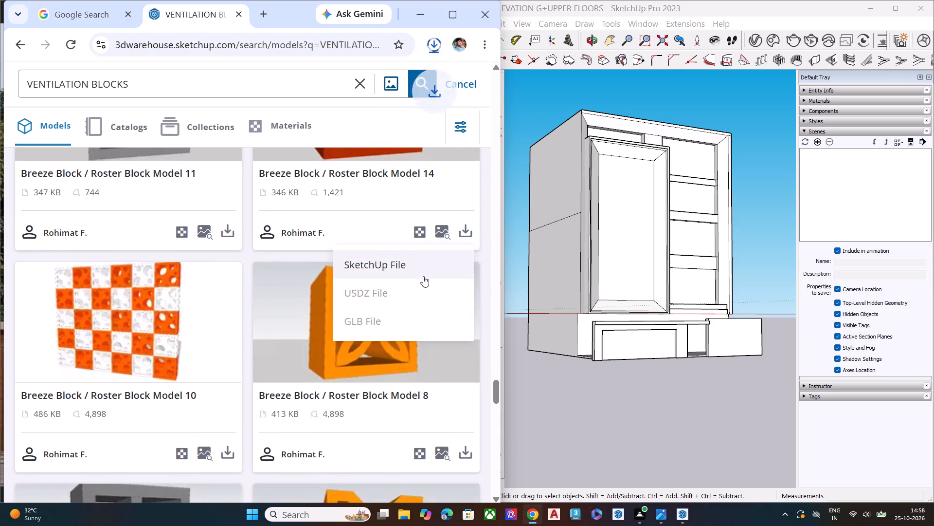
Look over the remaining breeze block and jali results for other suitable screen patterns.
scroll(309, 331, down, 5)
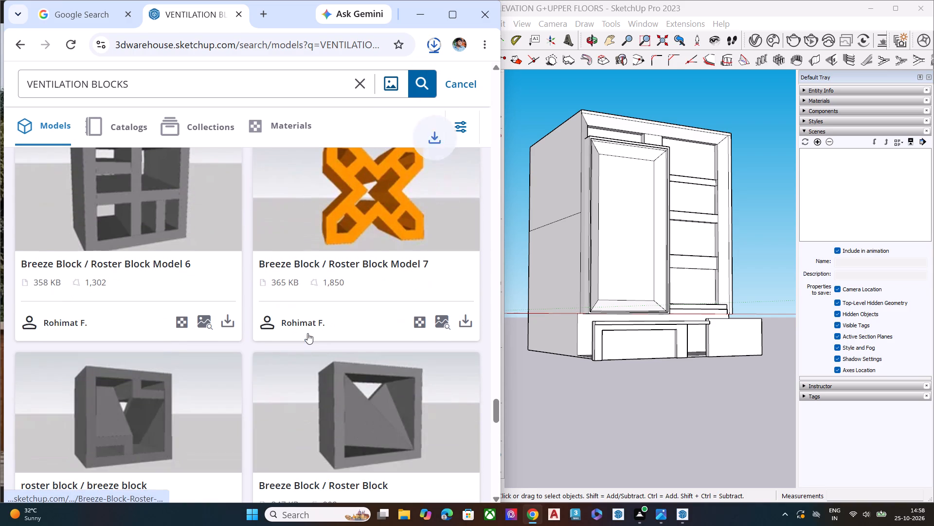
scroll(307, 333, down, 8)
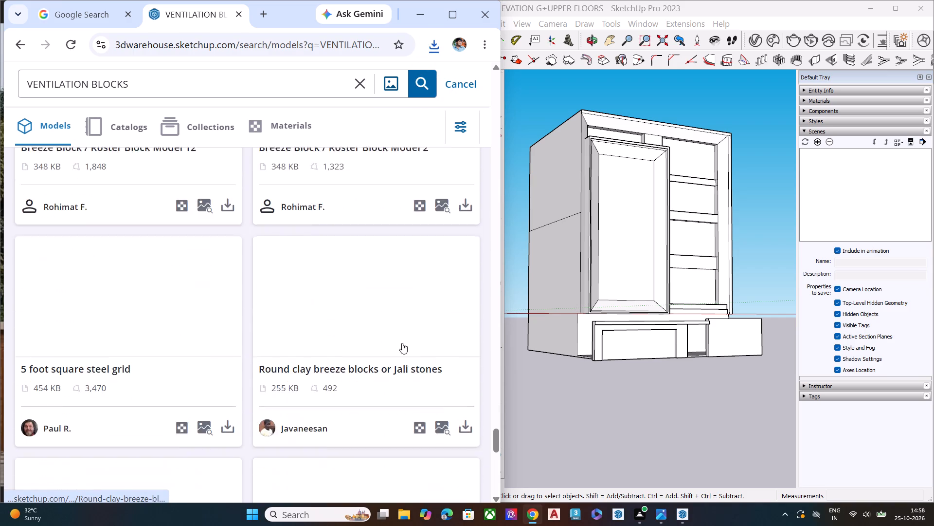
scroll(409, 347, up, 3)
scroll(409, 347, down, 3)
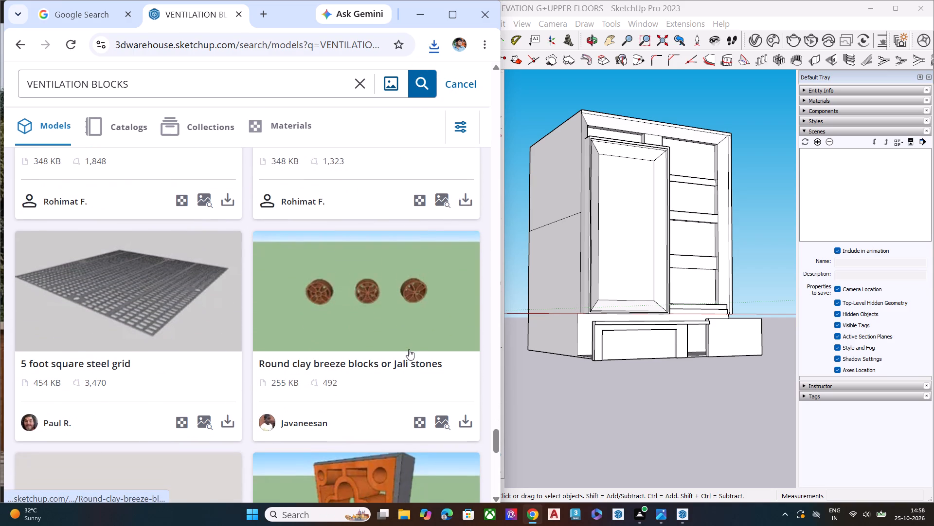
scroll(409, 349, up, 2)
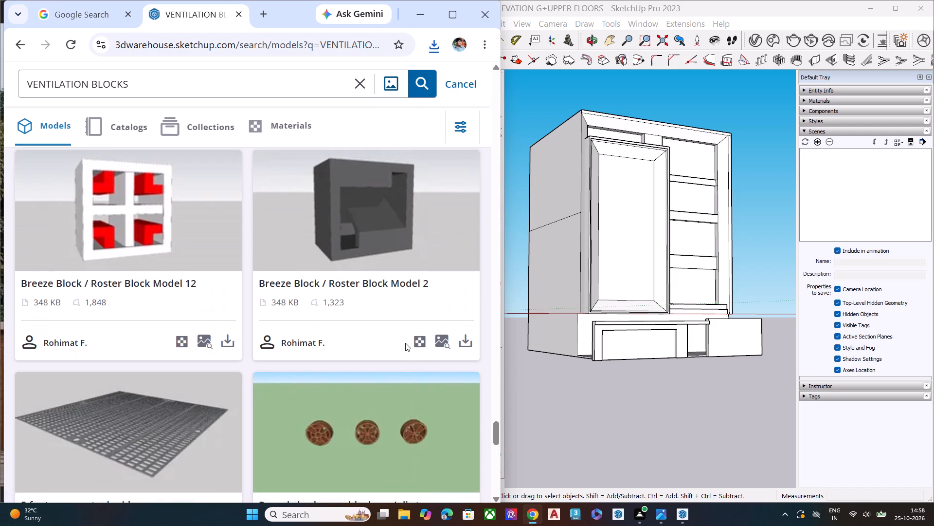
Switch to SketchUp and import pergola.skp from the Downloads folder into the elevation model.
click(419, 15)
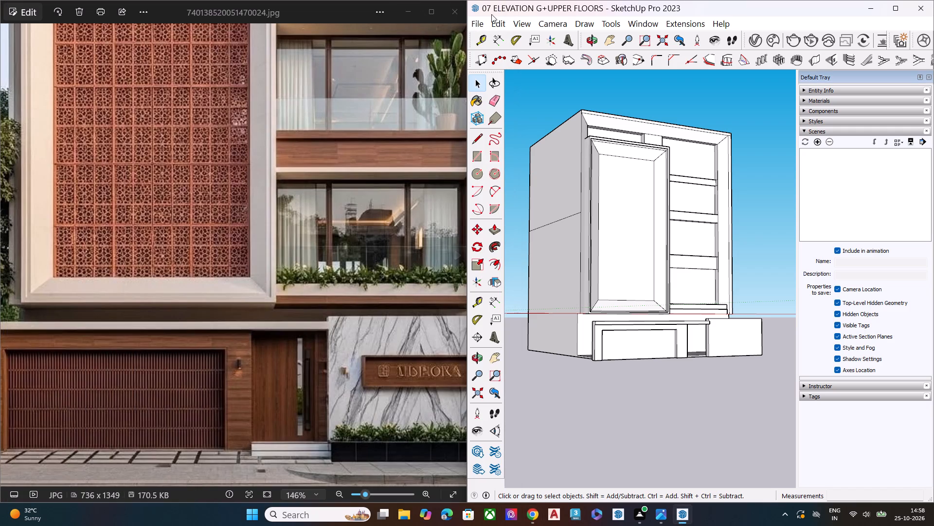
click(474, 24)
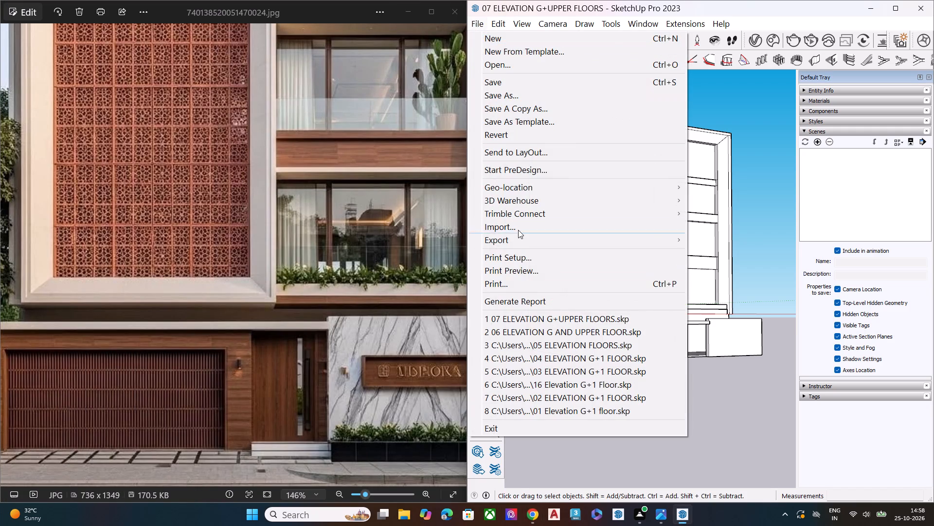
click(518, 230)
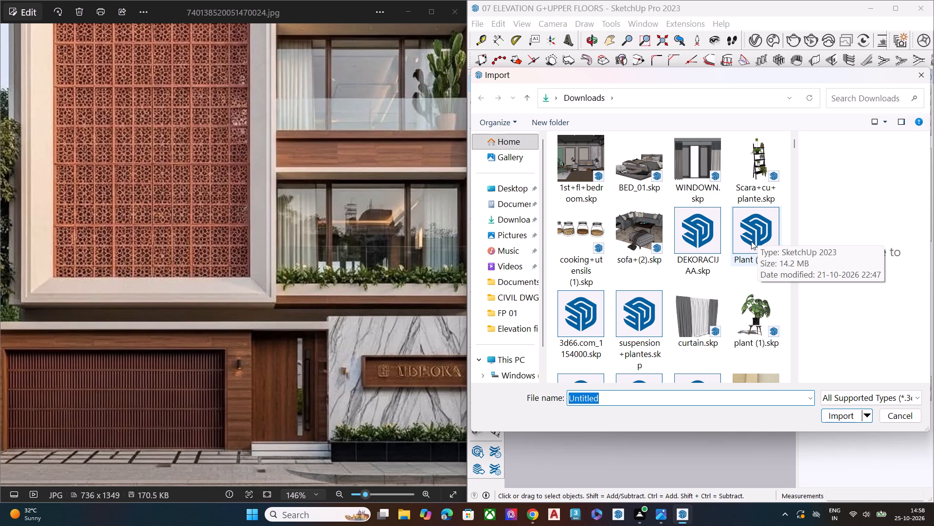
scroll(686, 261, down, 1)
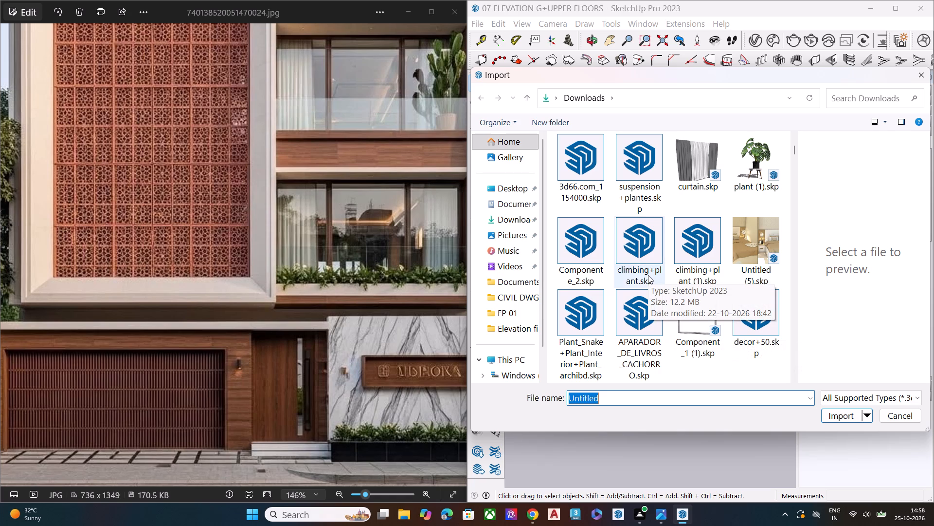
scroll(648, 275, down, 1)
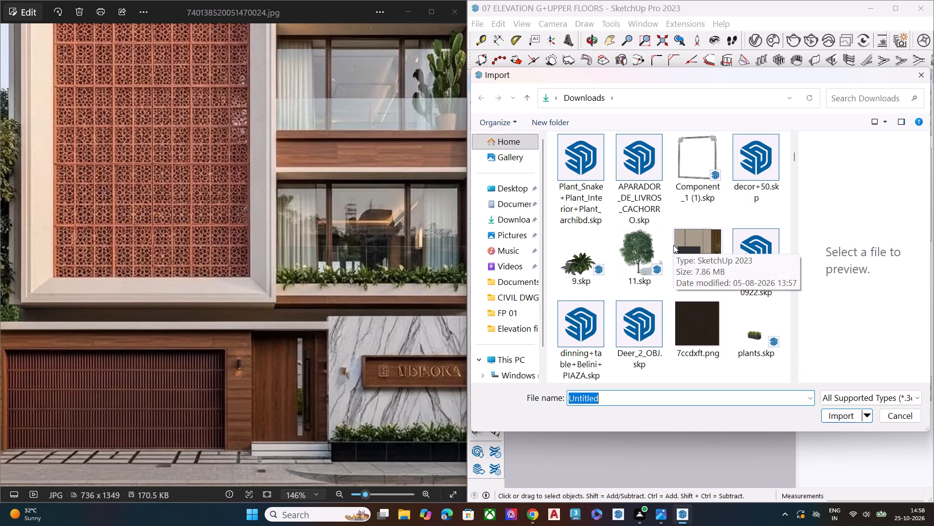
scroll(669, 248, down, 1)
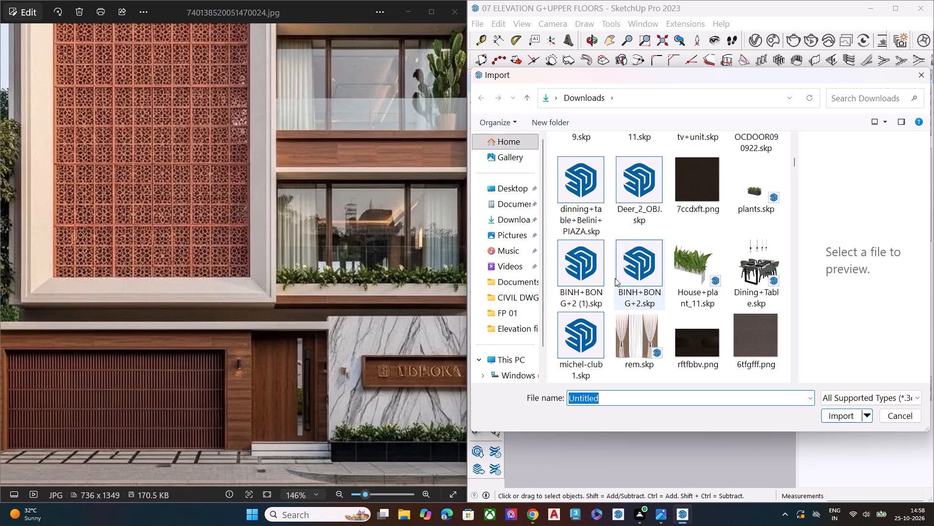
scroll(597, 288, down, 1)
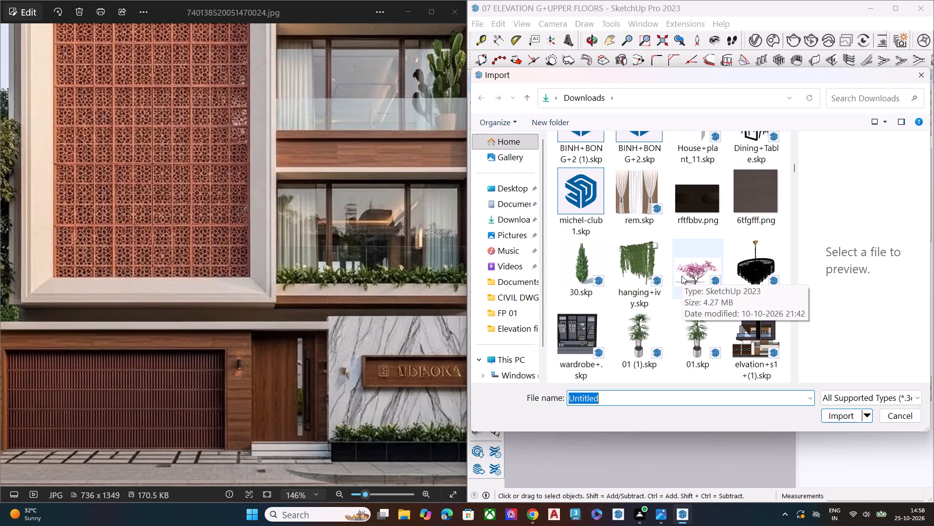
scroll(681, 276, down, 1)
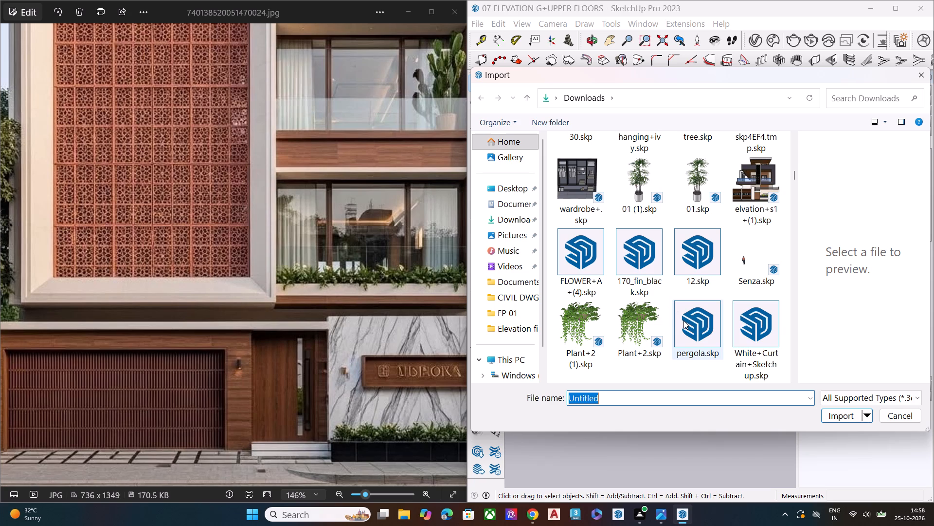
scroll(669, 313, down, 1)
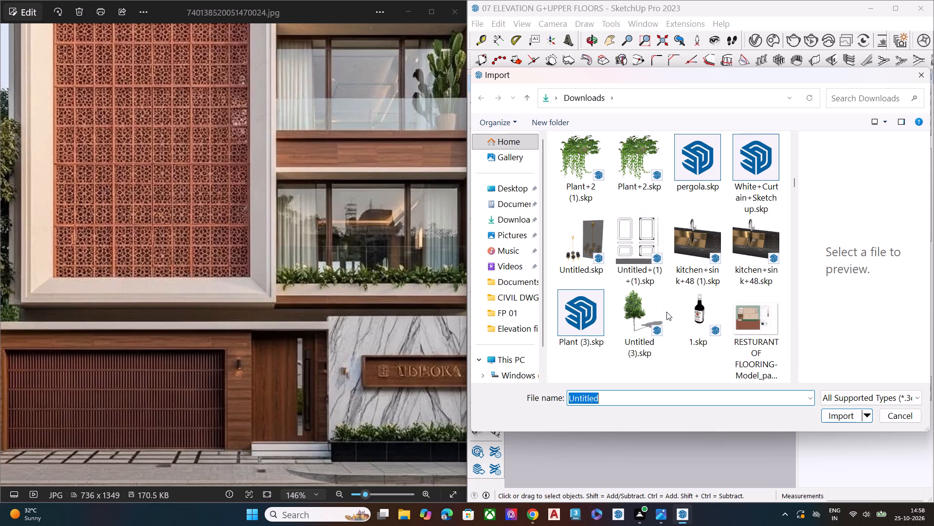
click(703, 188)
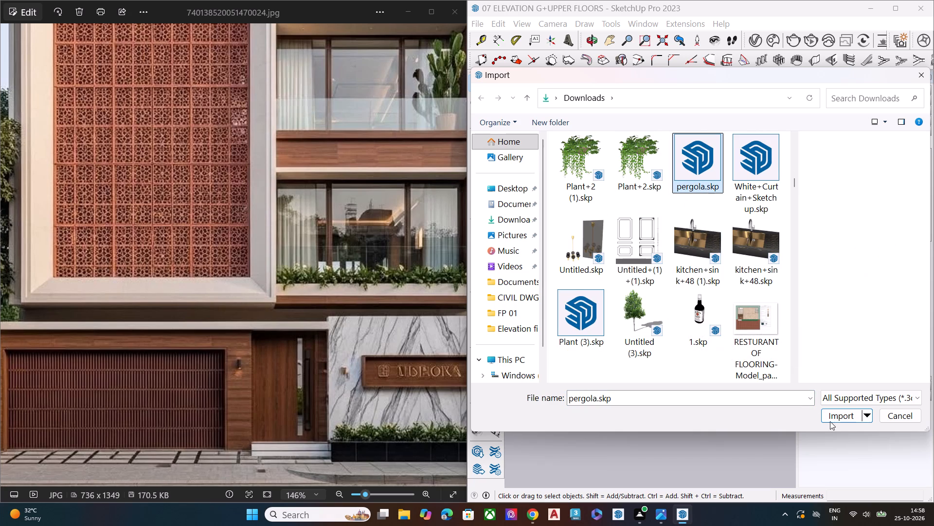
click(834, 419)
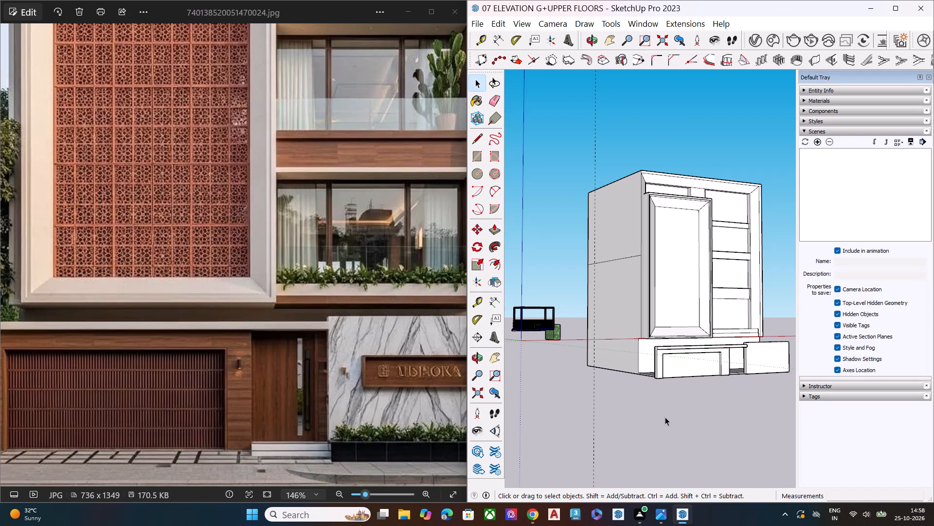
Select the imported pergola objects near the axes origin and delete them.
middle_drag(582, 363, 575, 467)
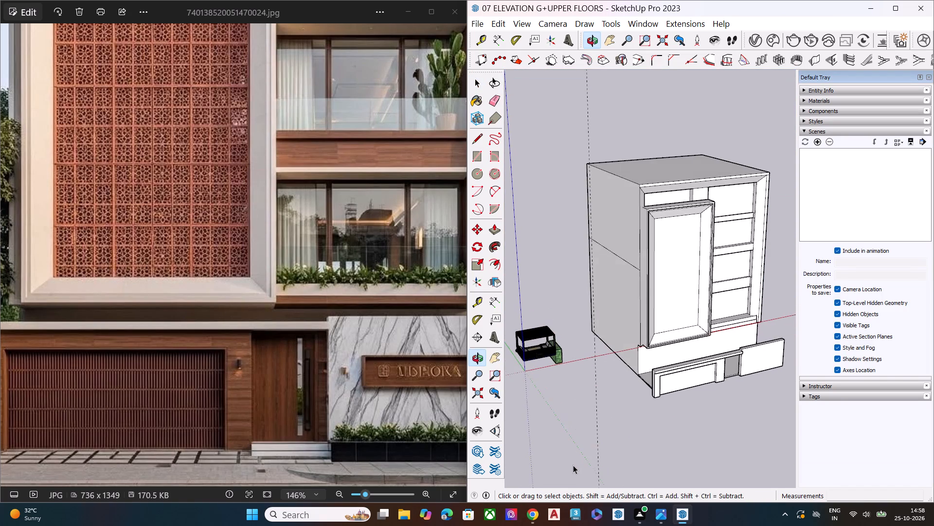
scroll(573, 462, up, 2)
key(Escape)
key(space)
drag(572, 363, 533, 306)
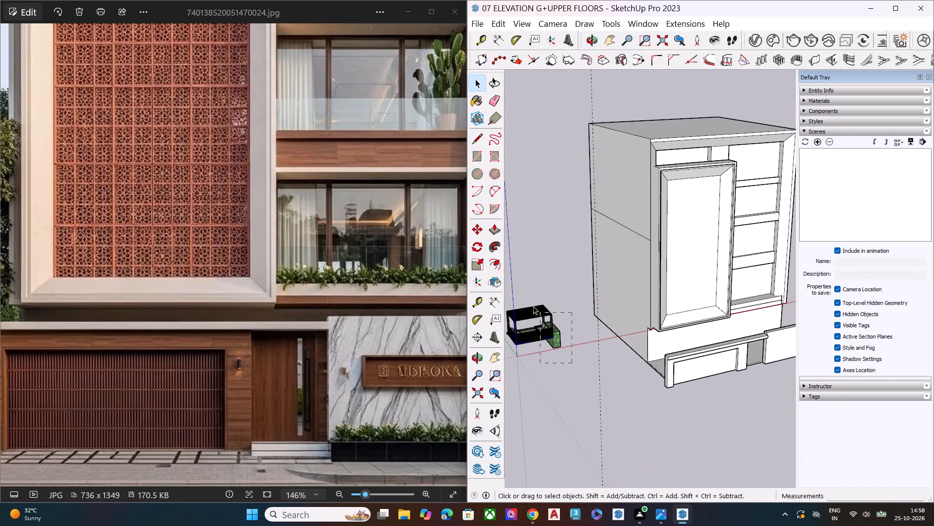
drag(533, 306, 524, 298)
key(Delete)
Import Sem+nome+(9).skp from the Downloads folder into the elevation model.
scroll(578, 373, down, 3)
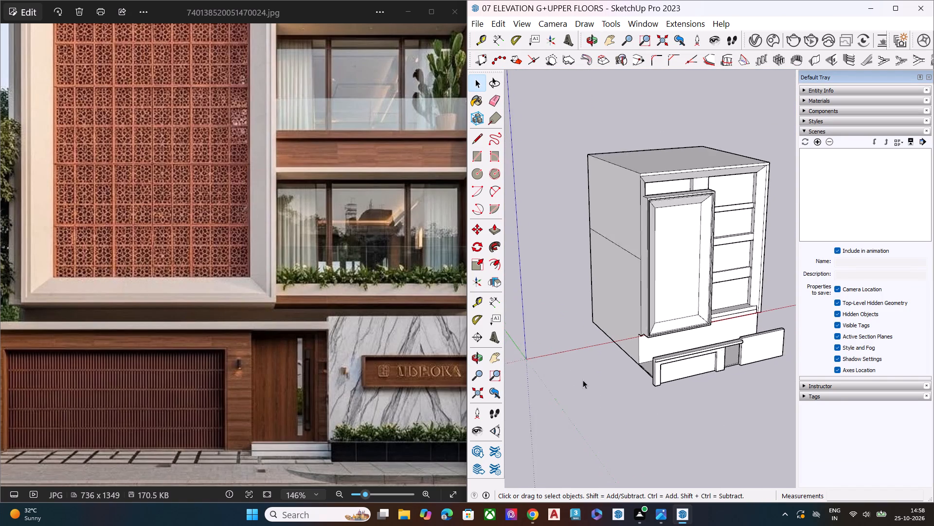
scroll(583, 380, down, 3)
middle_drag(630, 392, 612, 259)
scroll(612, 259, up, 6)
click(472, 19)
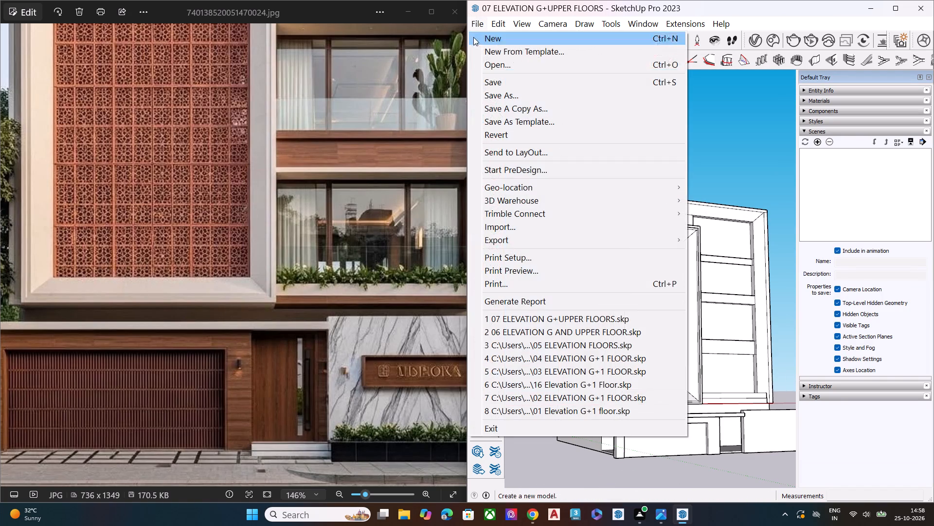
click(496, 228)
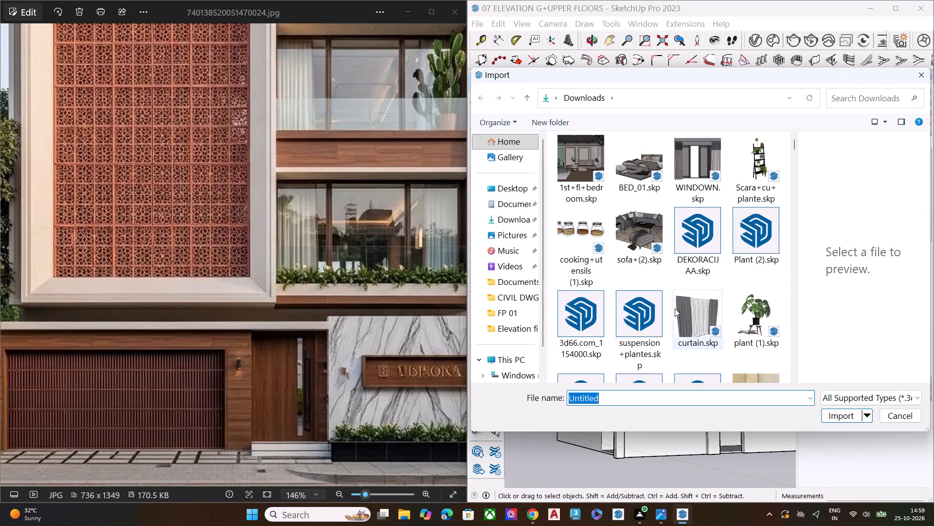
scroll(685, 326, down, 6)
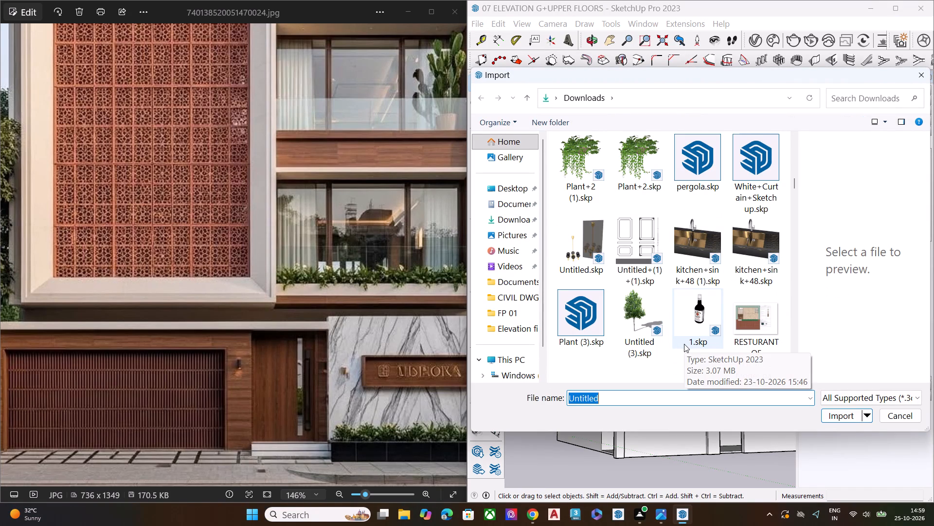
scroll(683, 348, down, 2)
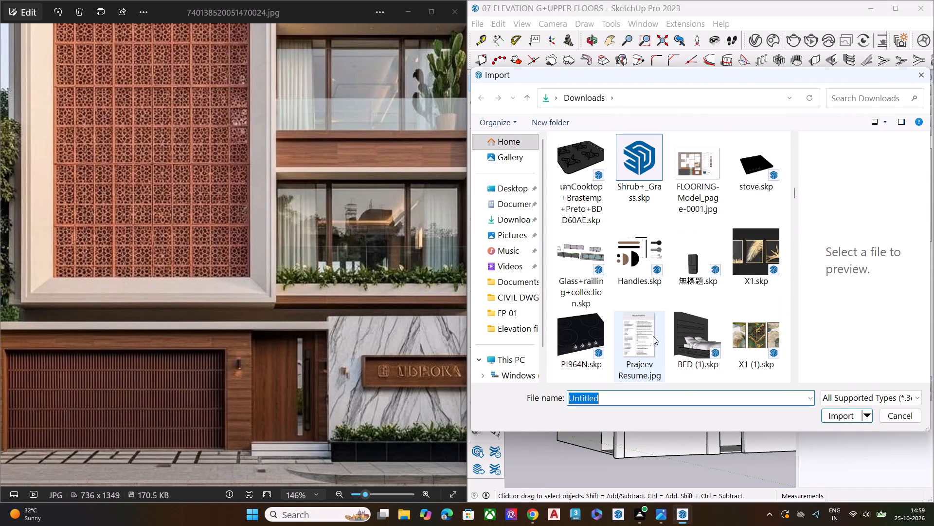
scroll(651, 337, down, 1)
scroll(709, 333, down, 1)
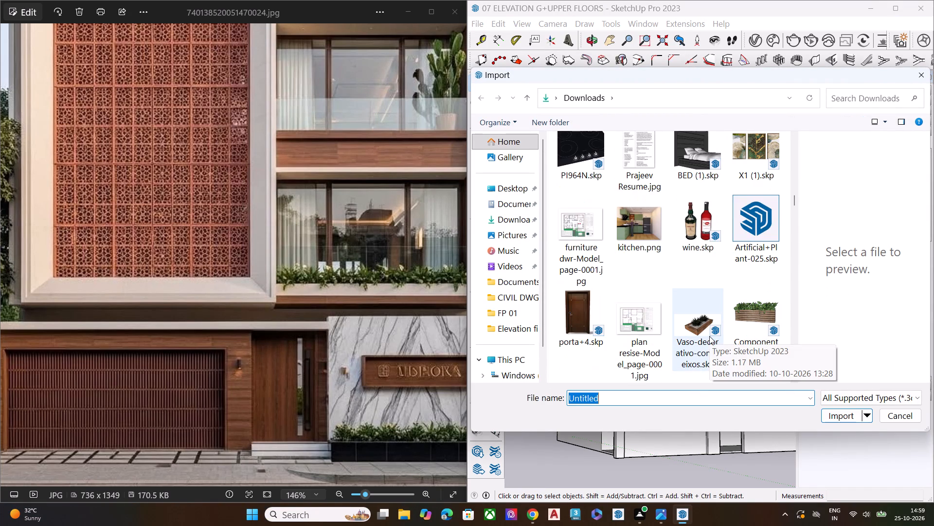
scroll(659, 351, down, 1)
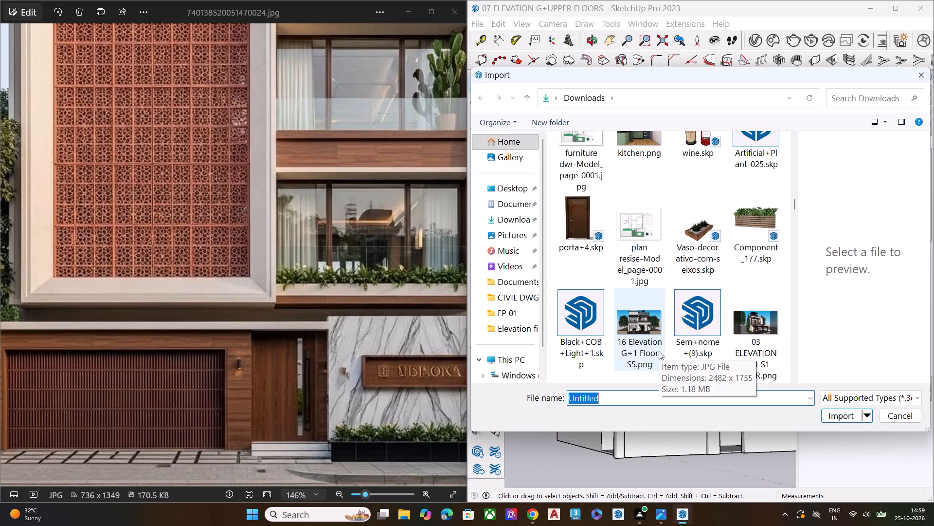
click(591, 323)
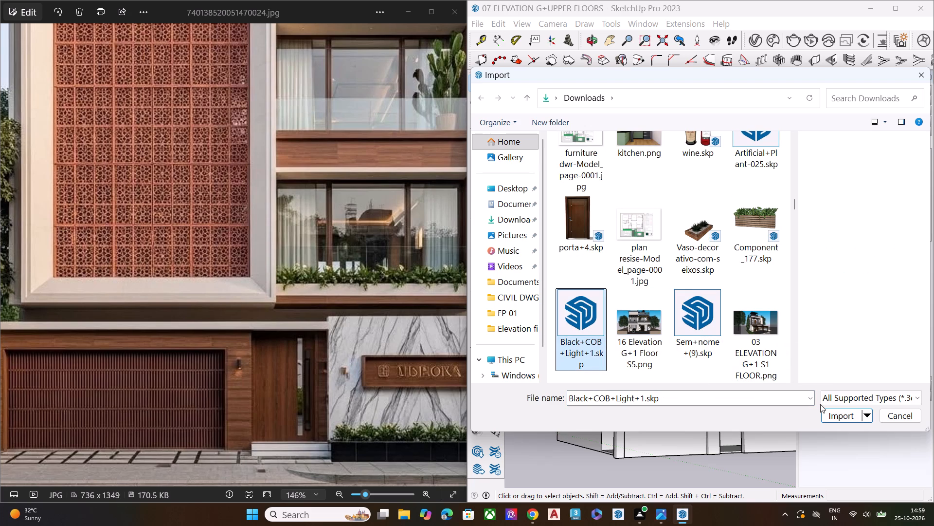
click(711, 318)
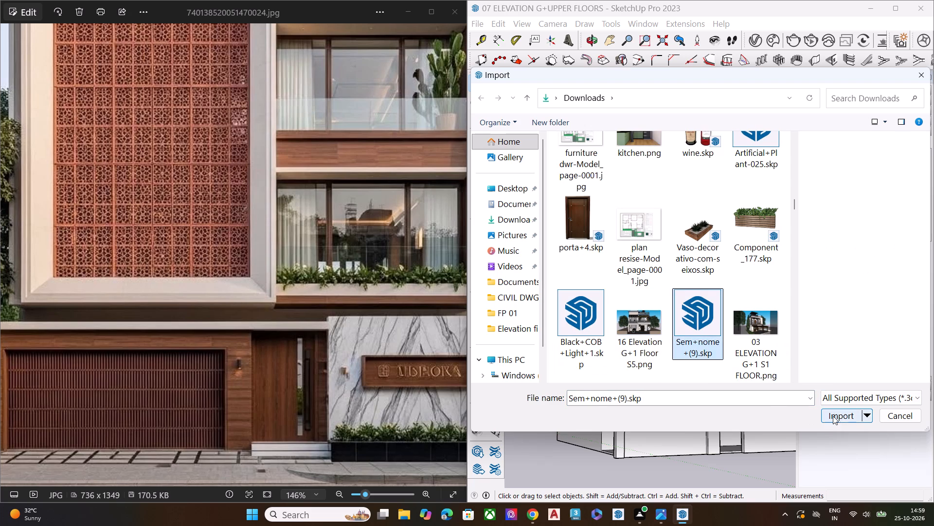
click(833, 416)
click(819, 305)
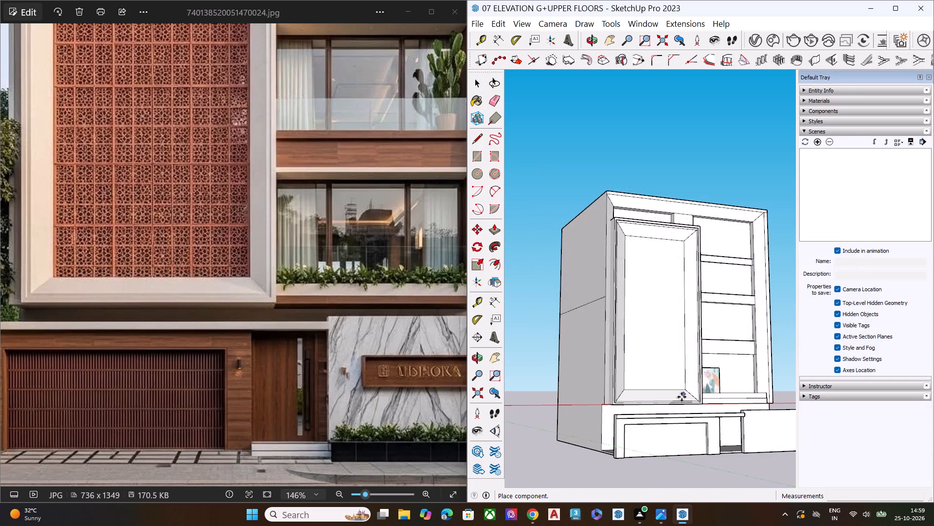
Place the imported floral-patterned component in the open space beside the right side of the building.
scroll(665, 421, down, 3)
scroll(679, 330, up, 8)
middle_drag(699, 341, 672, 384)
scroll(673, 384, up, 1)
middle_drag(672, 384, 572, 448)
scroll(498, 360, down, 7)
scroll(614, 334, down, 5)
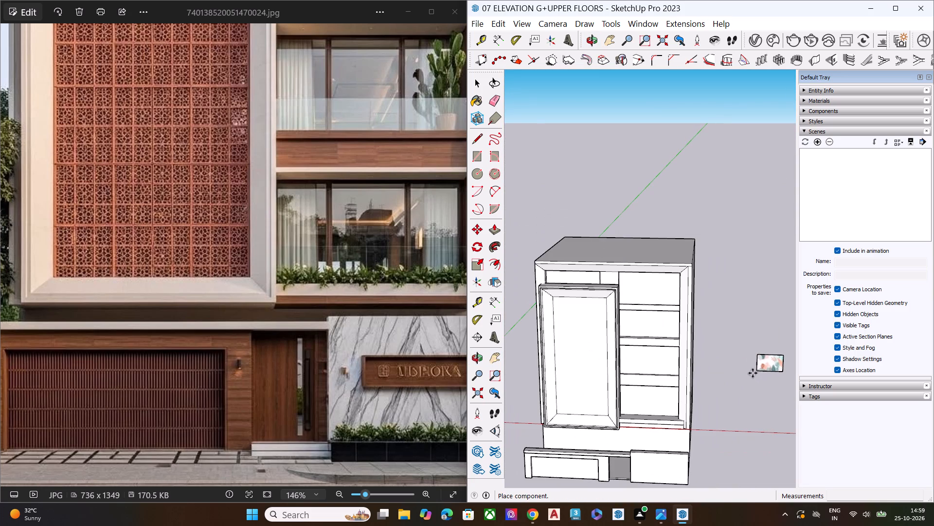
click(752, 373)
Import the Ventilation+Block+Model+by+Pooh SketchUp file from the Downloads folder.
middle_drag(716, 423, 745, 342)
scroll(740, 365, down, 1)
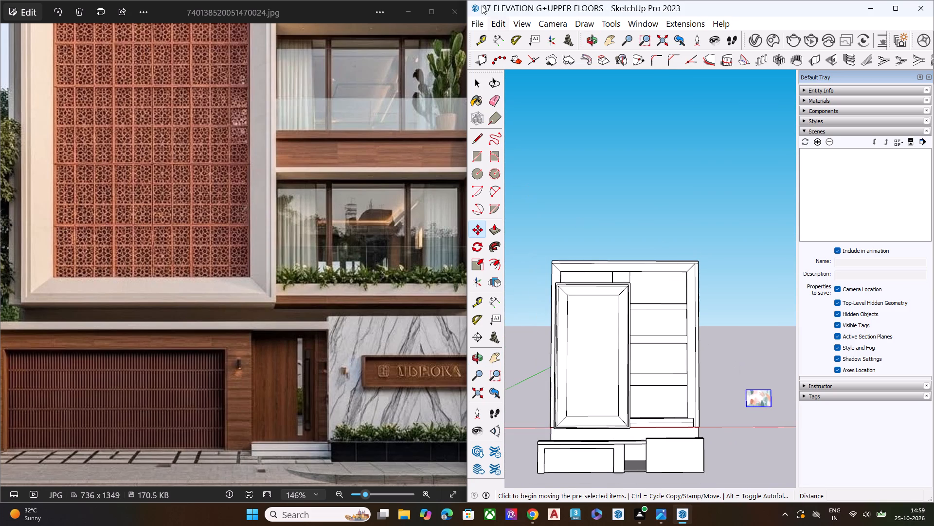
click(480, 25)
click(548, 223)
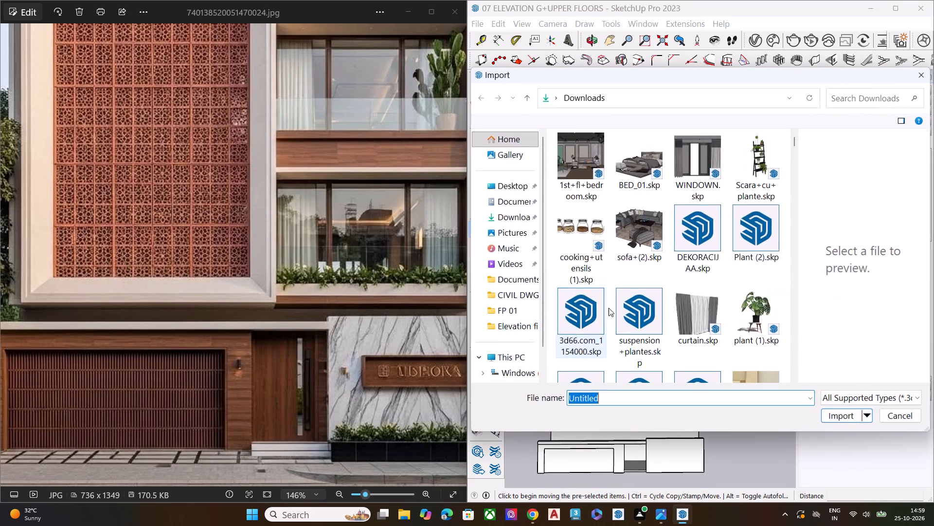
scroll(661, 335, down, 12)
scroll(678, 348, up, 3)
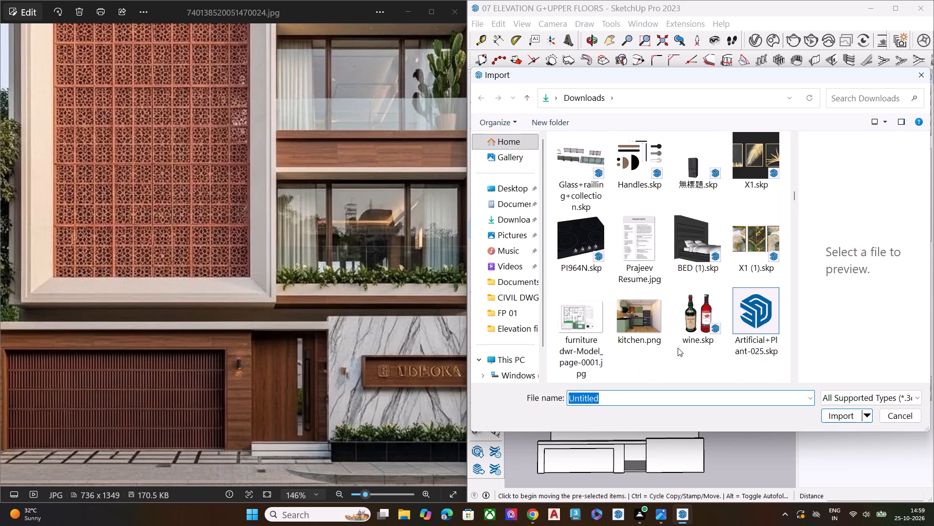
scroll(678, 348, down, 3)
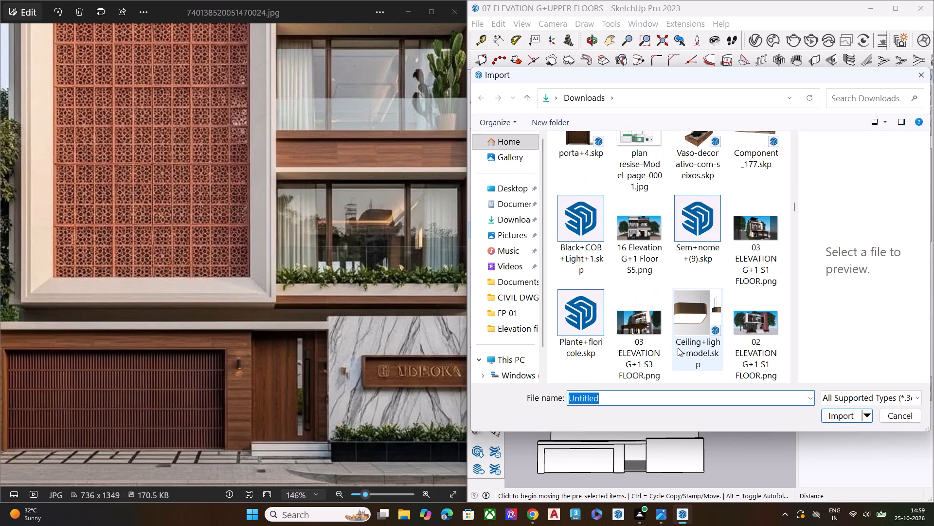
scroll(678, 348, down, 1)
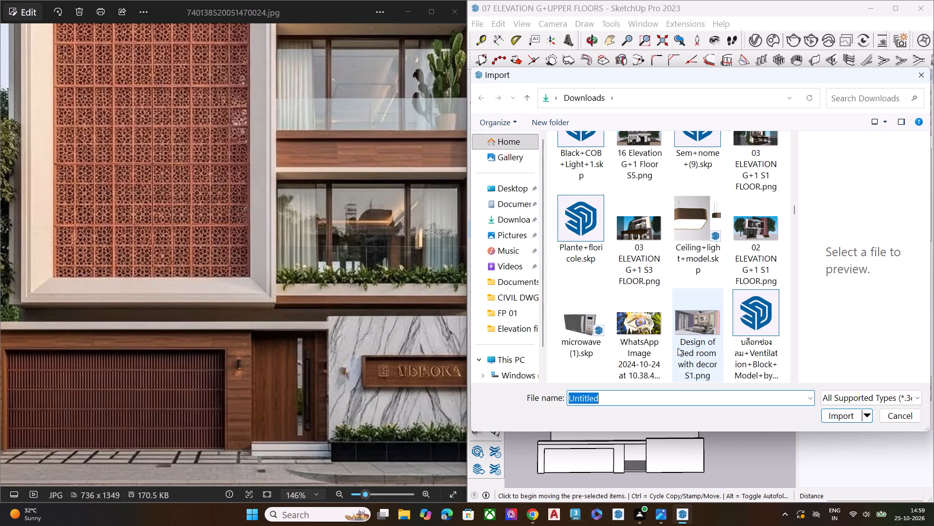
click(754, 326)
click(844, 420)
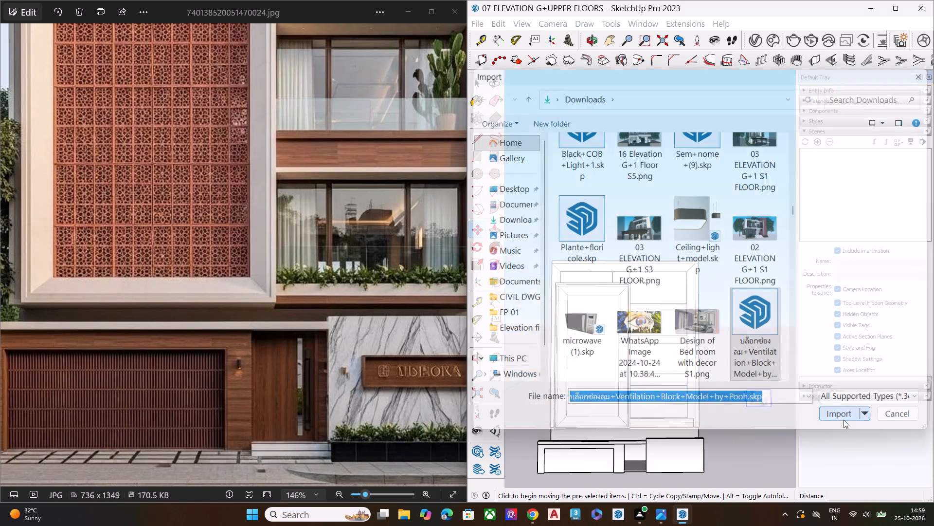
Place the imported set of ventilation blocks beside the building, near the red axis.
scroll(656, 405, down, 4)
scroll(709, 449, up, 1)
scroll(709, 449, down, 1)
scroll(709, 449, up, 6)
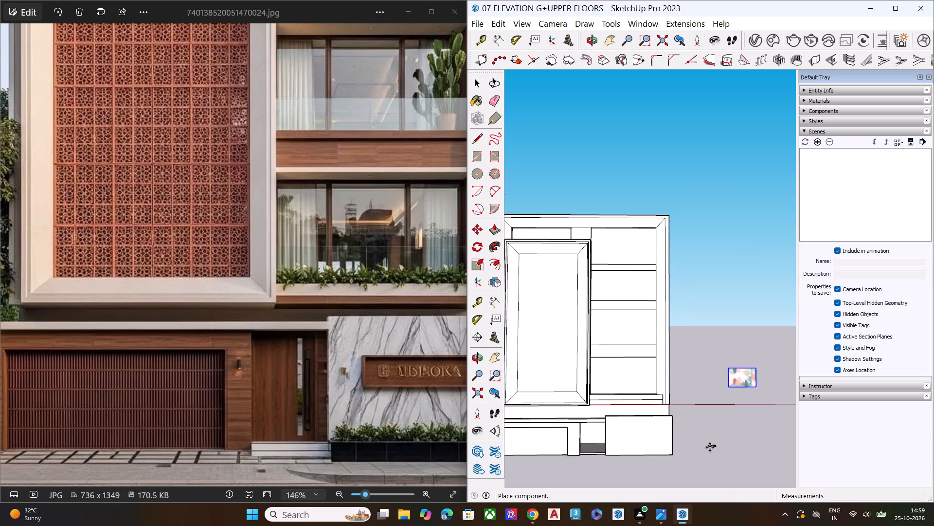
scroll(710, 447, up, 1)
scroll(710, 447, down, 1)
scroll(710, 447, up, 7)
middle_drag(708, 441, 704, 525)
scroll(704, 464, up, 2)
scroll(704, 458, down, 2)
scroll(704, 458, up, 6)
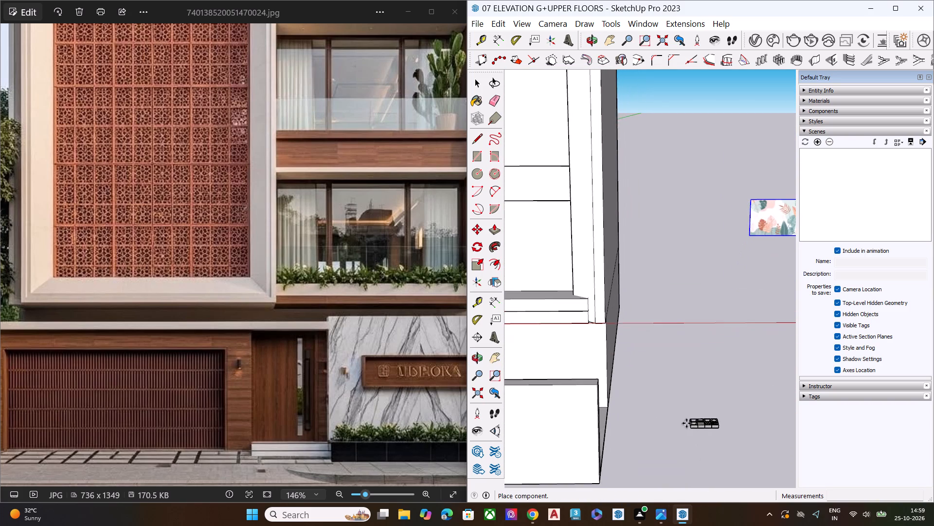
scroll(676, 403, up, 5)
scroll(676, 403, down, 1)
scroll(676, 403, up, 10)
scroll(679, 405, down, 2)
scroll(679, 405, up, 4)
middle_drag(679, 405, 666, 478)
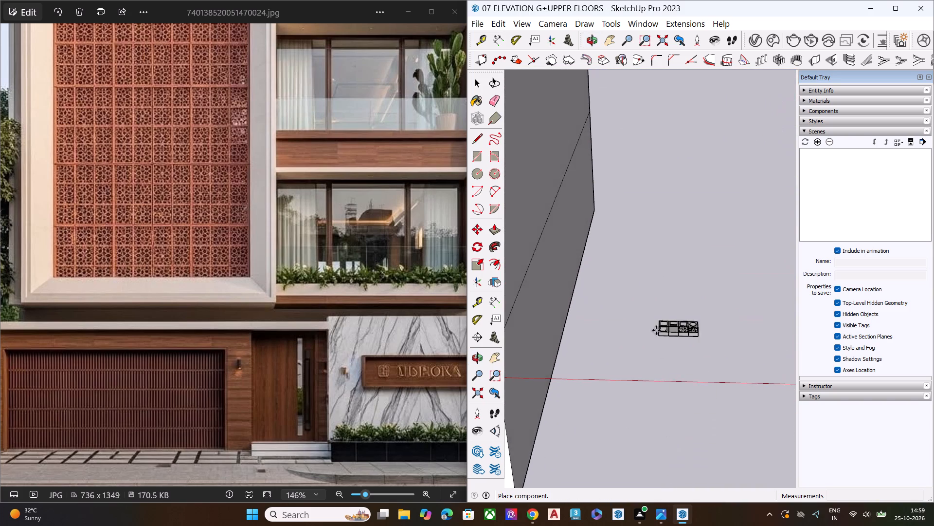
scroll(651, 319, down, 4)
scroll(647, 328, up, 1)
scroll(647, 329, down, 2)
middle_drag(654, 359, 664, 460)
scroll(664, 460, up, 15)
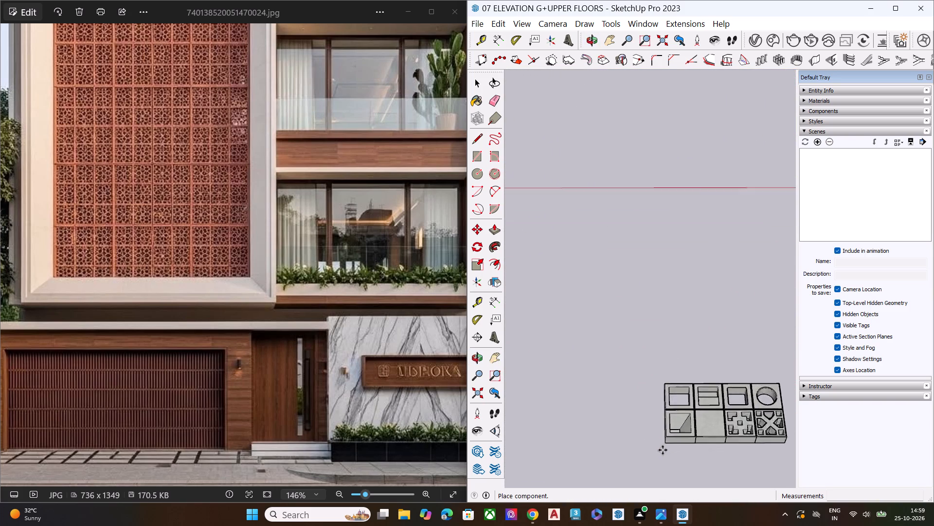
scroll(663, 450, up, 4)
click(578, 412)
Examine the imported ventilation blocks from several angles, comparing their patterns with the jali screen in the reference photo.
middle_drag(633, 413, 640, 506)
scroll(639, 432, up, 8)
middle_drag(631, 415, 615, 150)
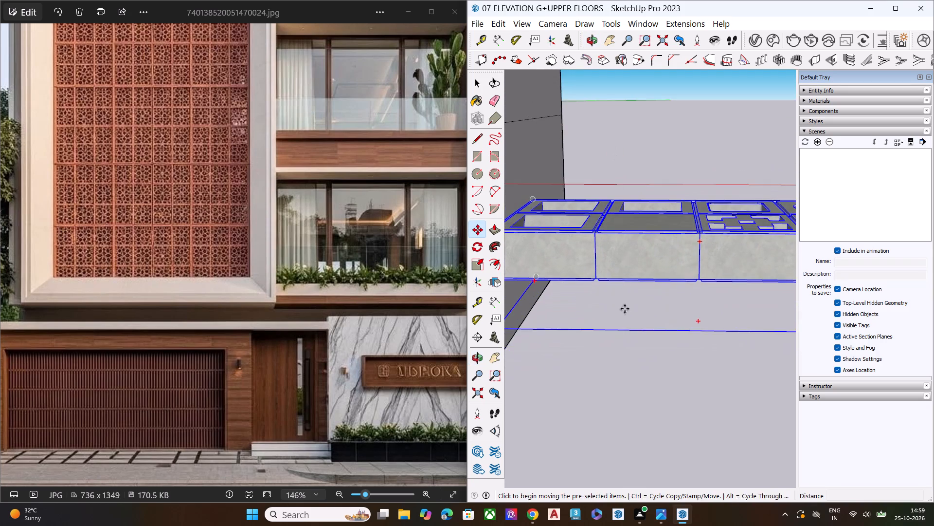
middle_drag(623, 307, 644, 64)
middle_drag(645, 248, 643, 520)
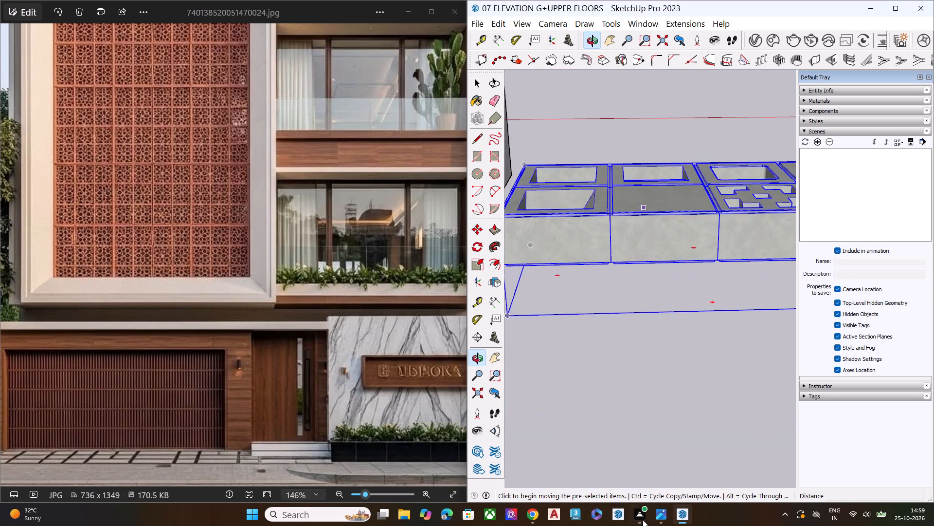
middle_drag(643, 520, 647, 525)
middle_drag(652, 299, 645, 318)
scroll(642, 322, down, 7)
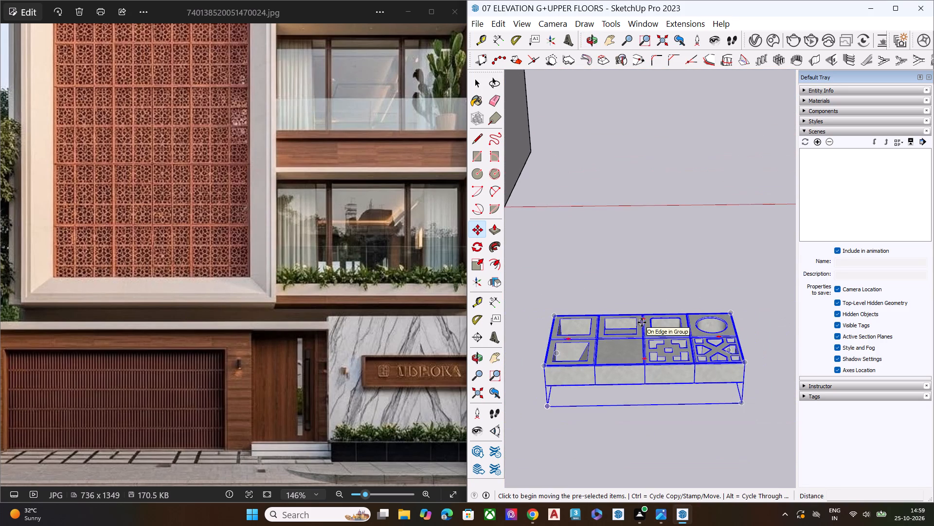
scroll(642, 322, down, 1)
middle_drag(642, 332, 633, 488)
scroll(633, 484, down, 1)
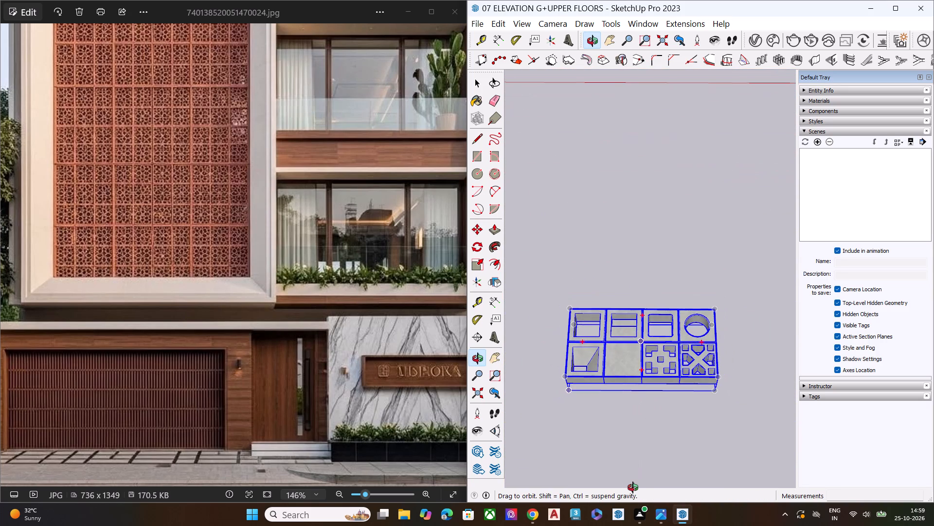
middle_drag(633, 488, 644, 361)
scroll(644, 361, up, 1)
scroll(665, 346, down, 3)
scroll(669, 343, up, 1)
scroll(669, 343, down, 2)
scroll(669, 343, up, 3)
scroll(669, 343, down, 2)
Move the selected ventilation block set slightly from its placed position.
click(686, 268)
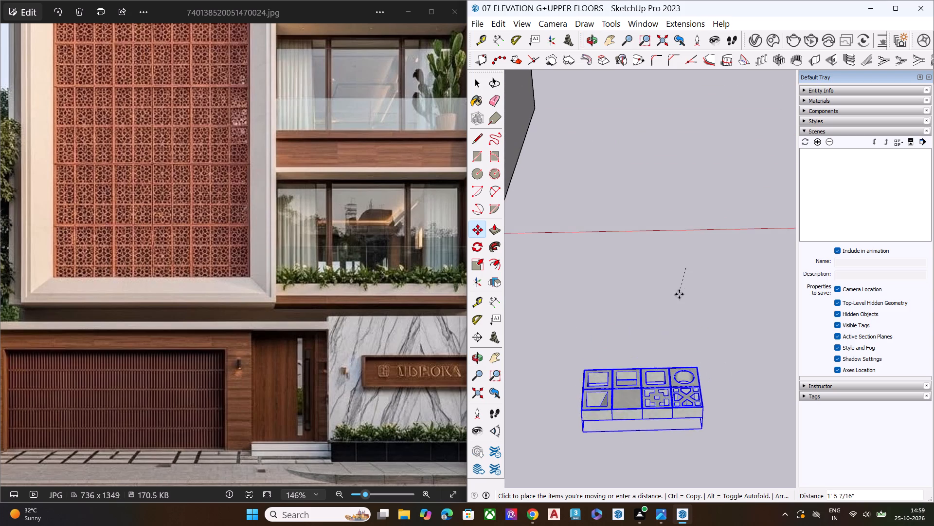
click(681, 260)
key(space)
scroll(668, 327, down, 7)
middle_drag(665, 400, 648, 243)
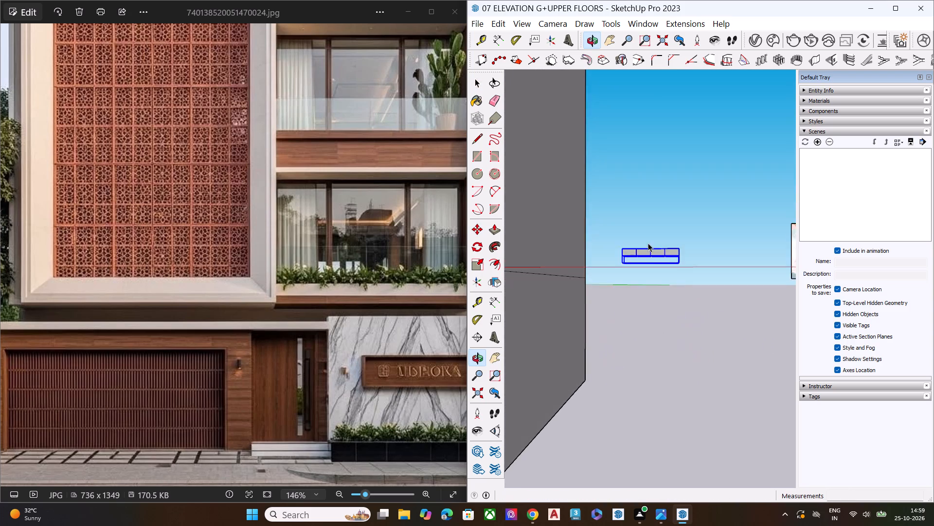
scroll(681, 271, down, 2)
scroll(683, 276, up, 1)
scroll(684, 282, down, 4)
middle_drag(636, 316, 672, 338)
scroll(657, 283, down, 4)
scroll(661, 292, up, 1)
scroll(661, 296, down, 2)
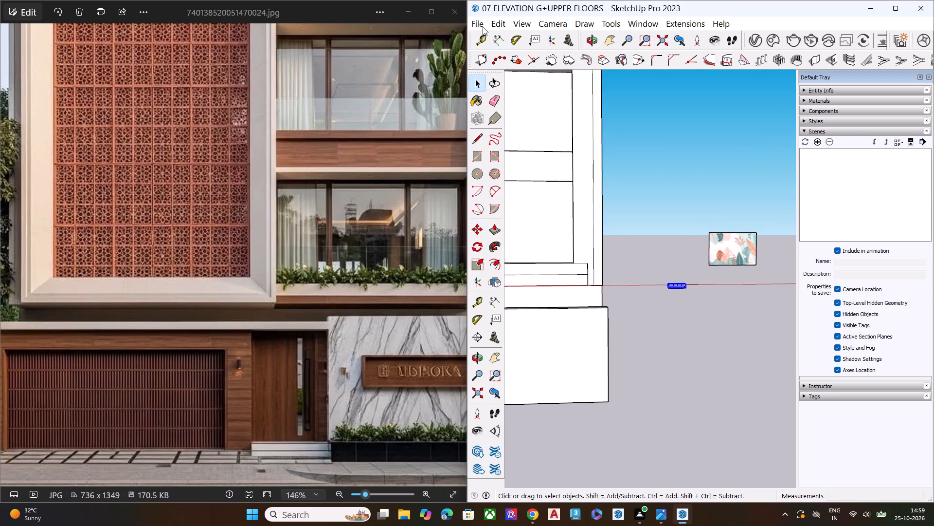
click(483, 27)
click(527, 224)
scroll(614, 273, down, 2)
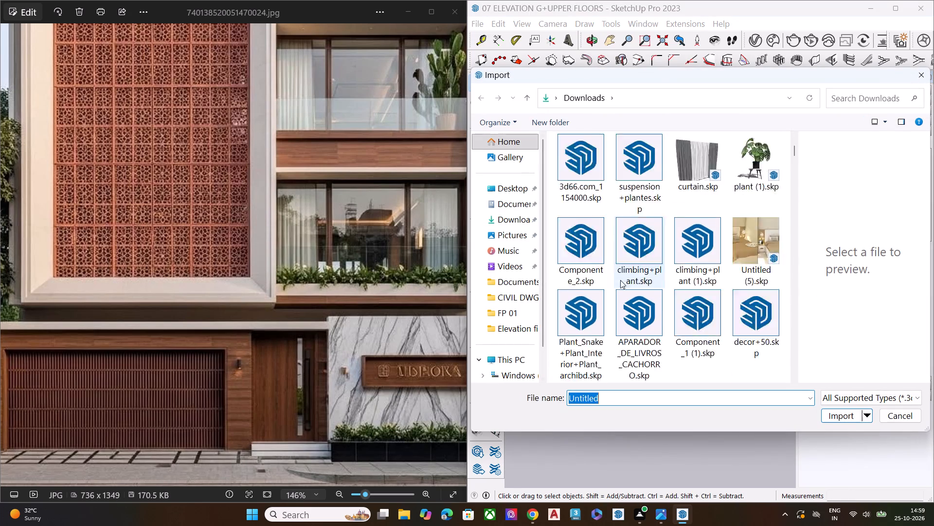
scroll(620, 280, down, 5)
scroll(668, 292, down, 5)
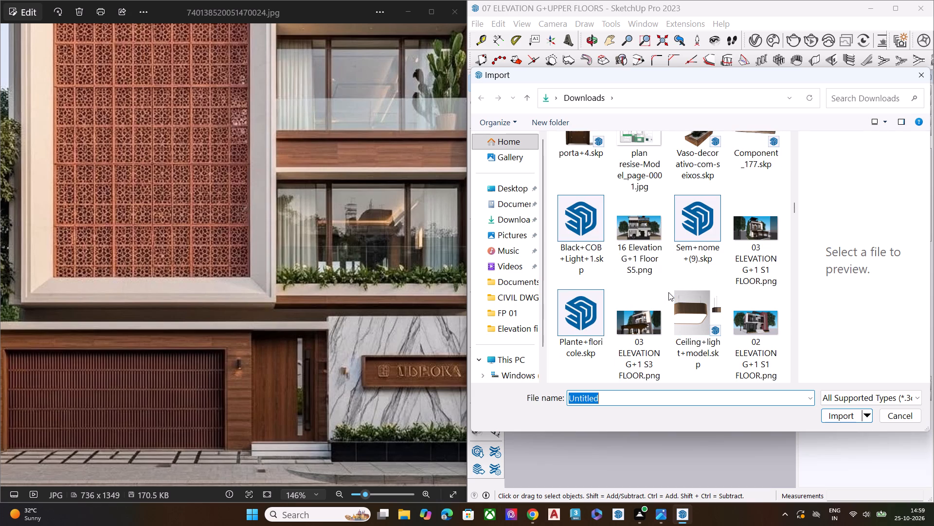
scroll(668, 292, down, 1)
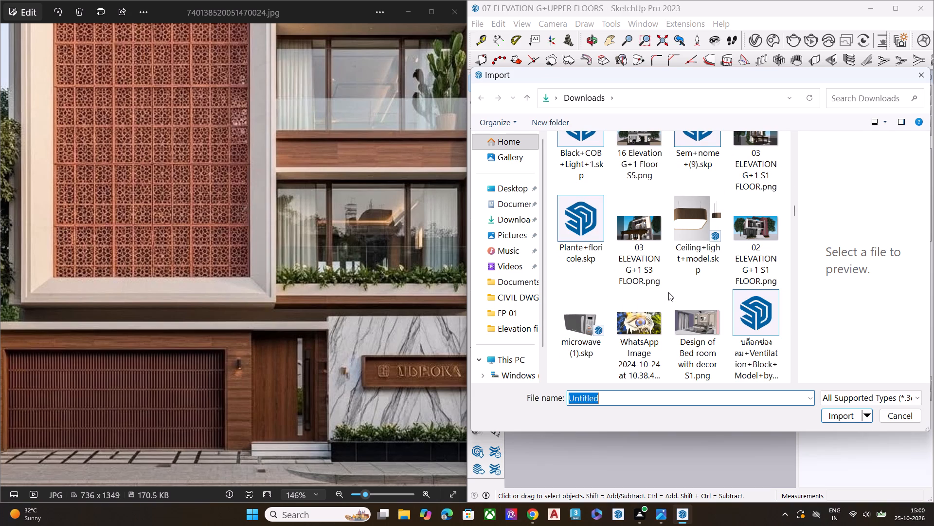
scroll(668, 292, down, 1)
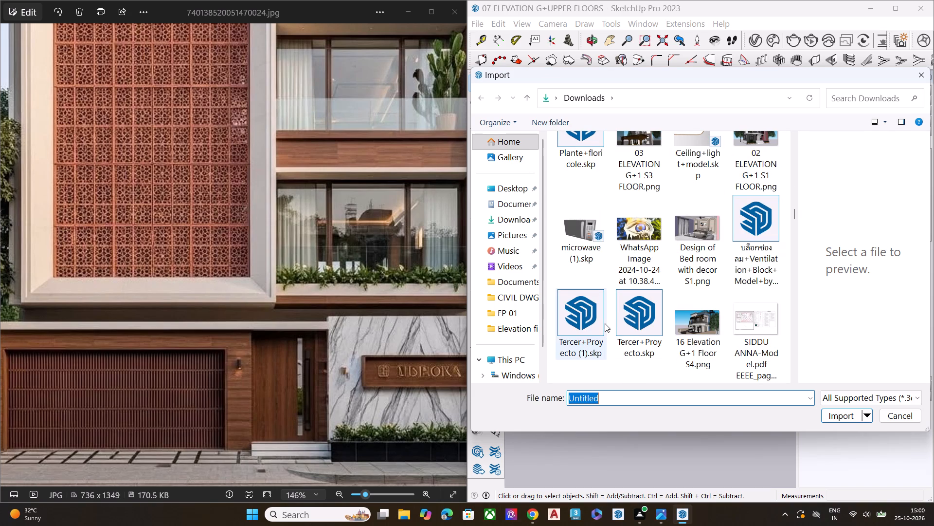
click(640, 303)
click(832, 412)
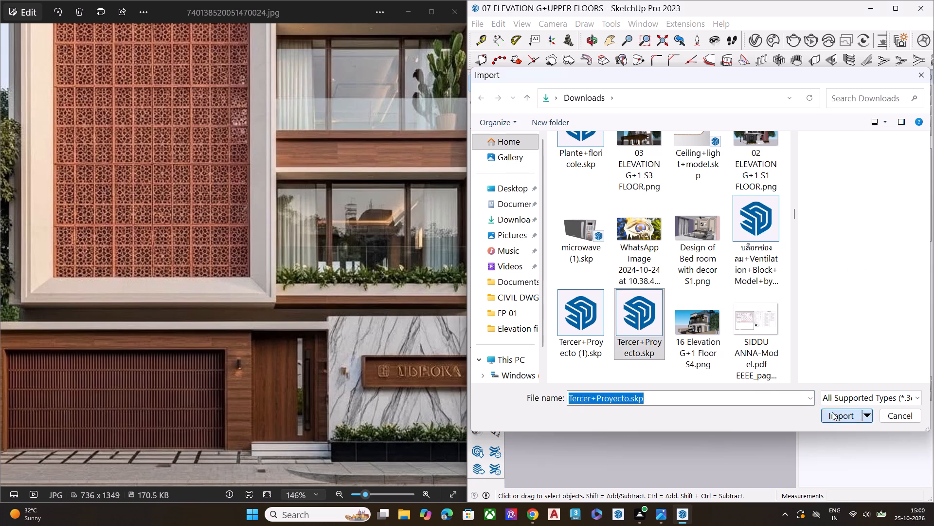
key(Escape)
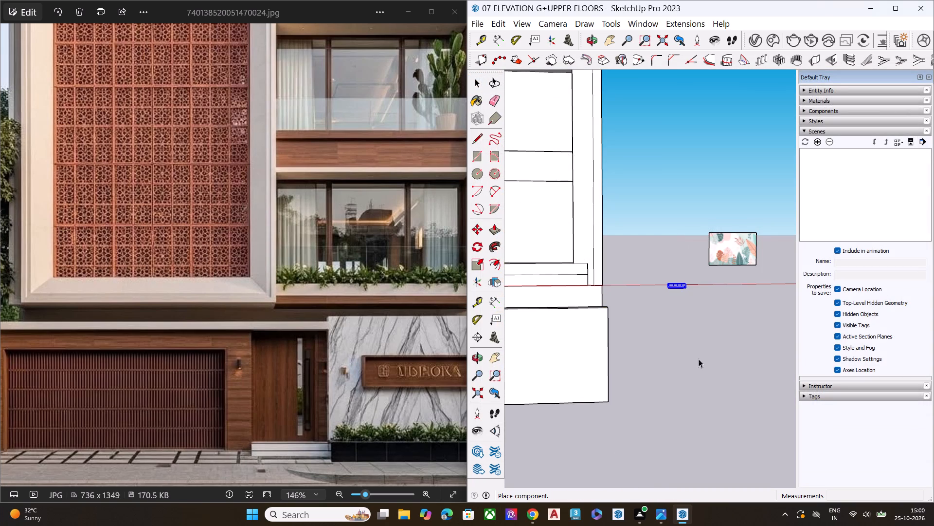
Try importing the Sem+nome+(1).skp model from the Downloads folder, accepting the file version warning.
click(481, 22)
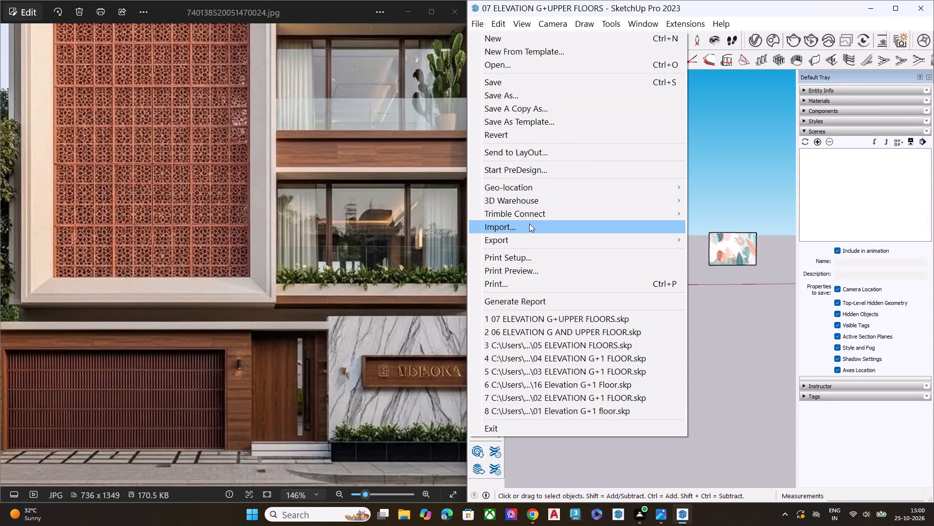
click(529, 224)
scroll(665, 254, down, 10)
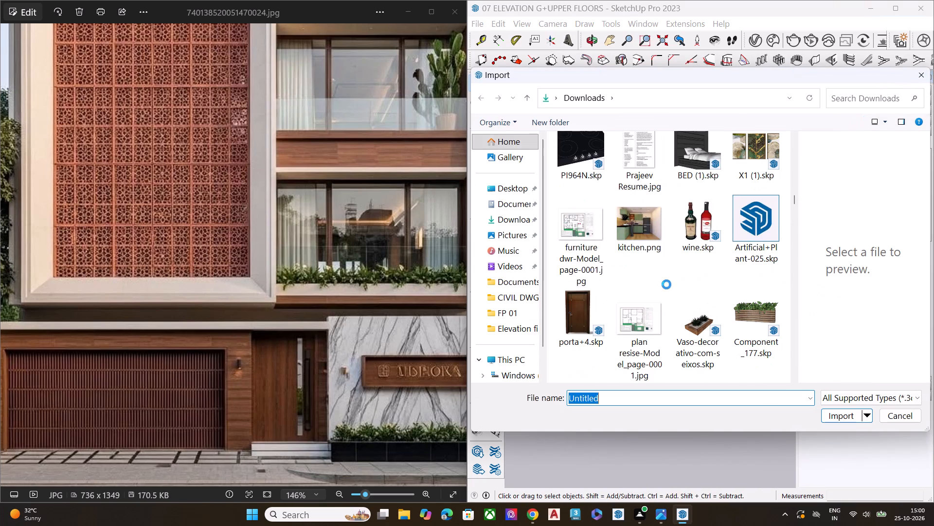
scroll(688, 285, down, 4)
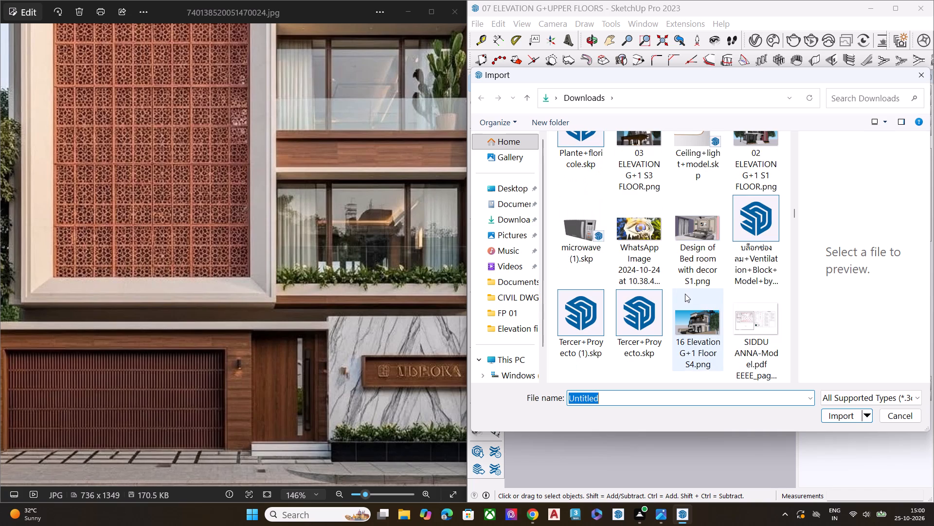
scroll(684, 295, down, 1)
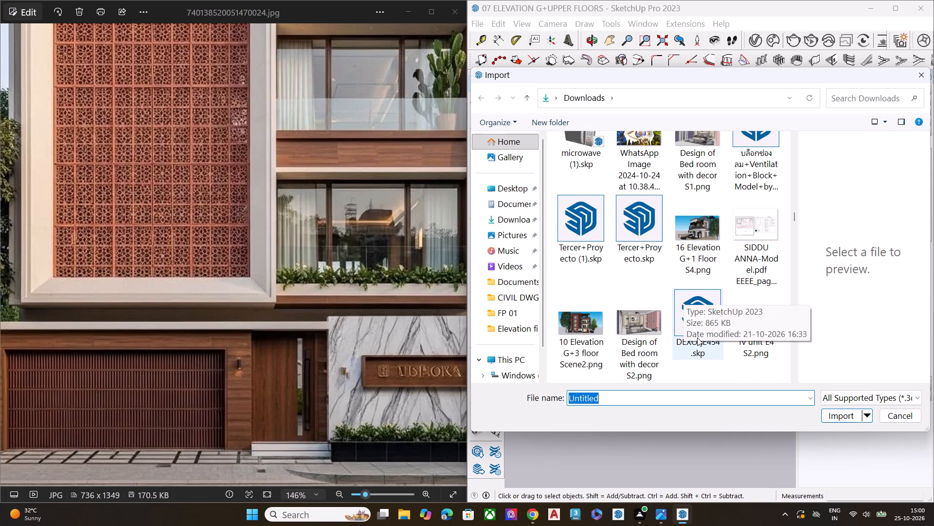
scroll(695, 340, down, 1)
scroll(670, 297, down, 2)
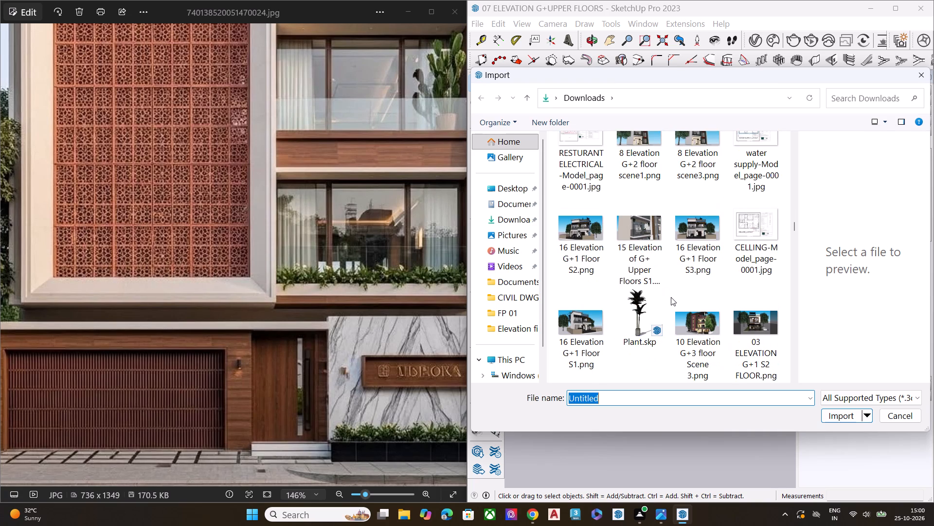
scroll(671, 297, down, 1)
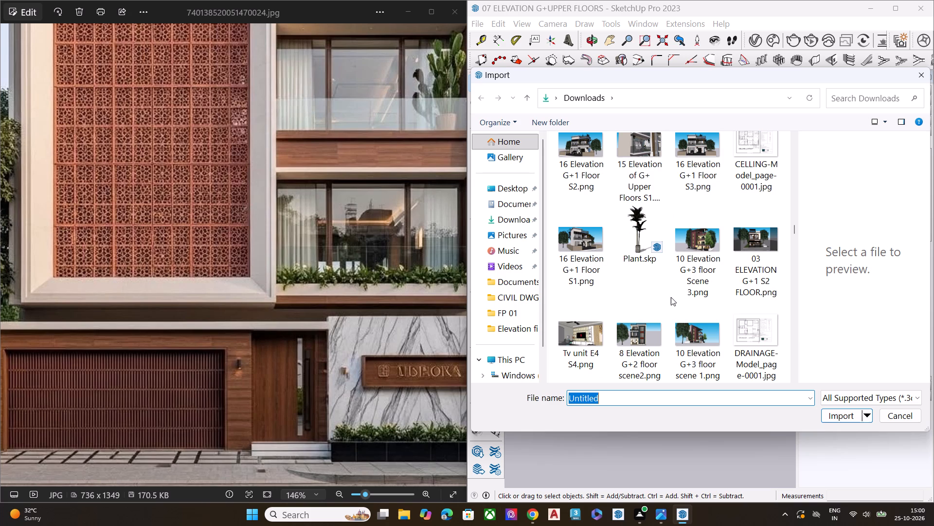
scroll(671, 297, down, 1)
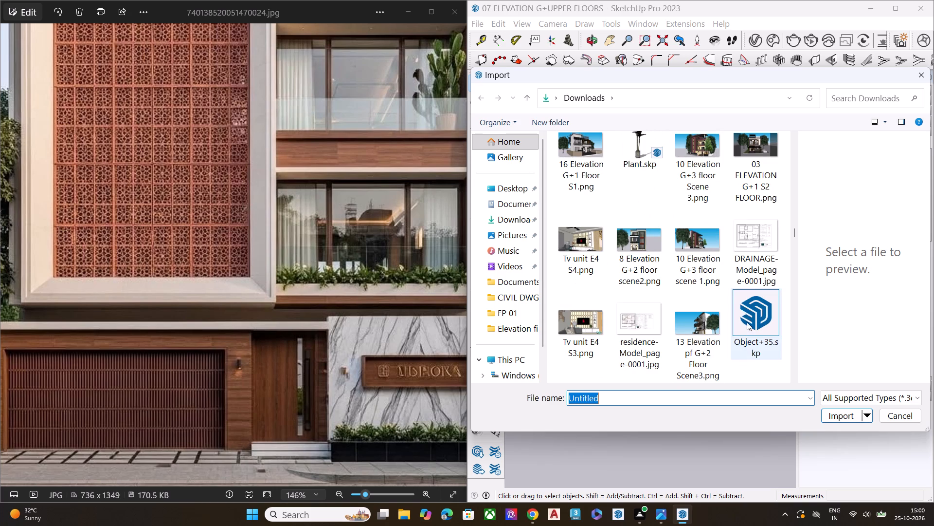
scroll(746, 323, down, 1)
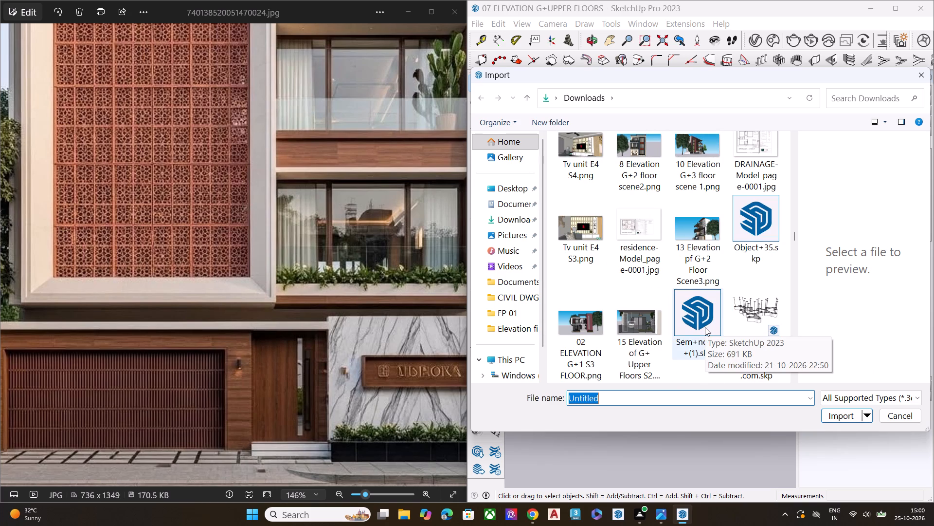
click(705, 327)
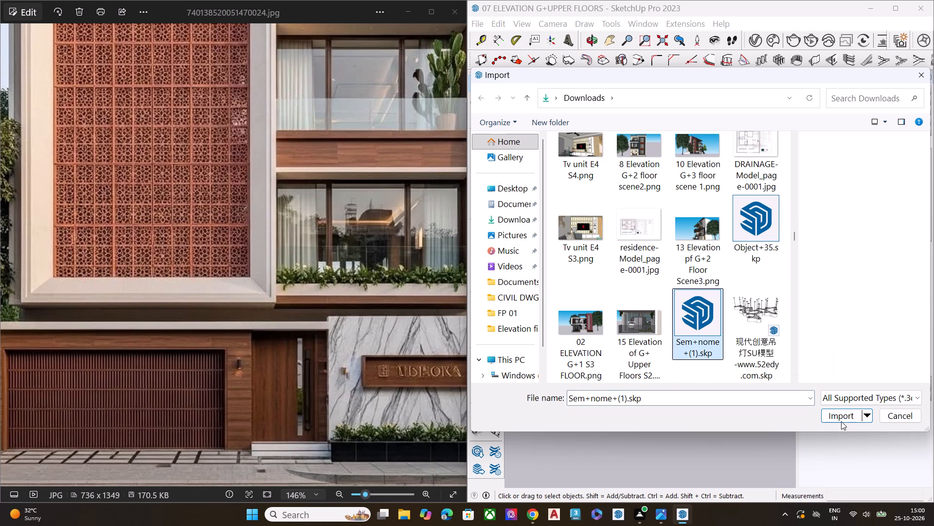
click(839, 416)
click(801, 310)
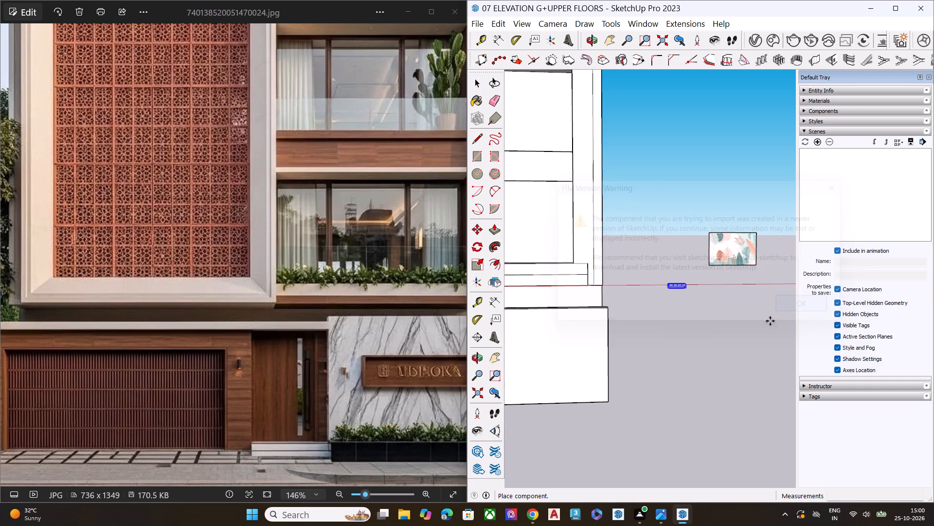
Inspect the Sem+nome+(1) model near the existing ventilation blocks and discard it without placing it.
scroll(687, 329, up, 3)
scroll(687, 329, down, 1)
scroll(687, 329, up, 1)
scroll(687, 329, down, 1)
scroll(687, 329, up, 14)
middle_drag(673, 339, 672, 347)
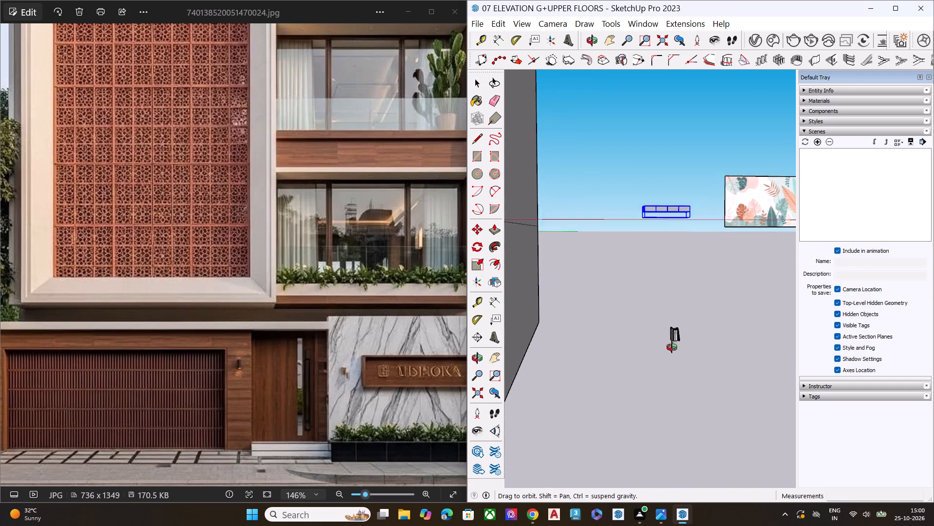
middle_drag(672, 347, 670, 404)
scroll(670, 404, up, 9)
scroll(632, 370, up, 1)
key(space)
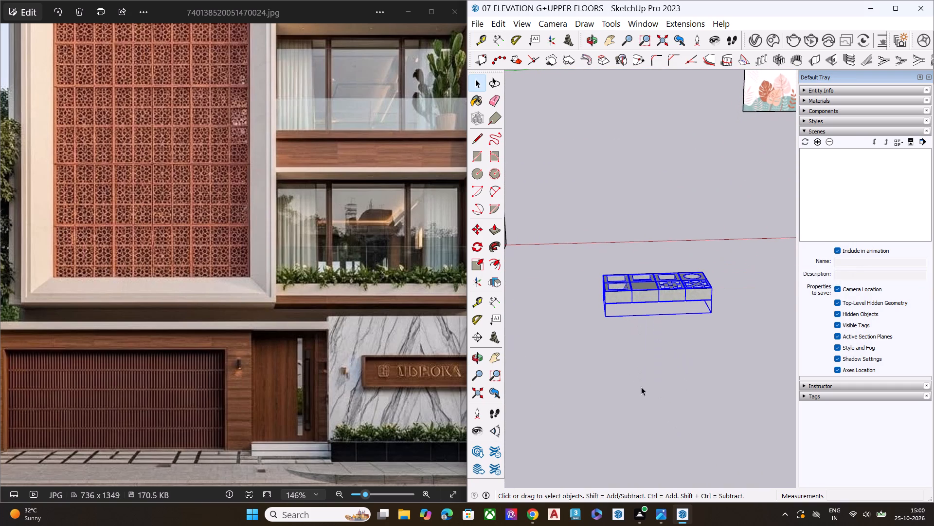
Look through the Downloads folder in the Import dialog for another ventilation block model.
click(484, 25)
click(566, 225)
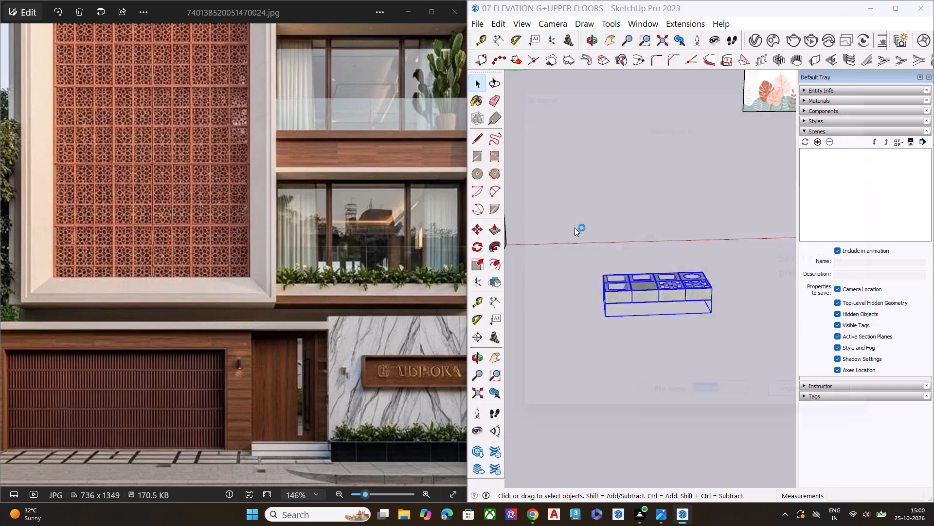
scroll(693, 315, down, 14)
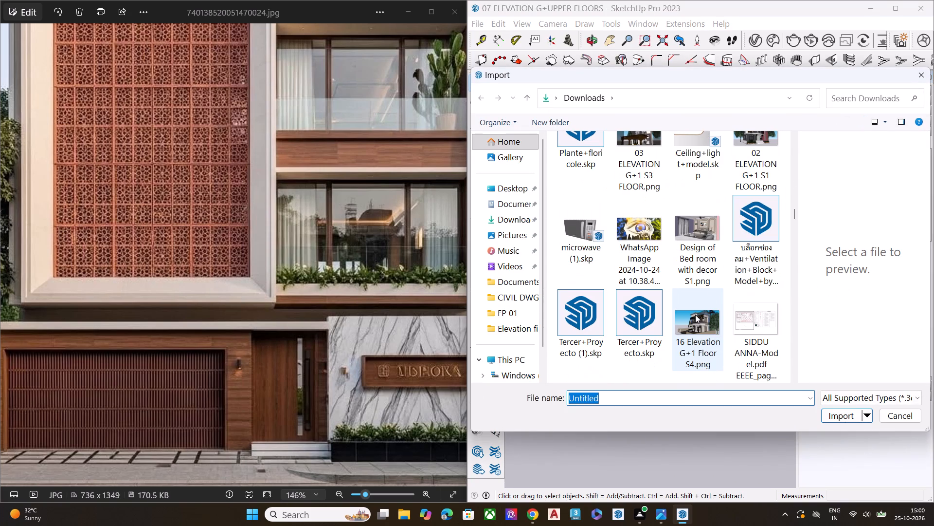
scroll(696, 315, down, 2)
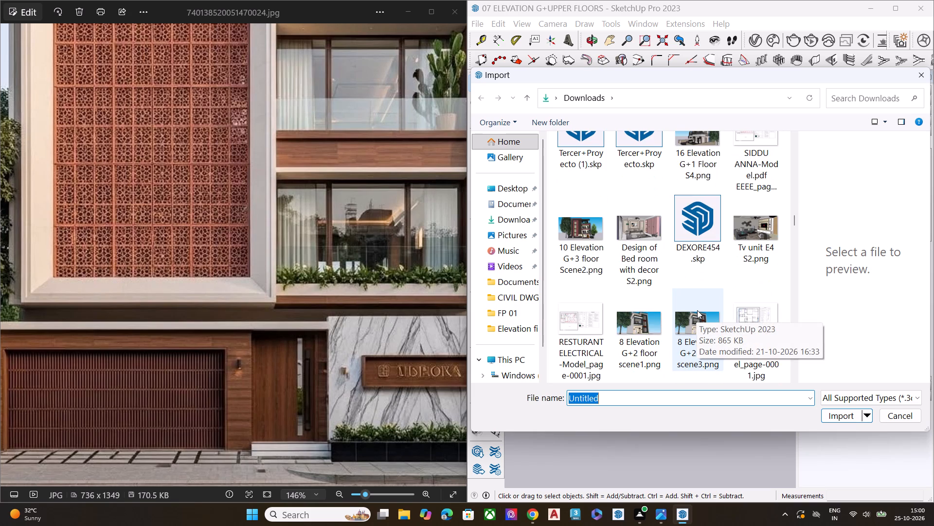
scroll(697, 310, down, 3)
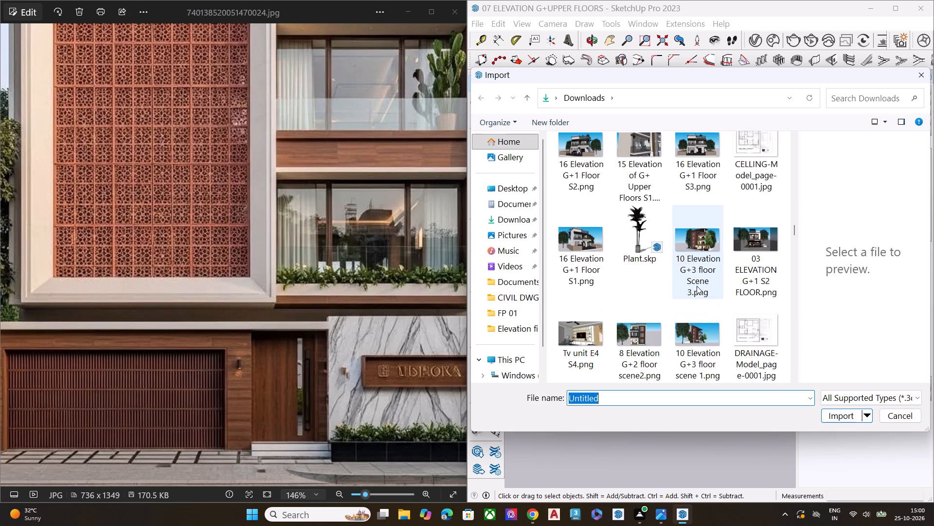
scroll(697, 286, down, 3)
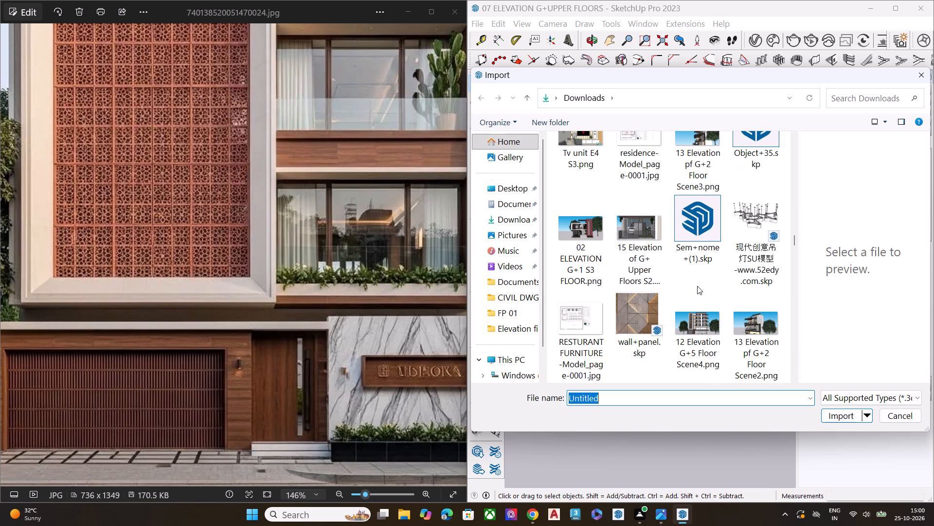
scroll(697, 286, down, 4)
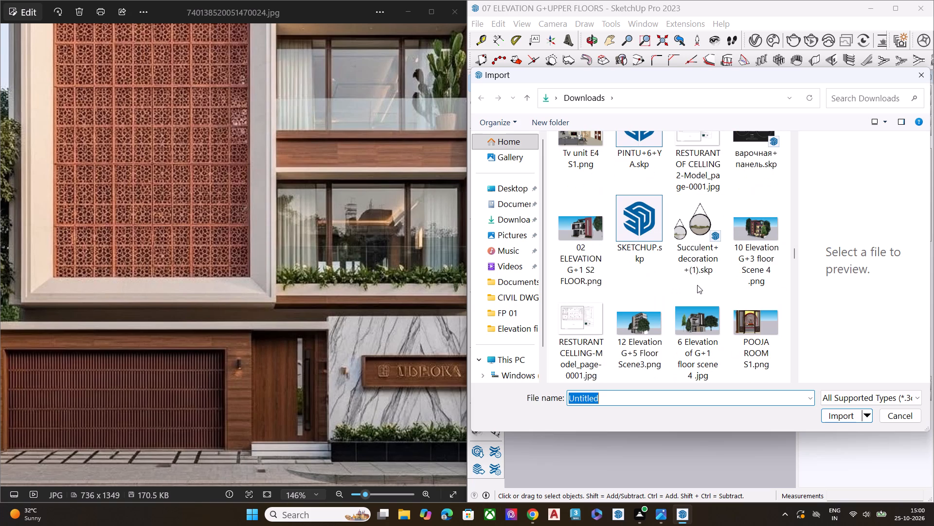
scroll(697, 285, down, 3)
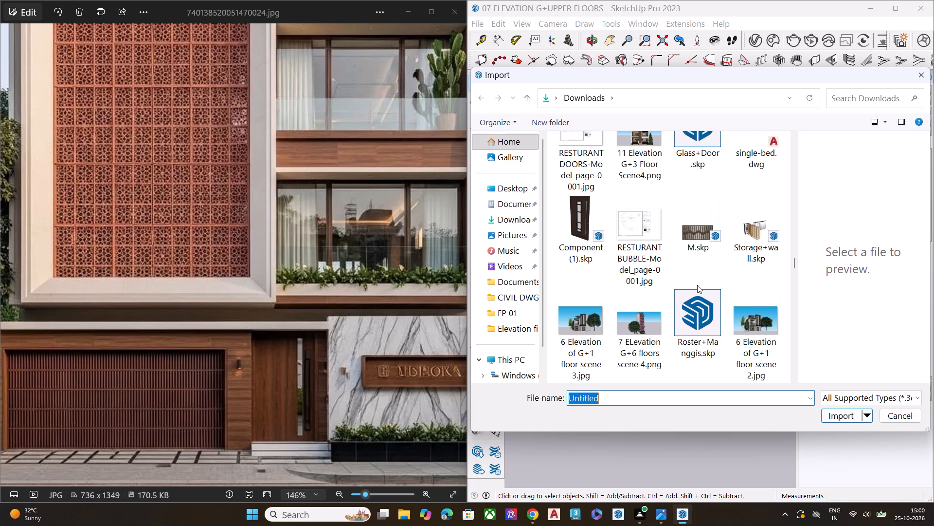
scroll(697, 285, down, 1)
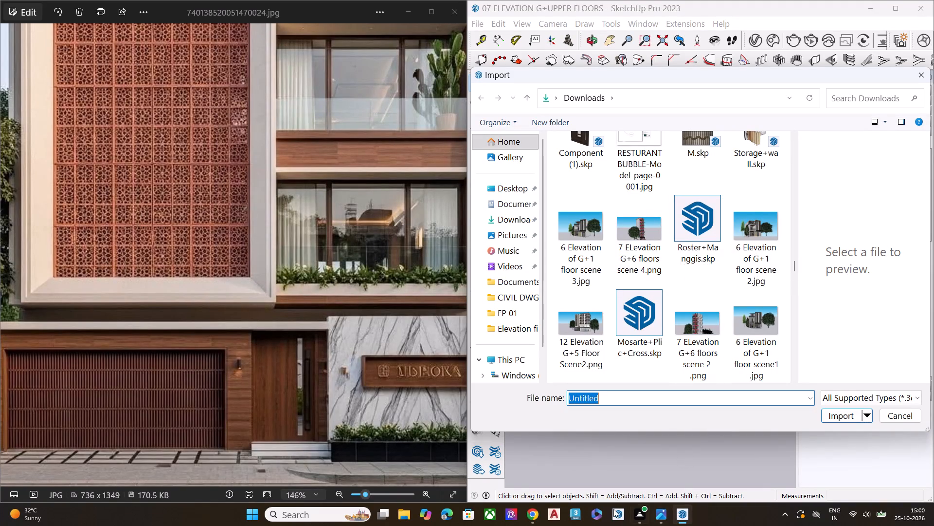
Switch to Chrome and check the recent download history for the file names of the downloaded ventilation blocks.
click(535, 518)
click(426, 41)
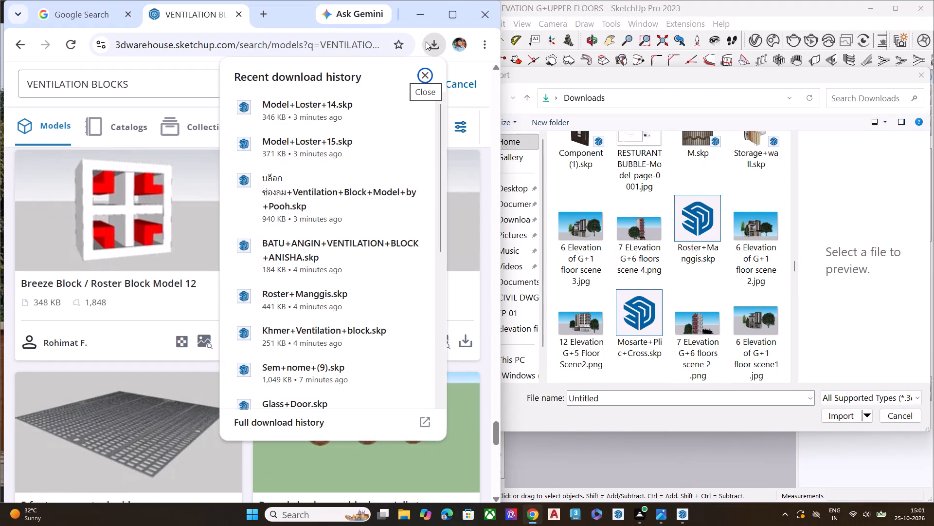
scroll(311, 252, down, 1)
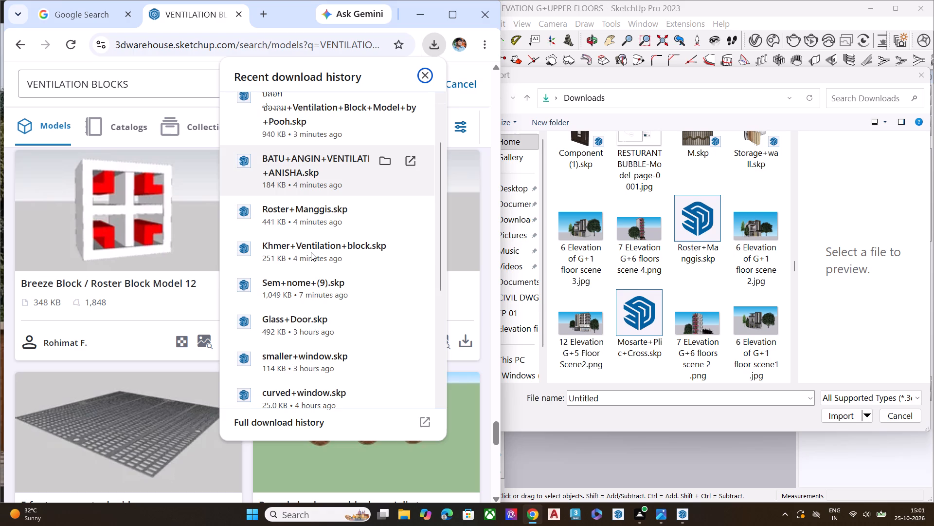
scroll(310, 253, down, 1)
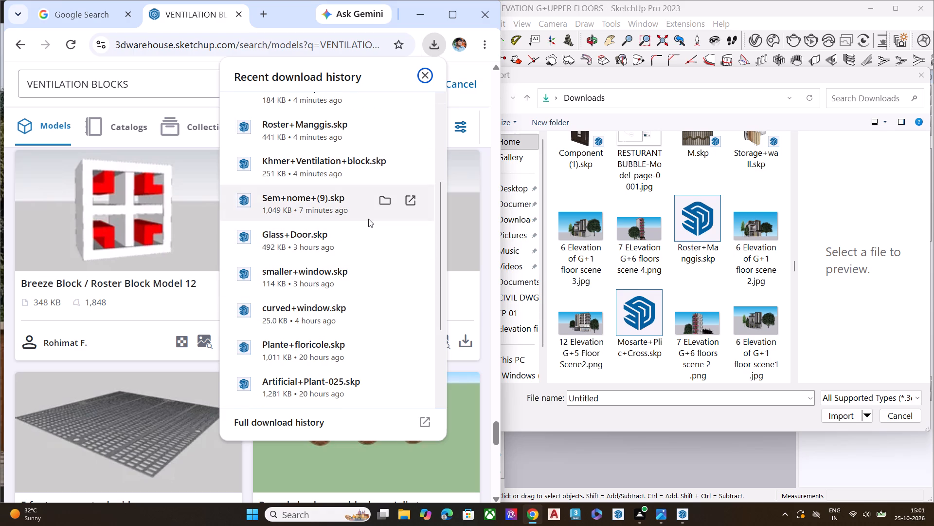
Find Khmer+Ventilation+block.skp in the Downloads folder and import it into the SketchUp model.
scroll(728, 250, down, 1)
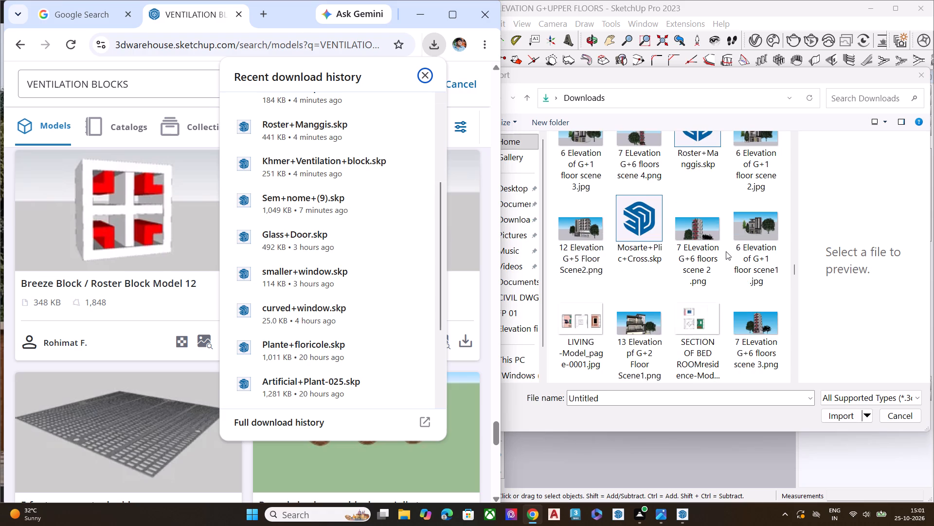
scroll(713, 259, down, 3)
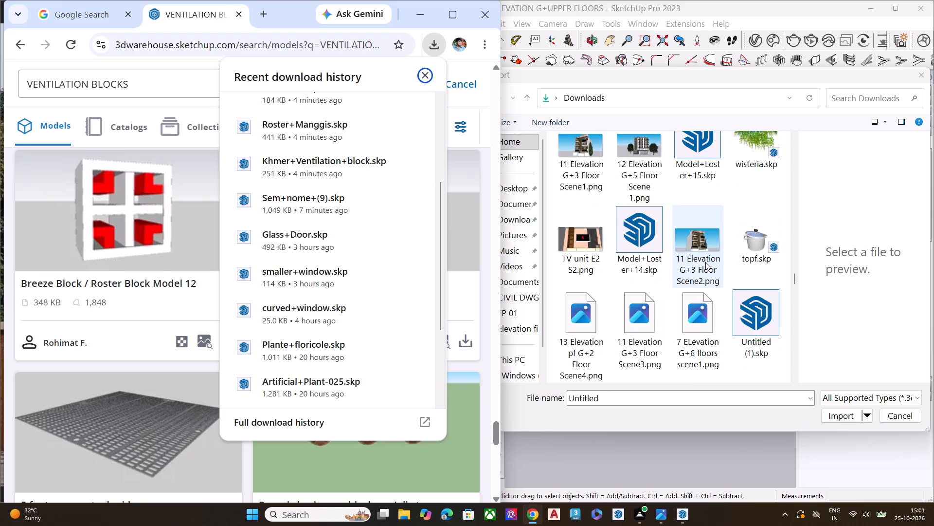
scroll(704, 263, down, 2)
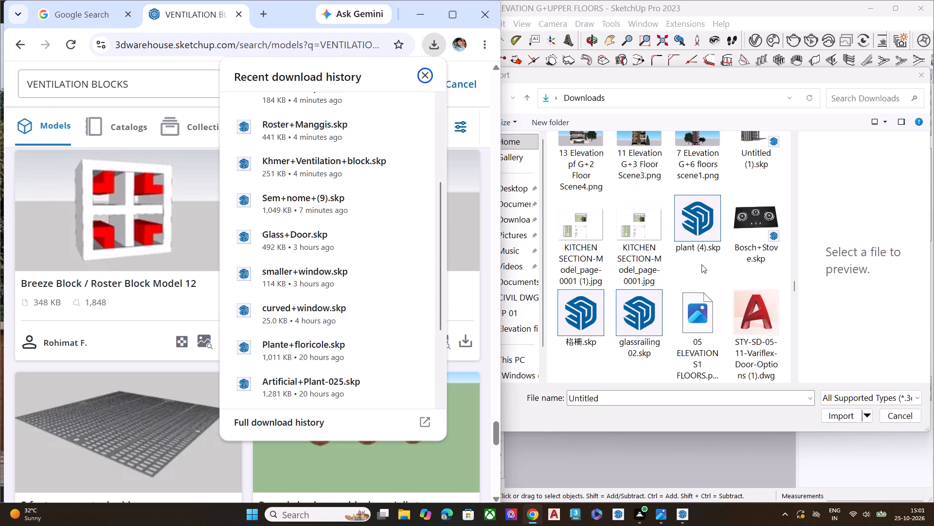
scroll(700, 265, down, 2)
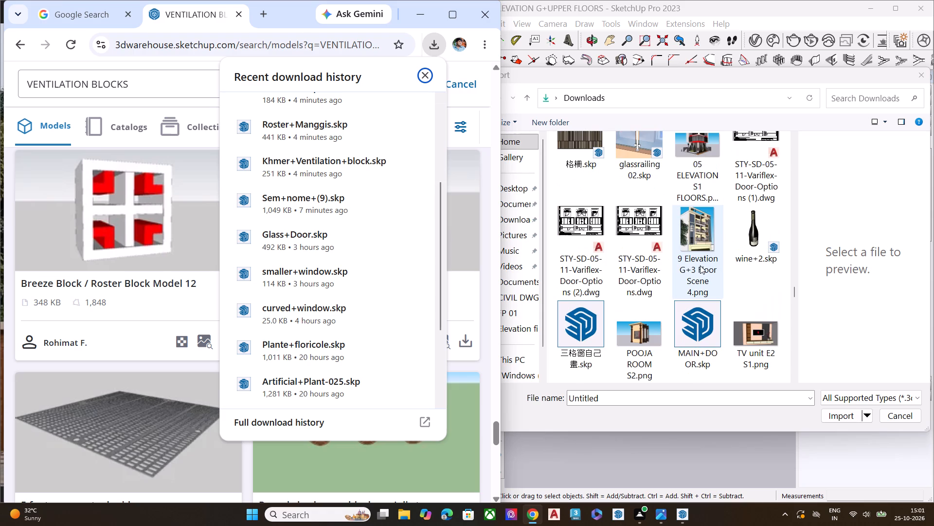
scroll(389, 294, up, 3)
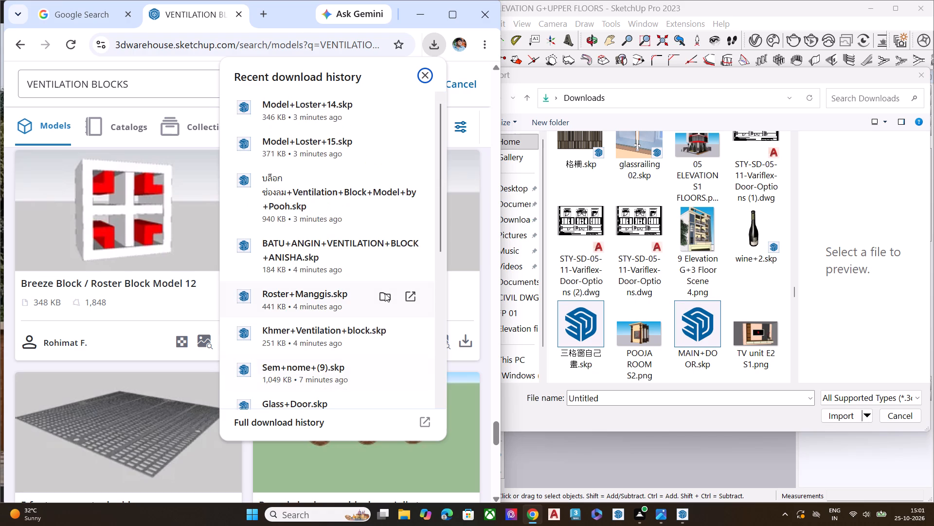
scroll(385, 293, up, 1)
scroll(384, 292, down, 2)
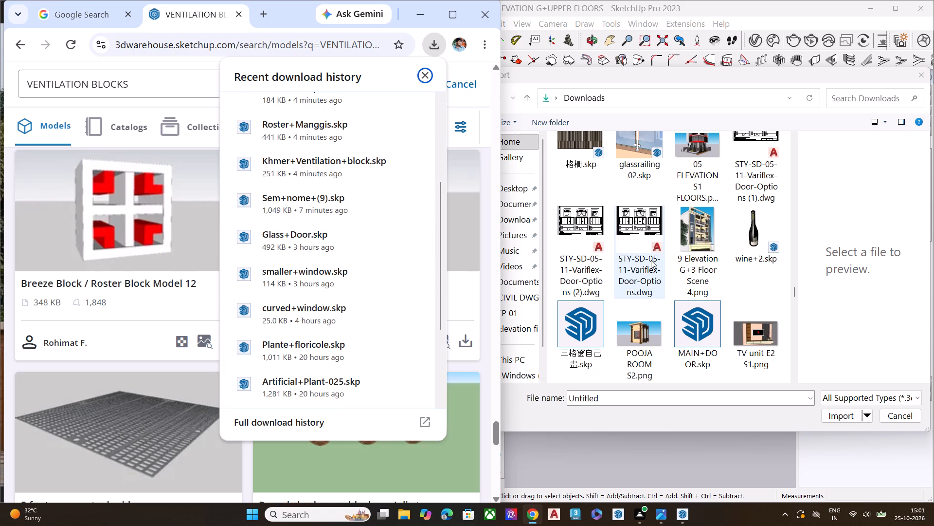
scroll(276, 266, up, 1)
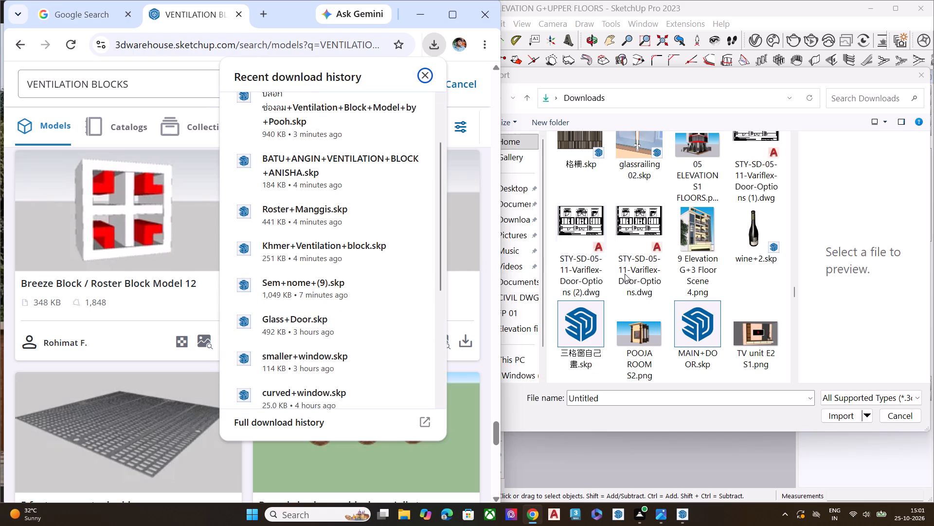
scroll(639, 272, down, 1)
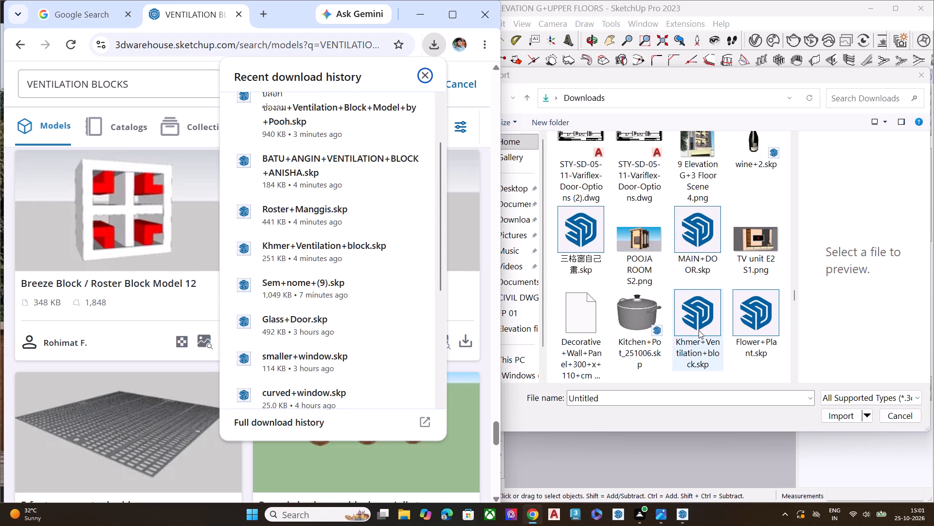
click(699, 330)
click(846, 415)
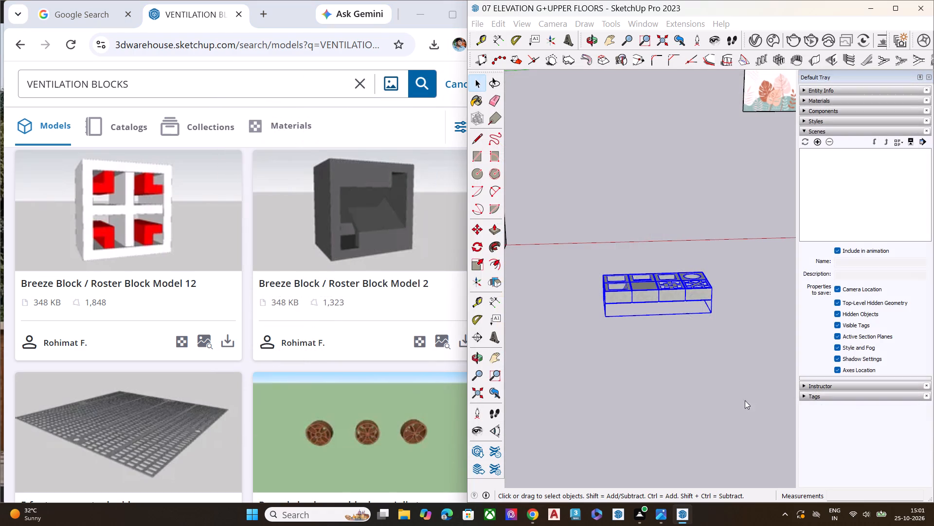
Place the imported Khmer ventilation block component on the ground beside the earlier ventilation block set, near the red axis.
scroll(668, 314, up, 3)
scroll(624, 364, down, 5)
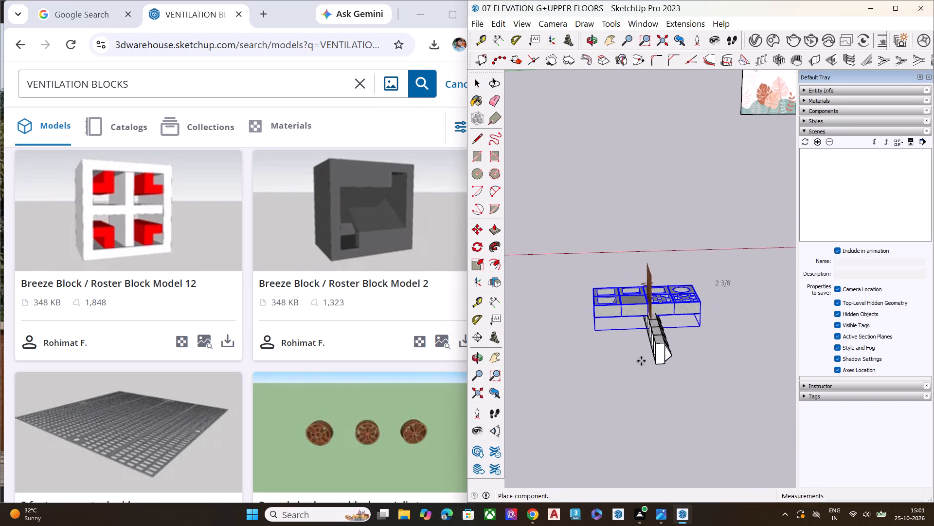
middle_drag(650, 355, 636, 337)
scroll(612, 349, up, 1)
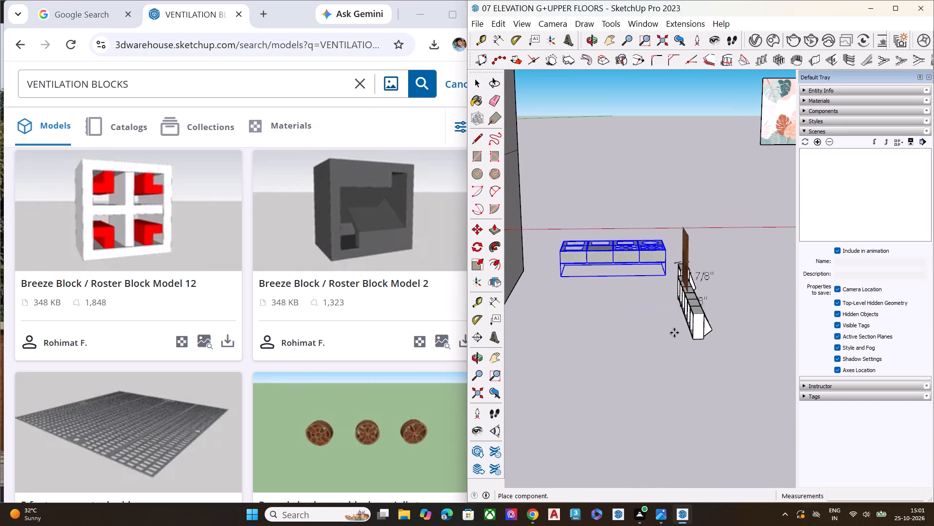
click(687, 322)
Examine the placed Khmer ventilation block component beside the earlier block set from several angles, and clear the selection.
middle_drag(703, 339, 604, 335)
scroll(700, 298, down, 1)
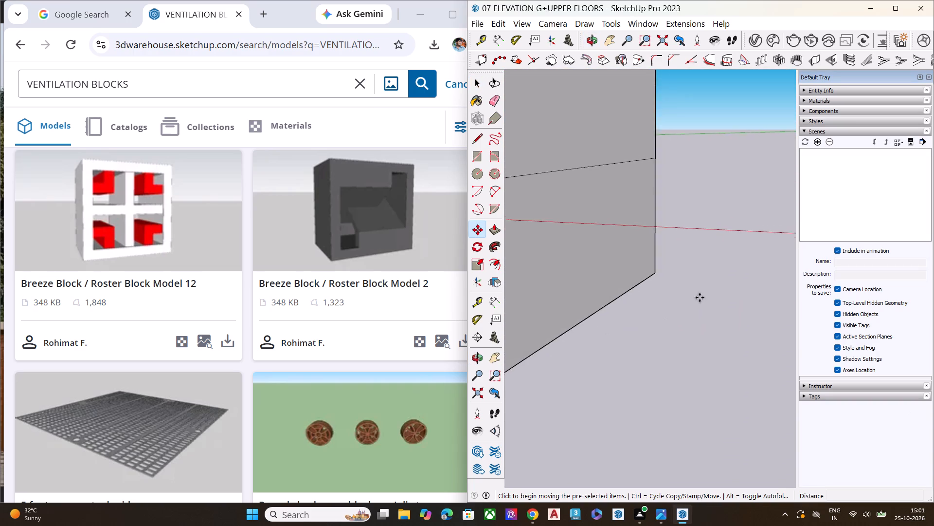
scroll(700, 298, down, 12)
middle_drag(580, 327, 539, 332)
scroll(578, 304, up, 1)
scroll(731, 286, down, 6)
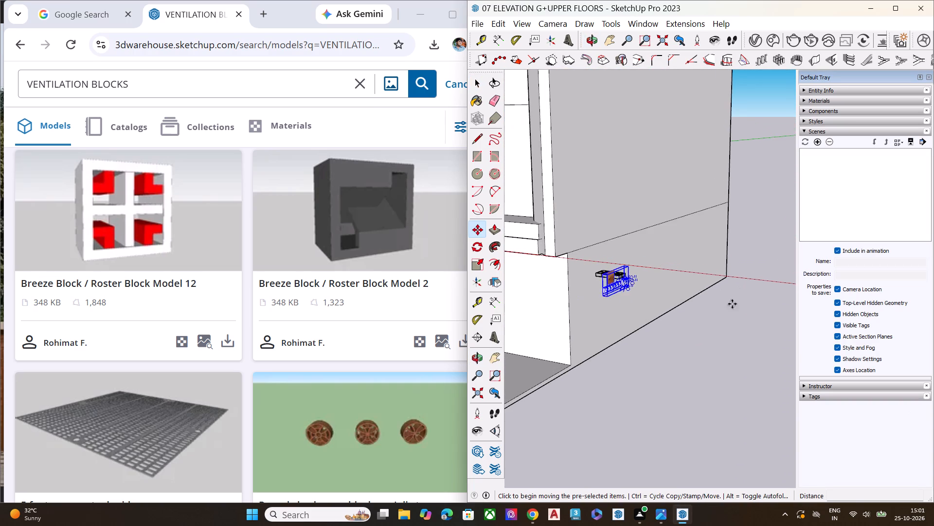
middle_drag(700, 317, 667, 325)
scroll(628, 305, up, 7)
scroll(700, 255, up, 3)
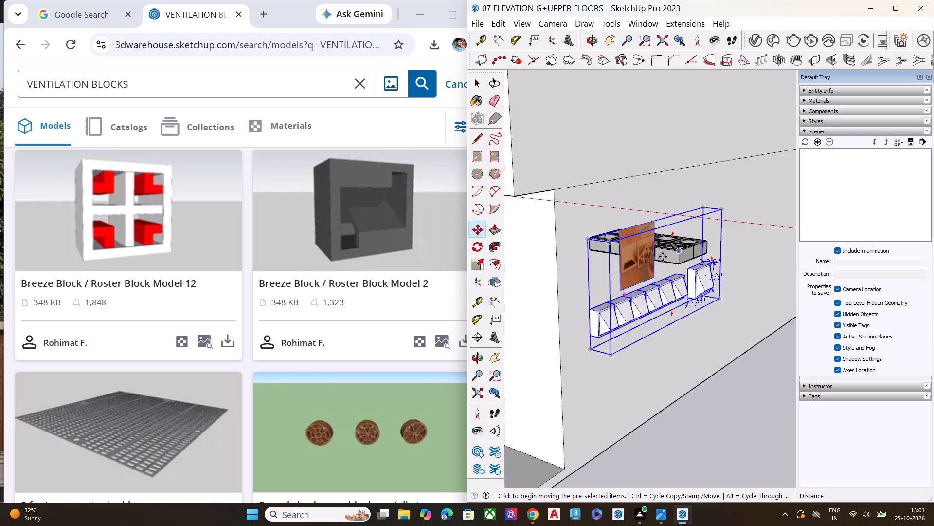
scroll(663, 257, up, 5)
middle_drag(626, 289, 706, 247)
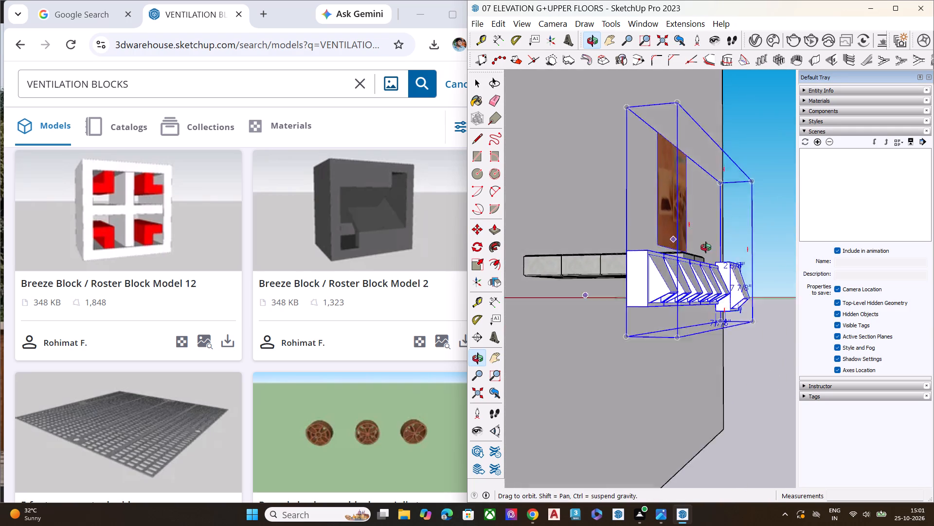
middle_drag(706, 247, 741, 293)
scroll(649, 287, down, 6)
key(space)
click(751, 255)
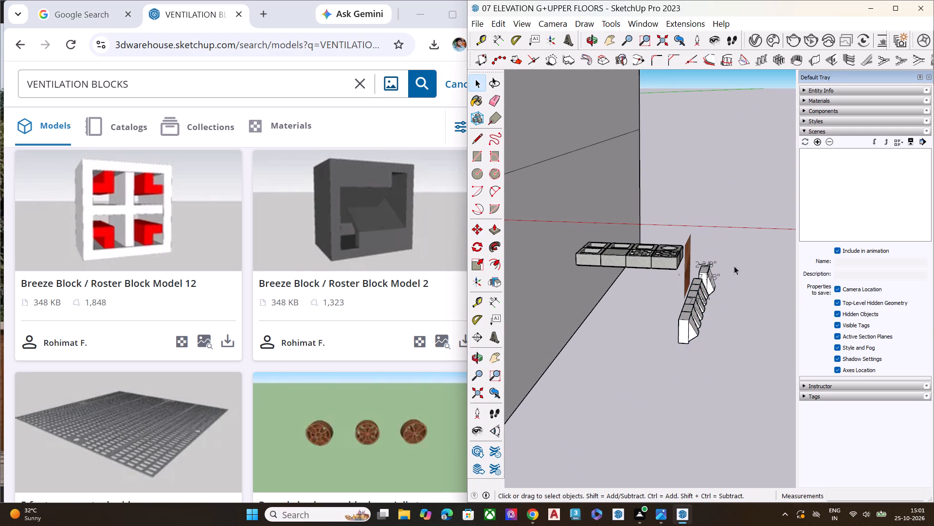
Look through the Downloads folder in the Import dialog for another downloaded ventilation block model.
click(479, 23)
click(535, 231)
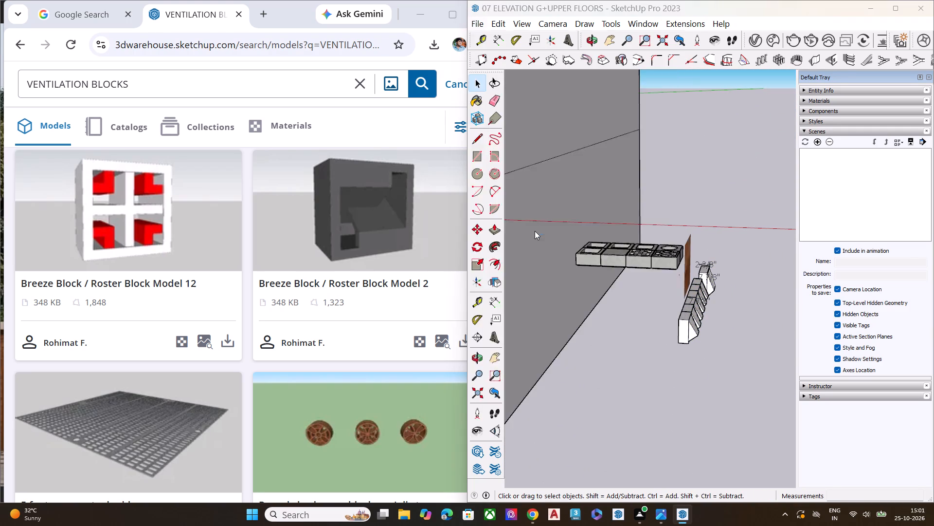
scroll(633, 284, down, 13)
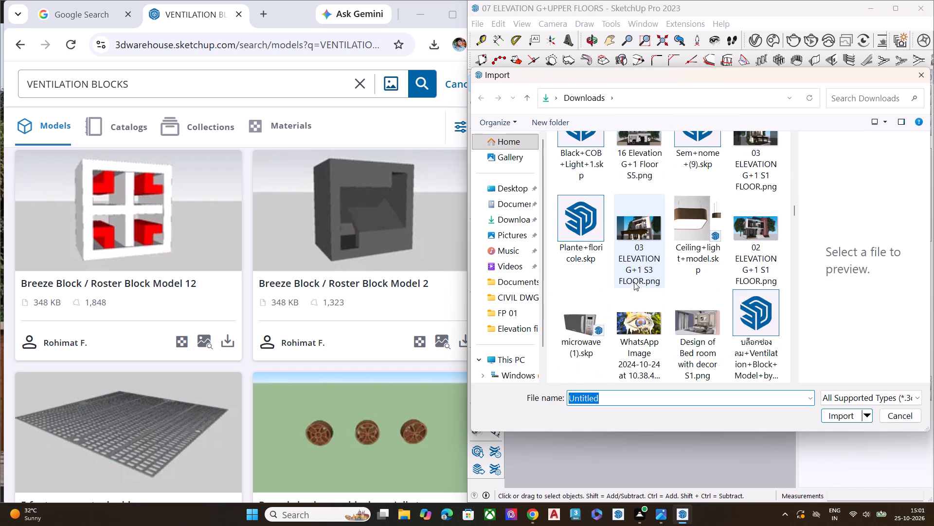
scroll(634, 282, down, 17)
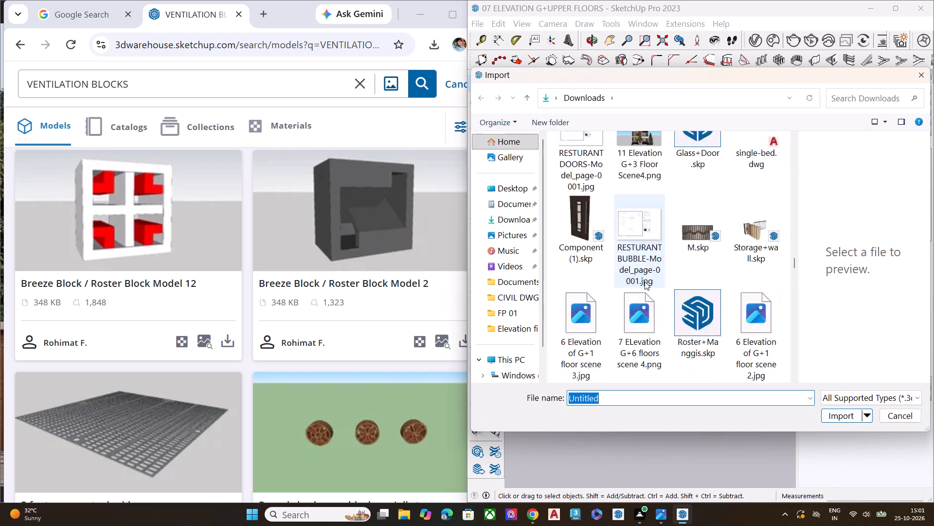
scroll(645, 282, down, 4)
scroll(645, 282, up, 1)
scroll(646, 282, down, 10)
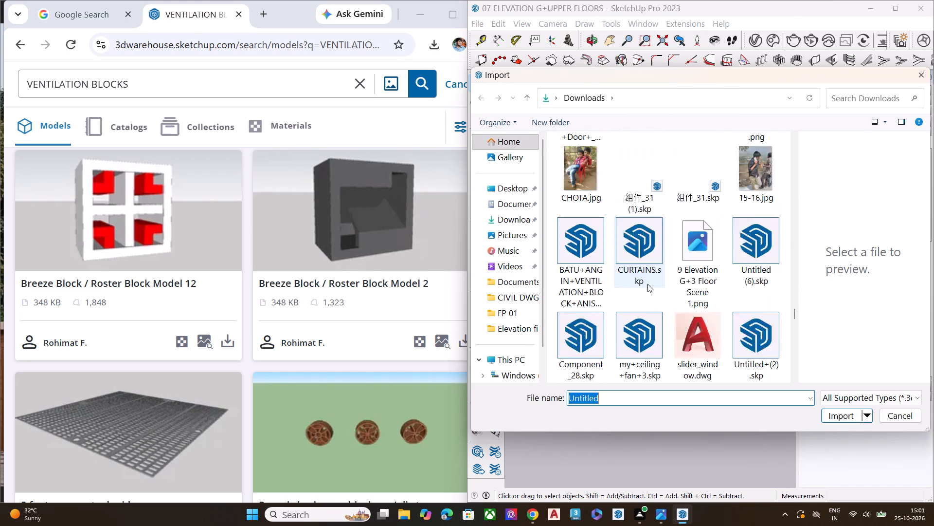
scroll(647, 284, down, 10)
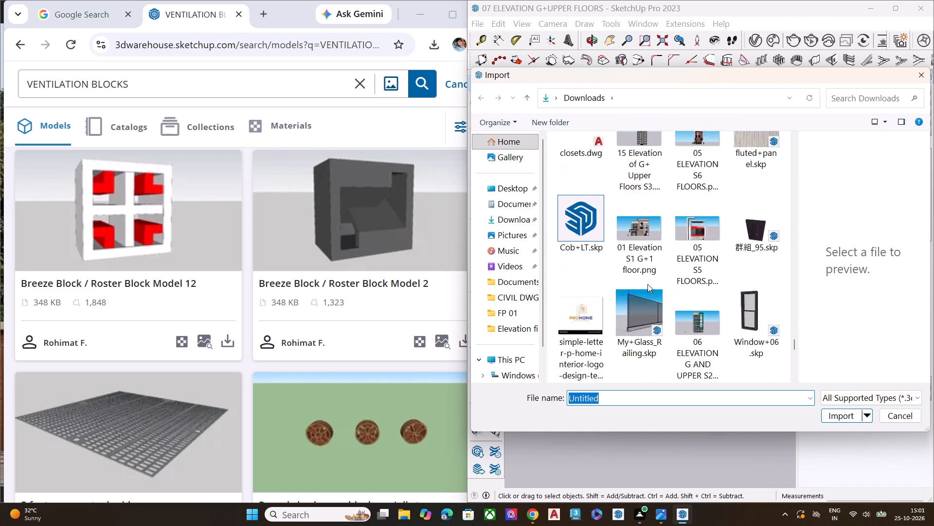
scroll(647, 284, down, 5)
scroll(665, 286, up, 1)
scroll(665, 286, down, 3)
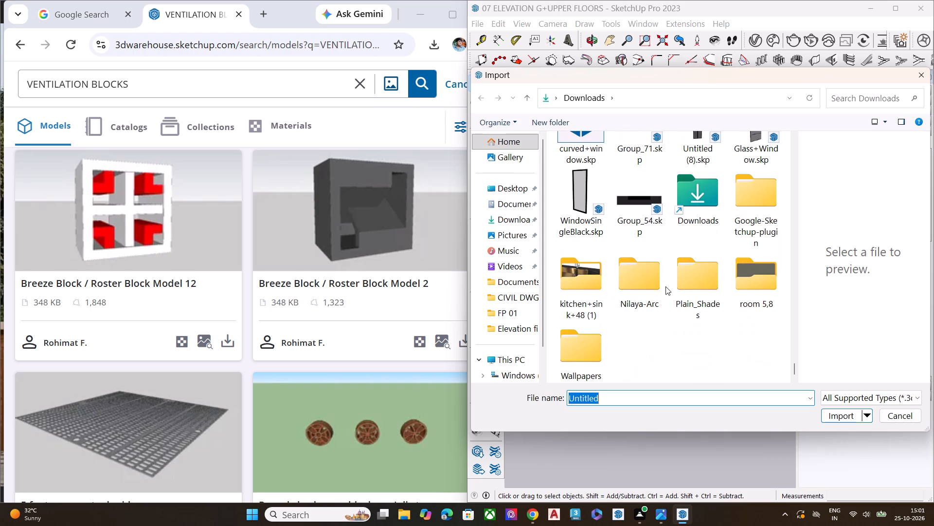
scroll(665, 286, down, 2)
scroll(665, 286, up, 1)
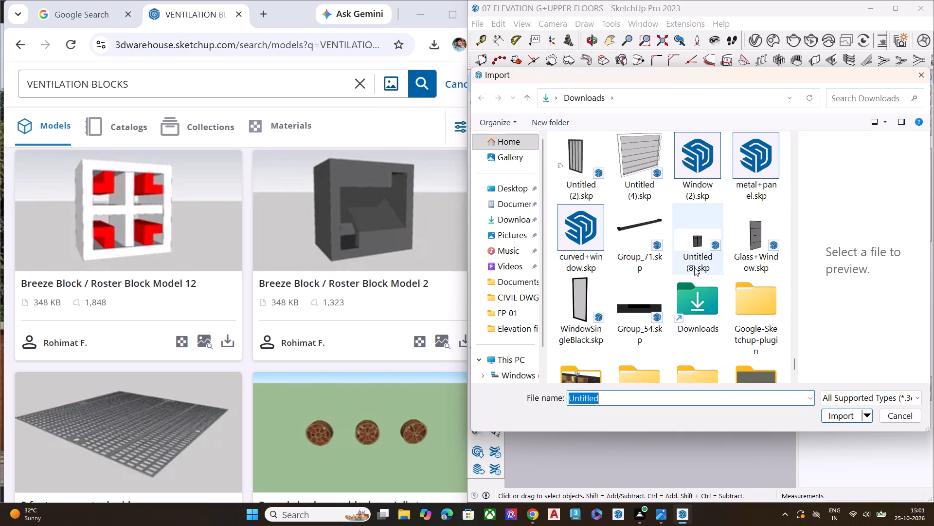
scroll(694, 267, up, 3)
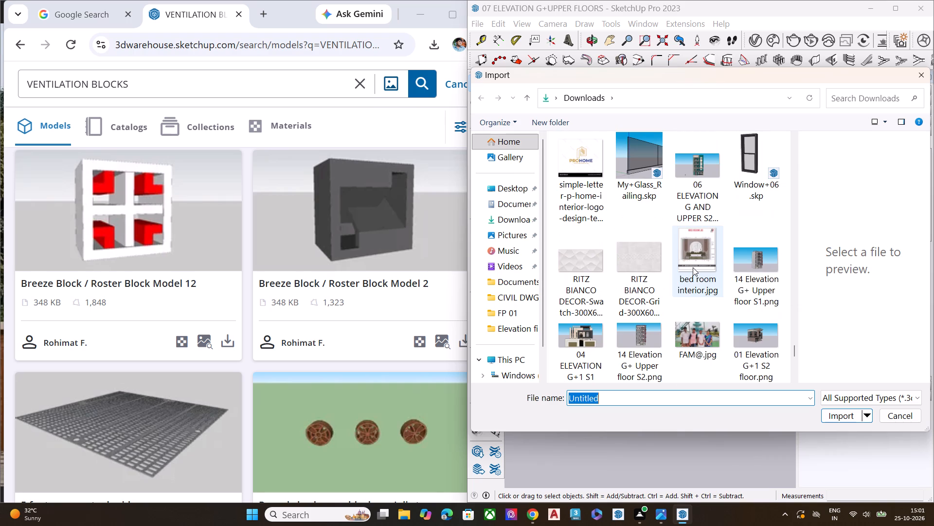
scroll(693, 267, up, 1)
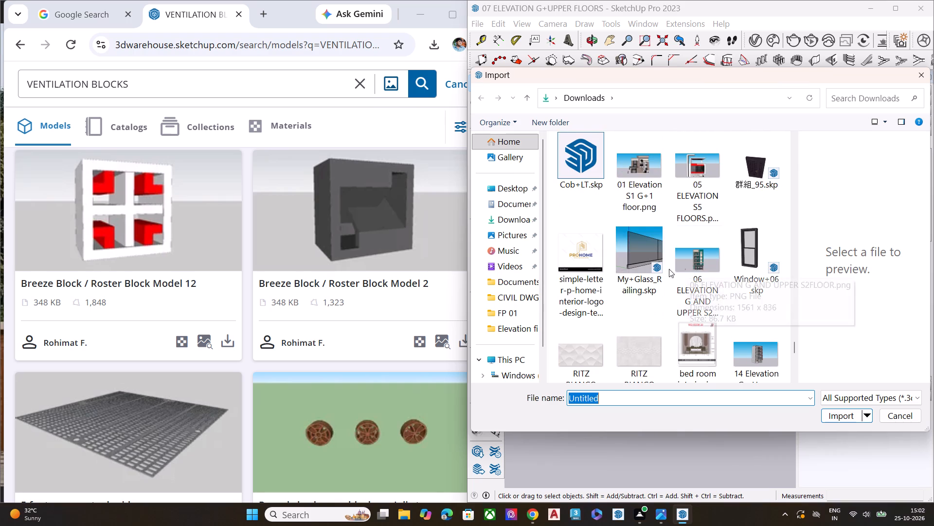
scroll(662, 265, up, 4)
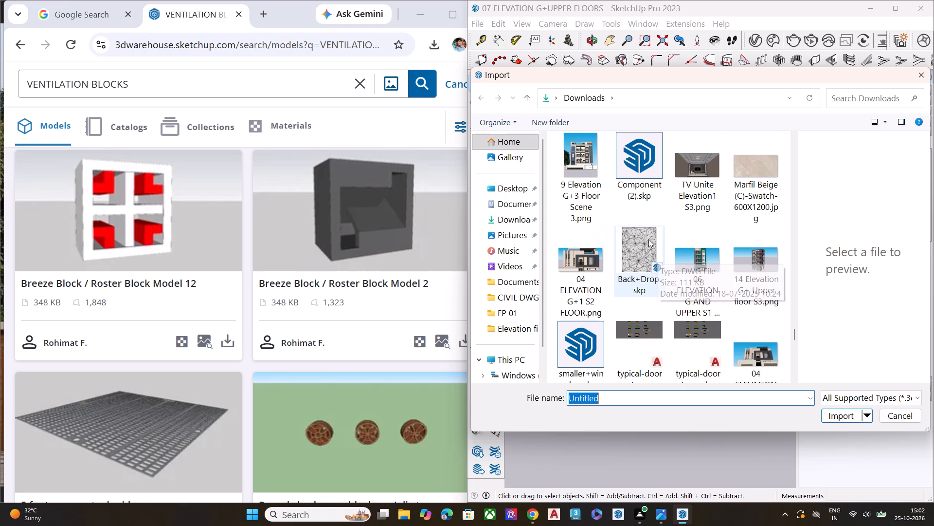
scroll(644, 234, up, 2)
scroll(666, 268, up, 1)
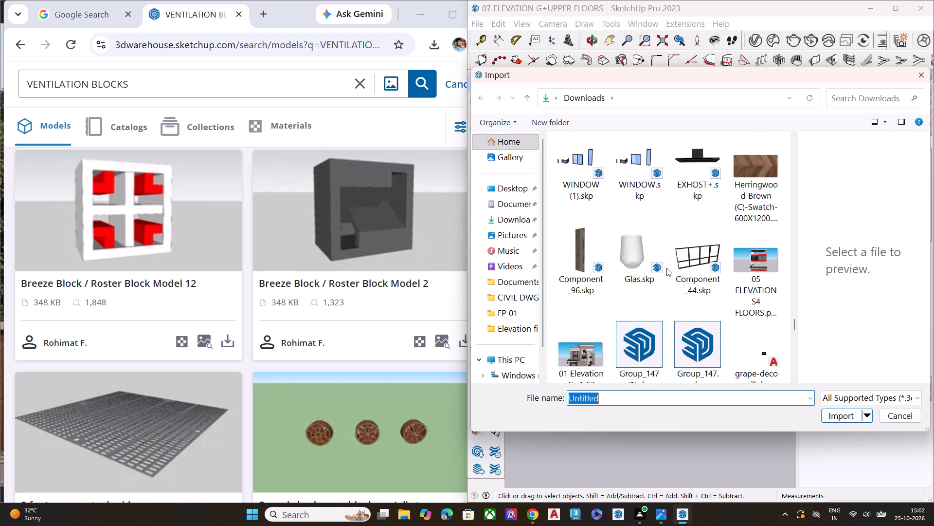
scroll(658, 271, up, 3)
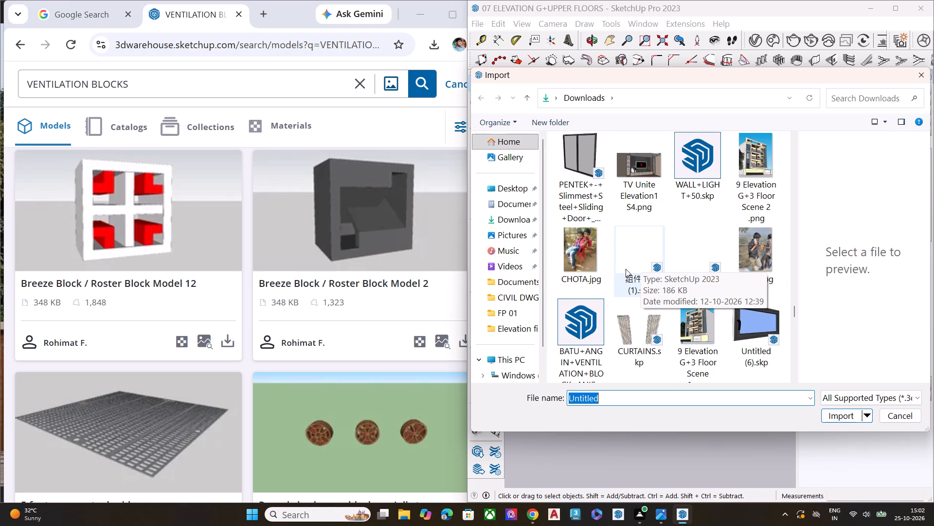
scroll(626, 269, up, 1)
scroll(664, 234, up, 2)
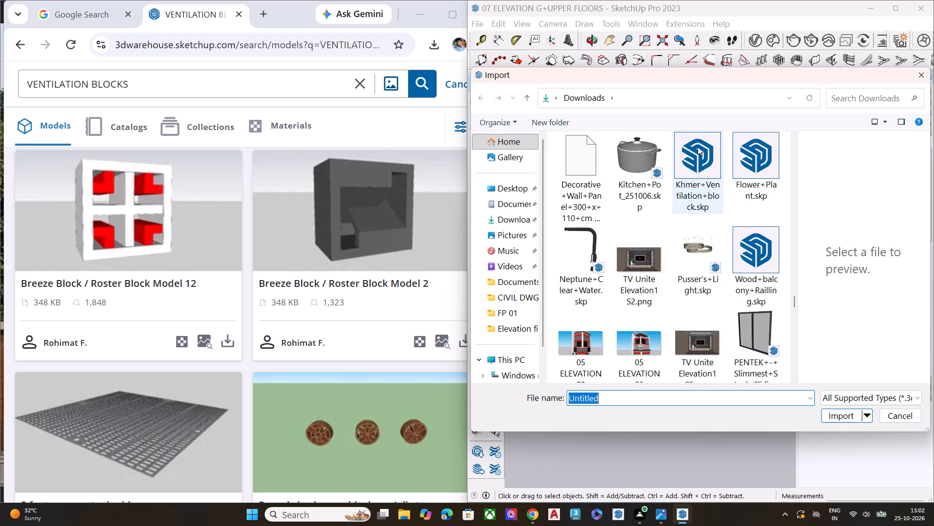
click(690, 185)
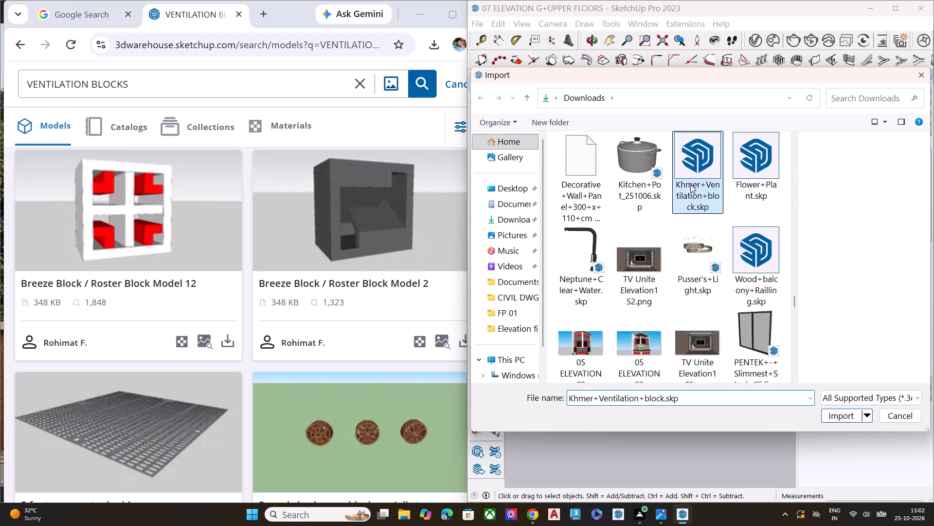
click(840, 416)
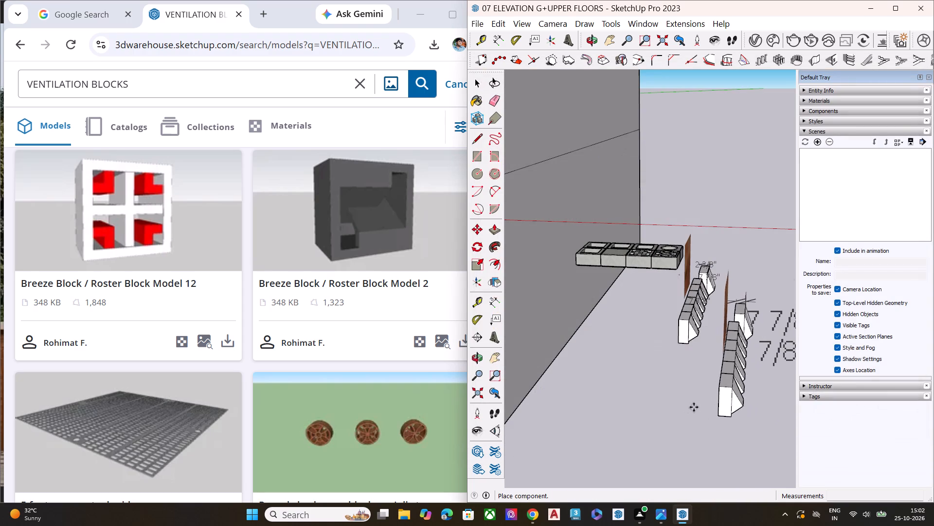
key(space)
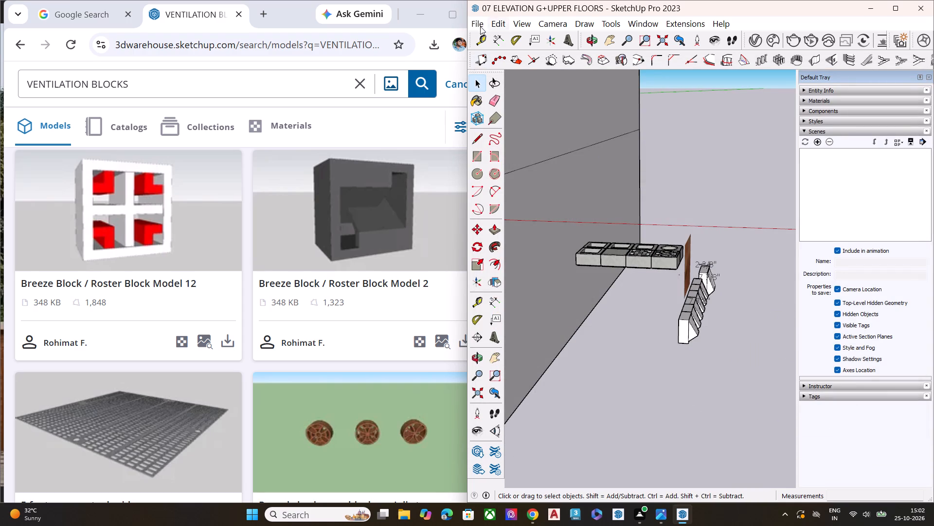
Switch to Chrome and check the recent download history for the file names of the other ventilation blocks.
click(433, 45)
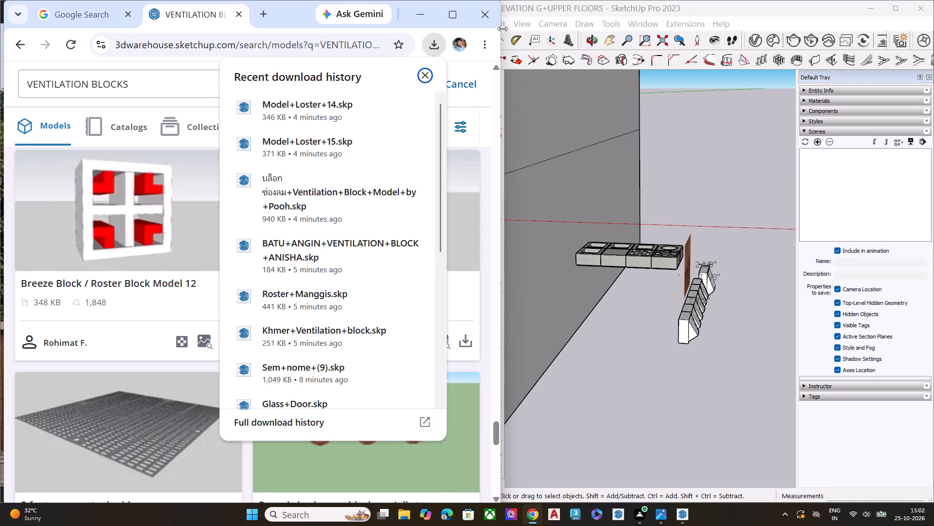
click(529, 10)
Return to SketchUp and look through the Downloads folder in the Import dialog for the remaining ventilation block files.
click(483, 28)
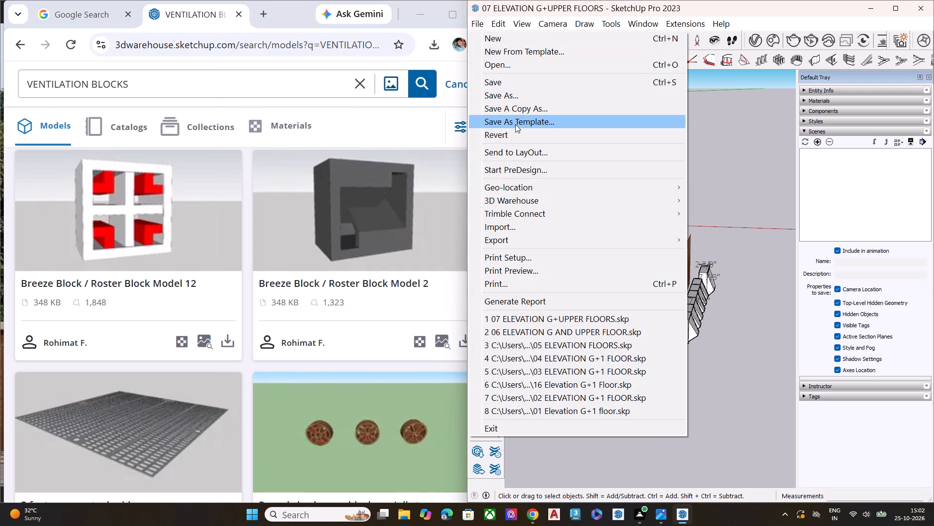
click(541, 229)
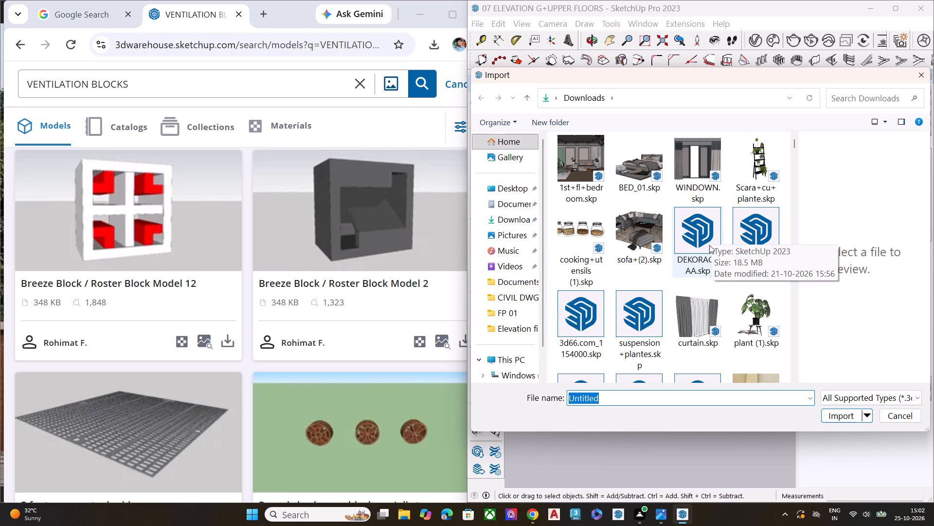
scroll(701, 247, down, 1)
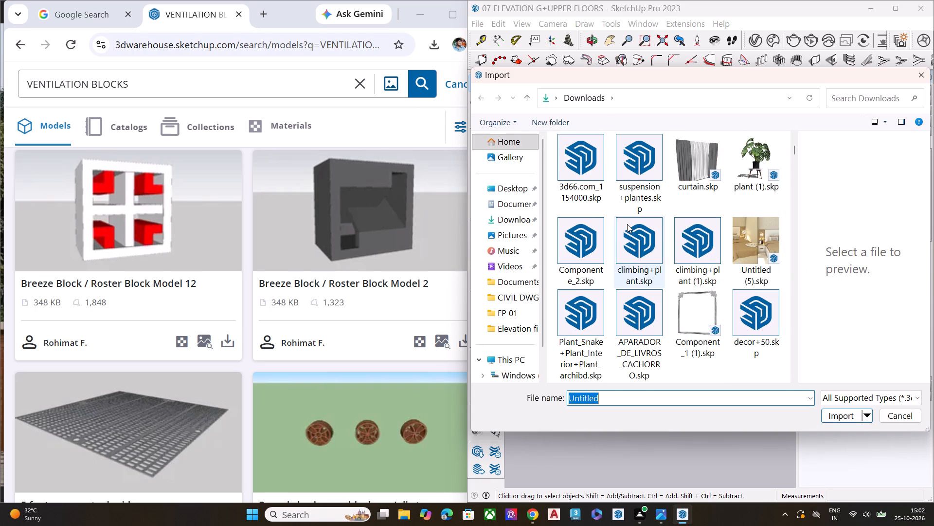
scroll(625, 229, down, 1)
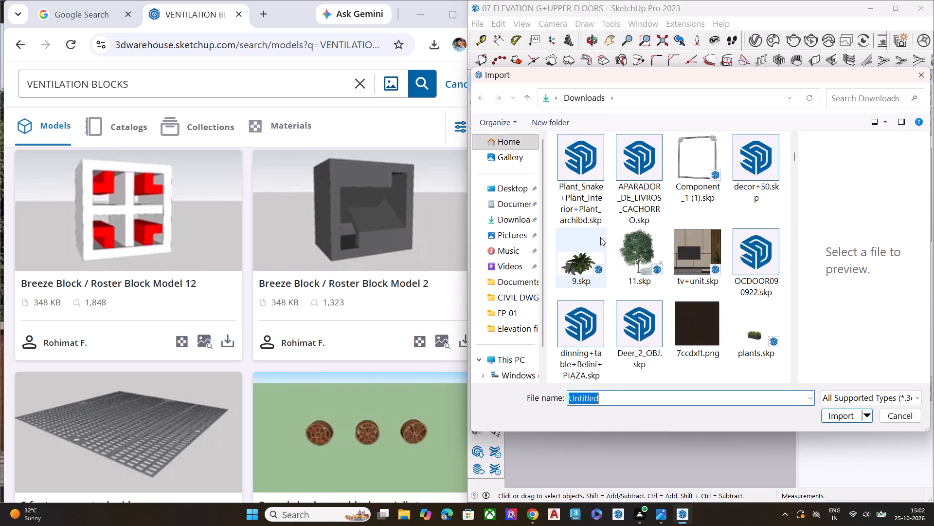
scroll(600, 237, down, 2)
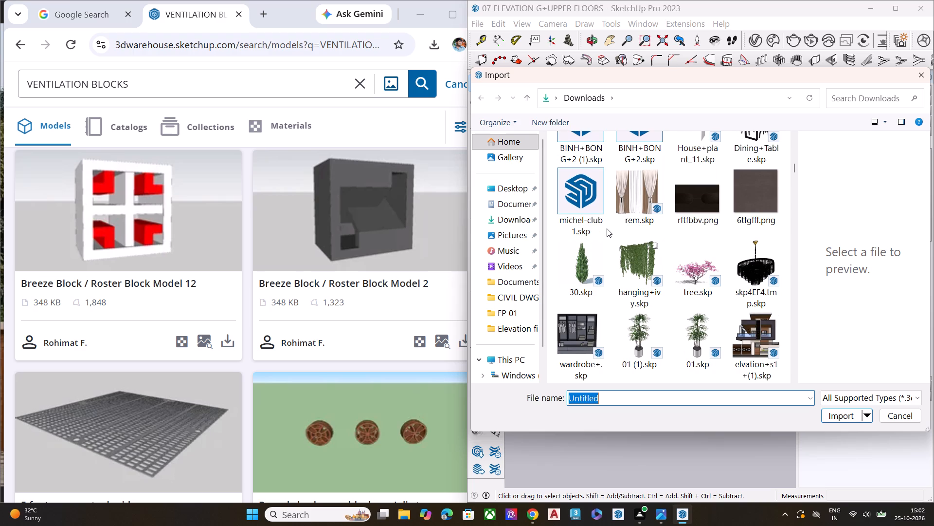
scroll(607, 228, up, 4)
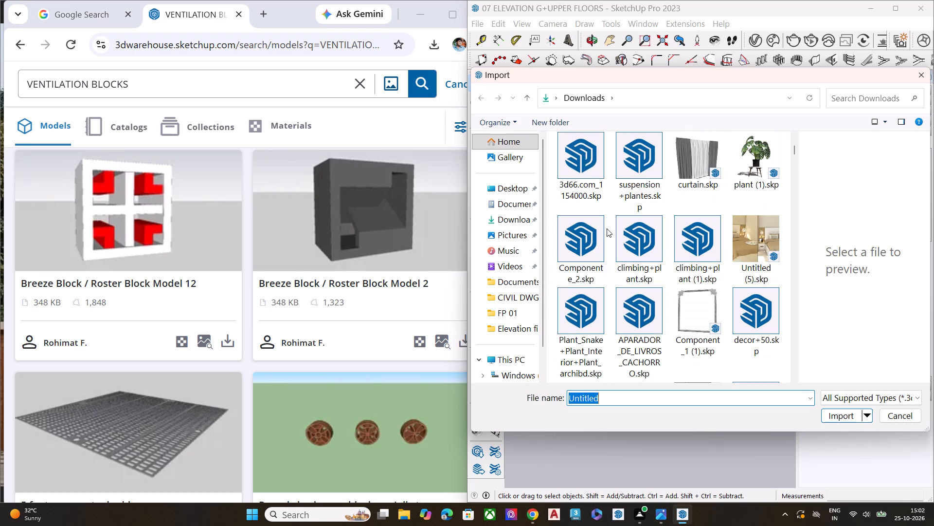
scroll(686, 266, down, 2)
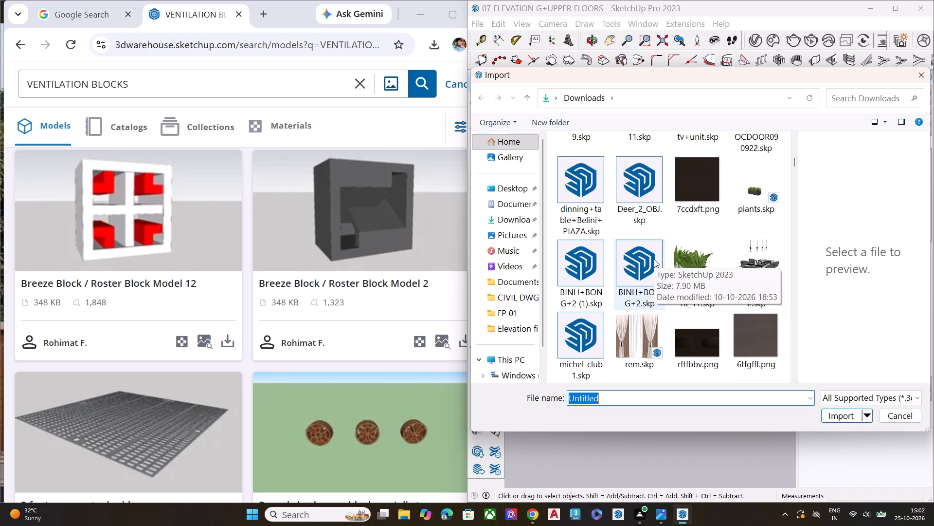
scroll(654, 259, down, 1)
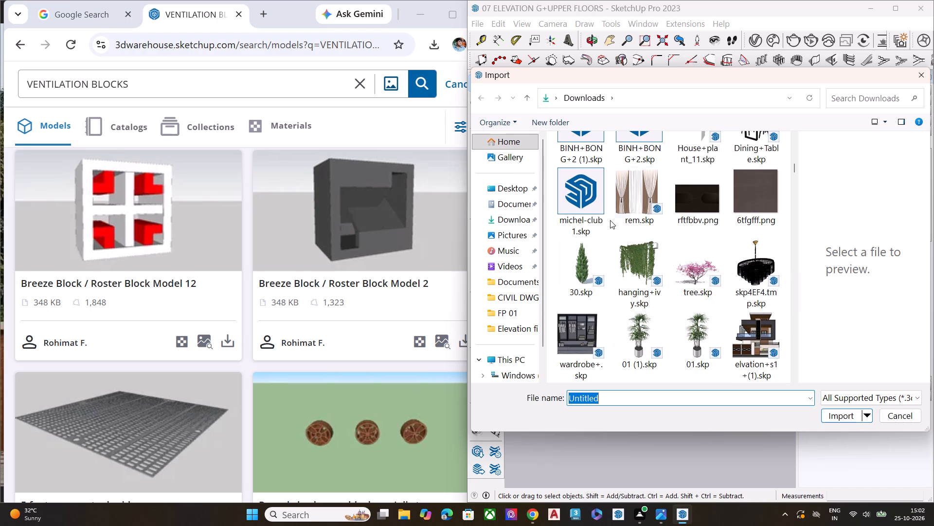
Recheck the ventilation block file names in Chrome's recent download history, and return to SketchUp's Import dialog.
click(431, 41)
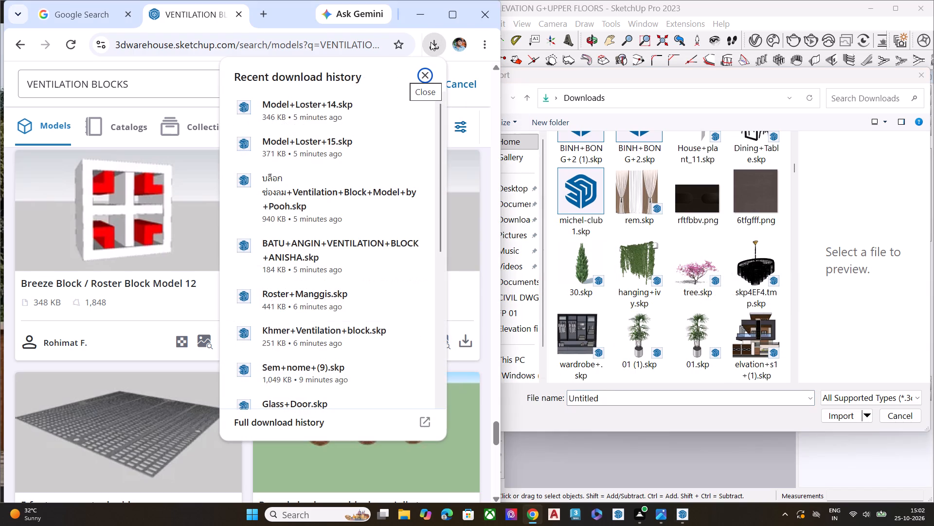
click(557, 14)
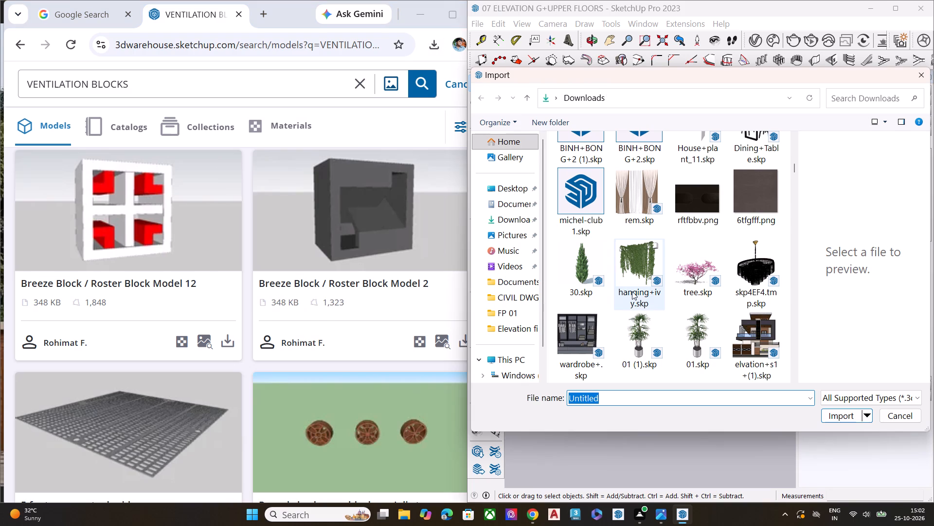
Find Roster+Manggis.skp in the Downloads folder, import it and place it on the ground beside the earlier imported ventilation blocks.
scroll(632, 291, down, 1)
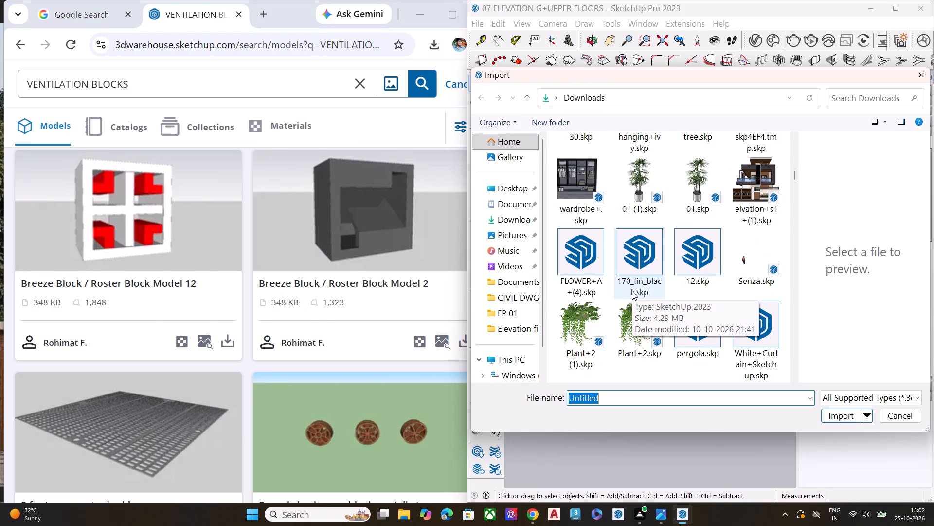
scroll(691, 238, down, 1)
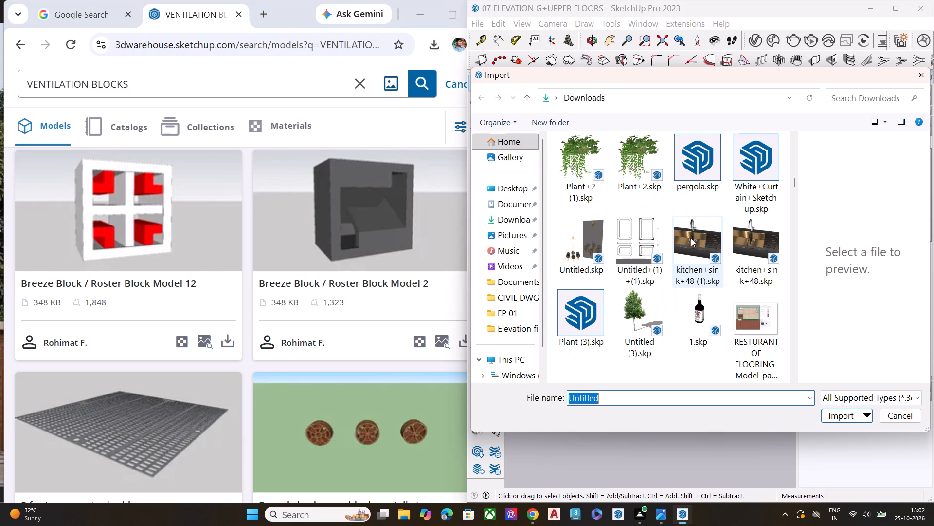
scroll(669, 241, down, 2)
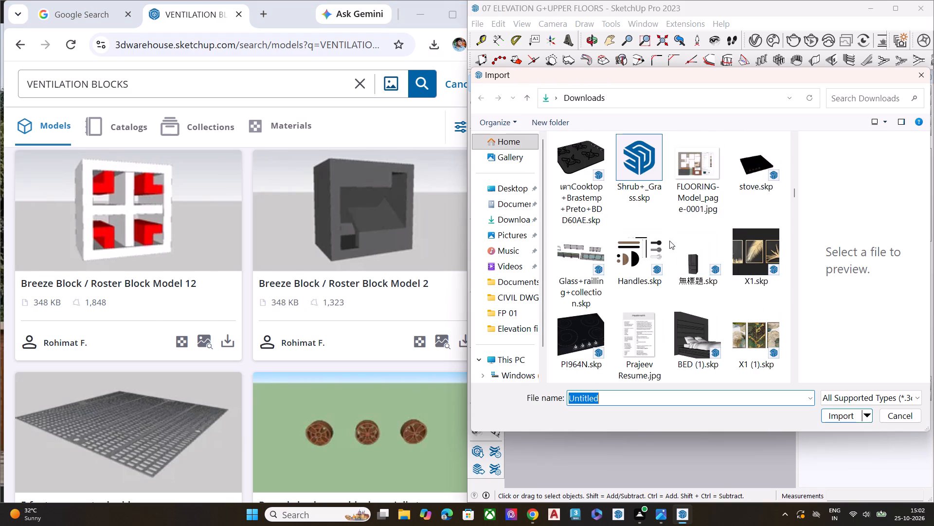
scroll(669, 241, down, 2)
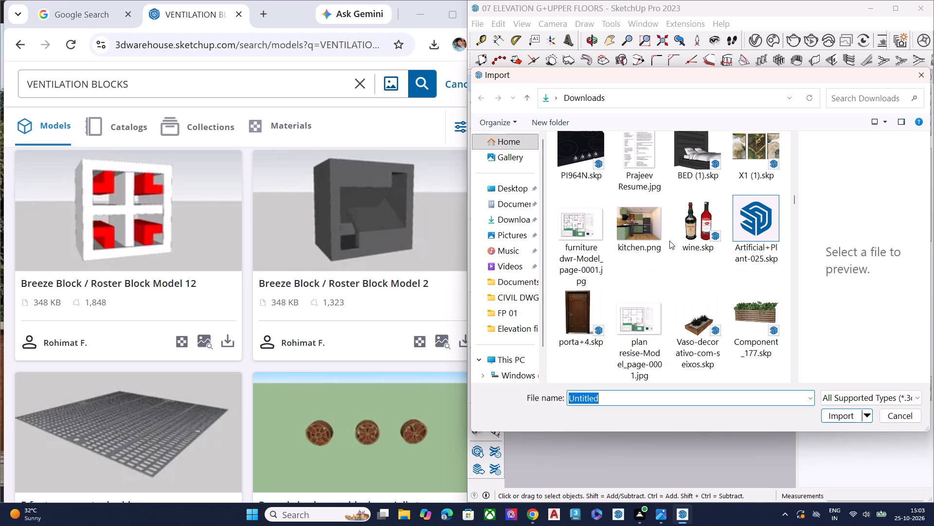
scroll(669, 241, down, 2)
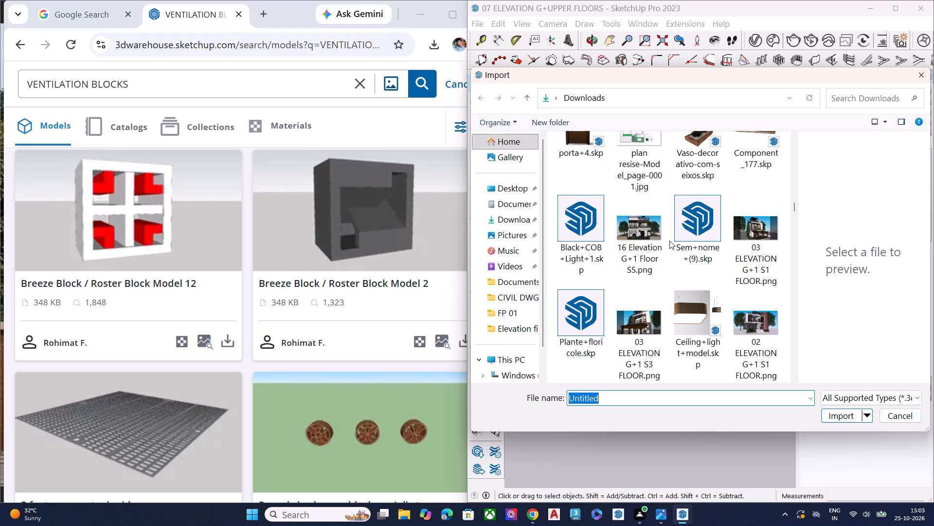
scroll(669, 241, down, 2)
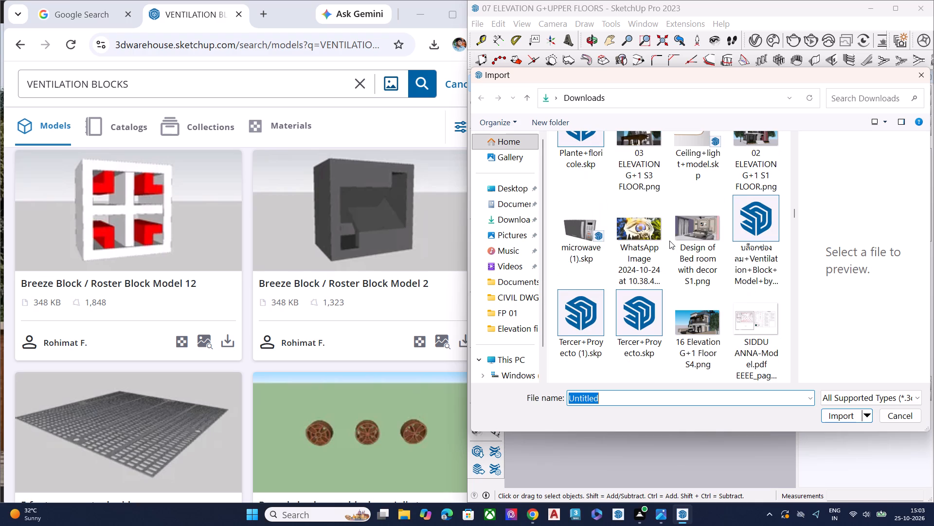
scroll(669, 241, down, 2)
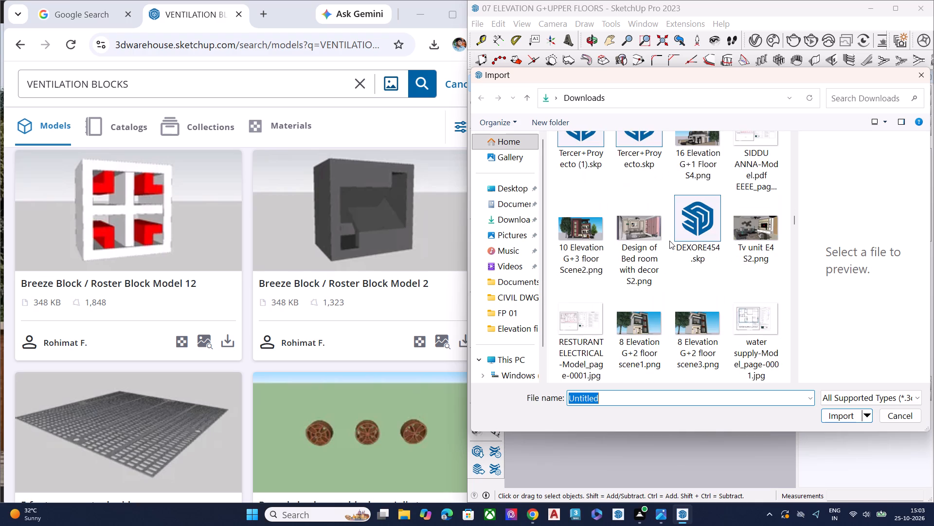
scroll(669, 241, down, 1)
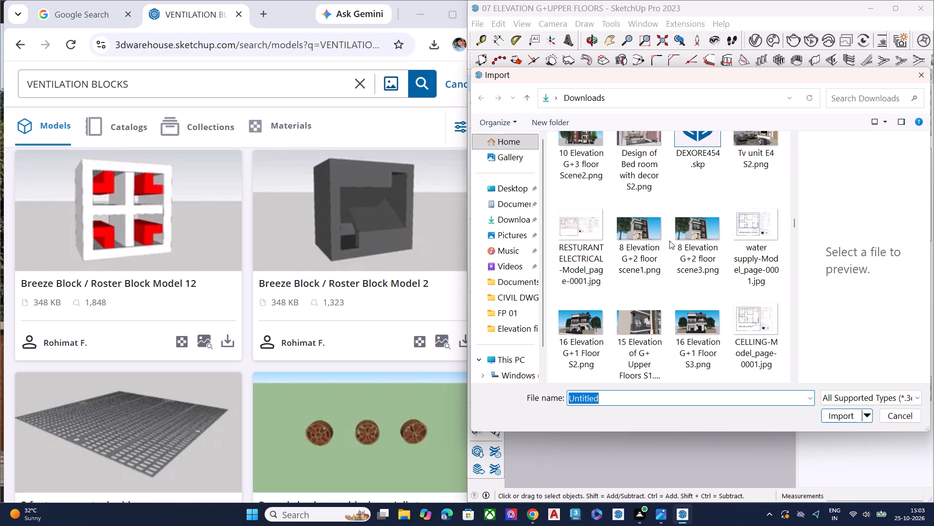
scroll(669, 241, down, 2)
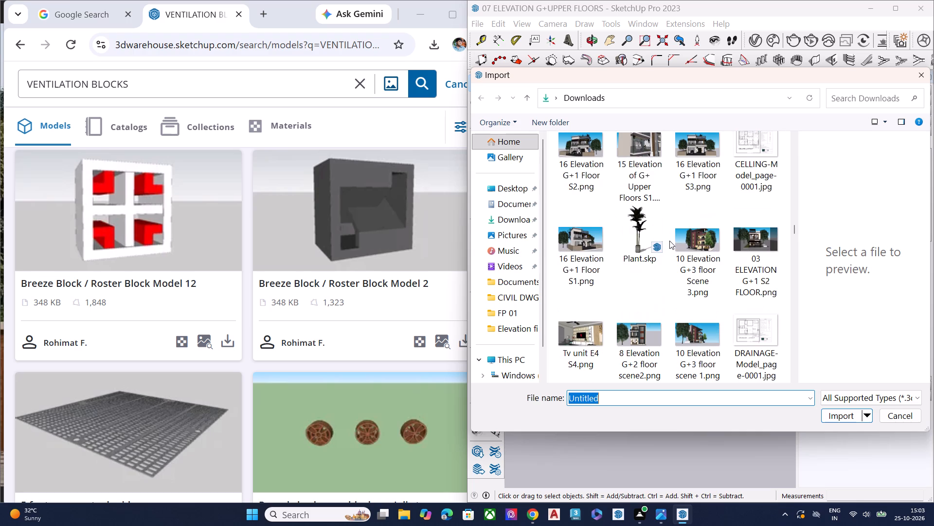
scroll(669, 241, down, 1)
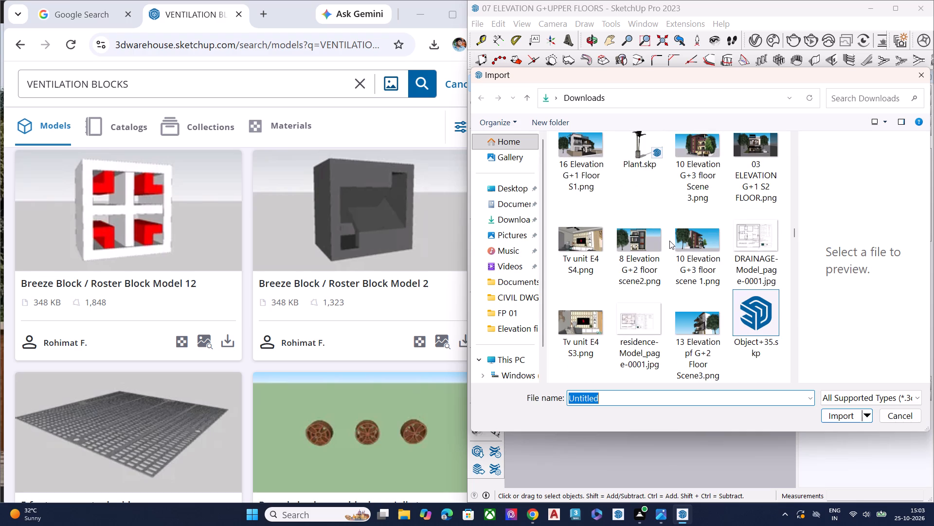
scroll(669, 241, down, 2)
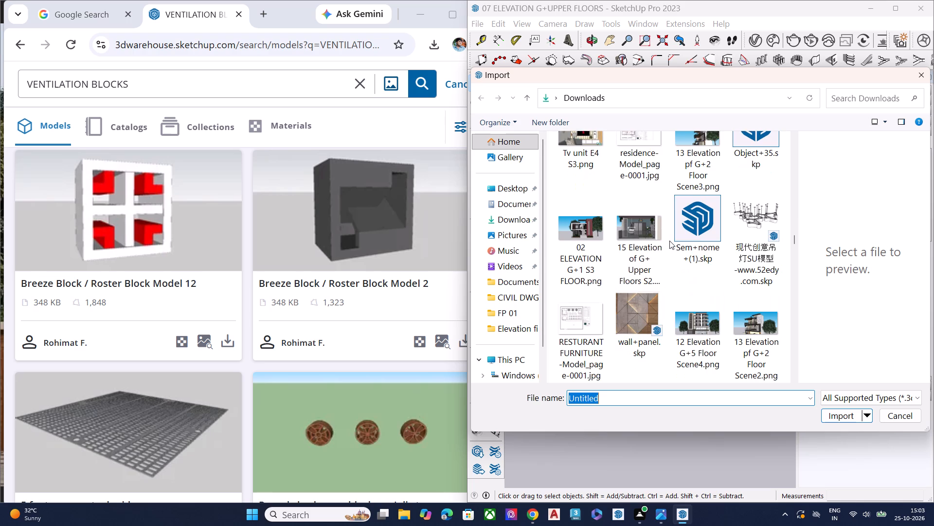
scroll(669, 241, down, 2)
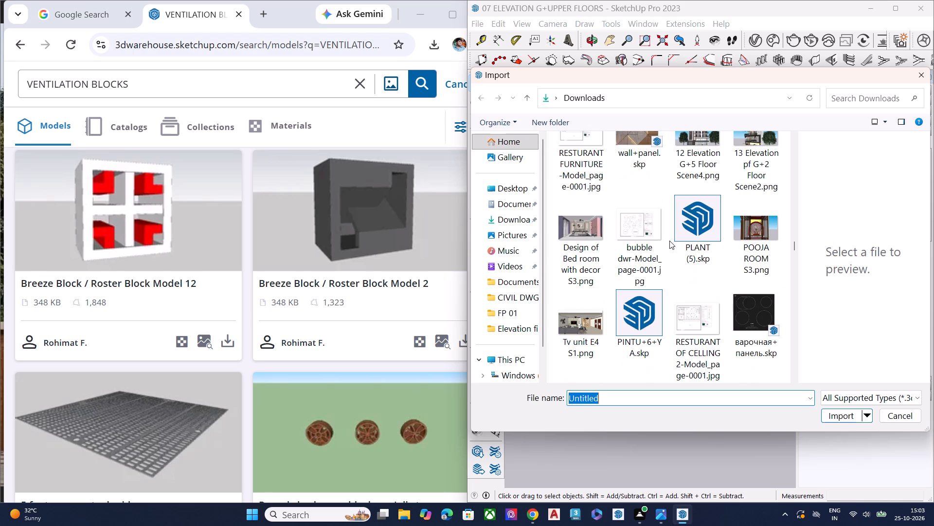
scroll(669, 241, down, 2)
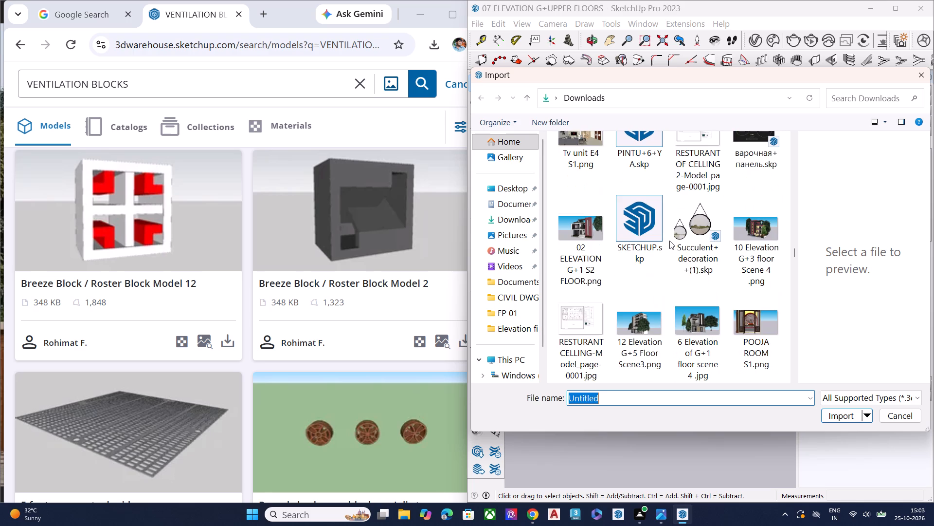
scroll(669, 241, down, 3)
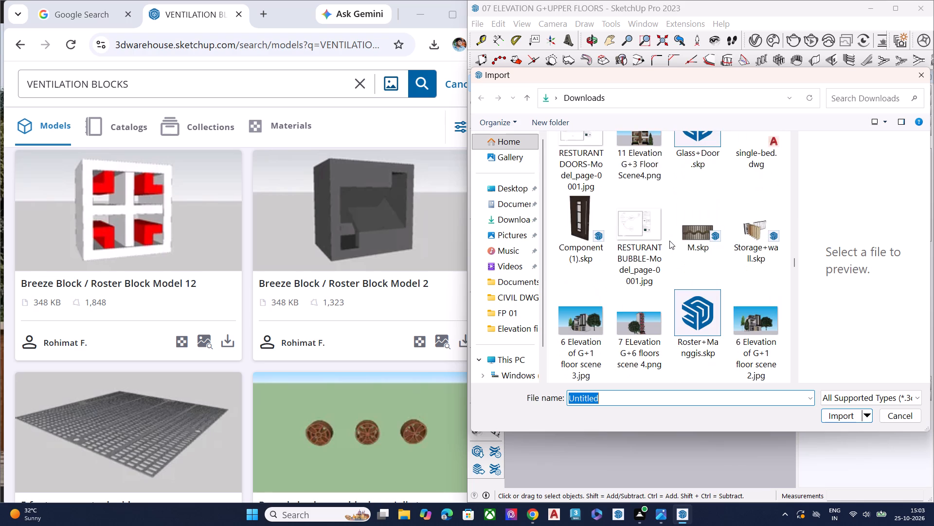
scroll(669, 241, down, 1)
click(685, 231)
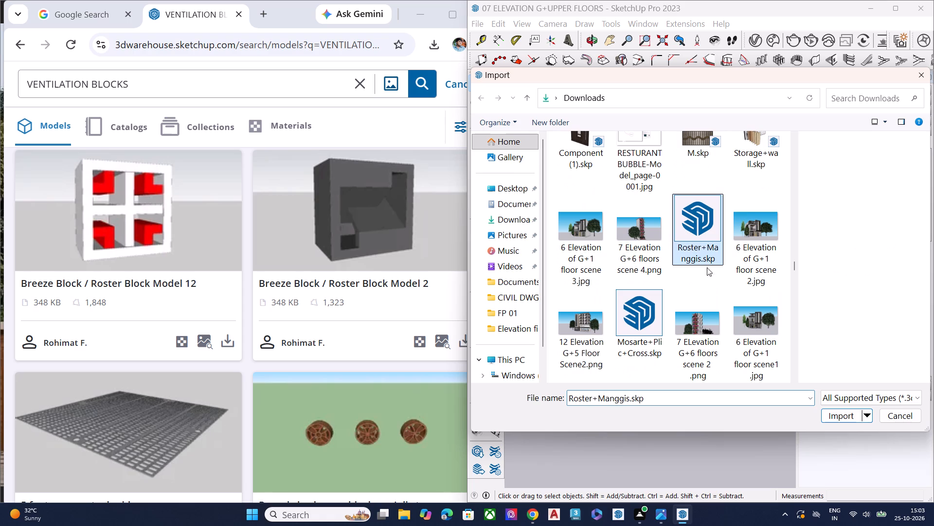
click(833, 416)
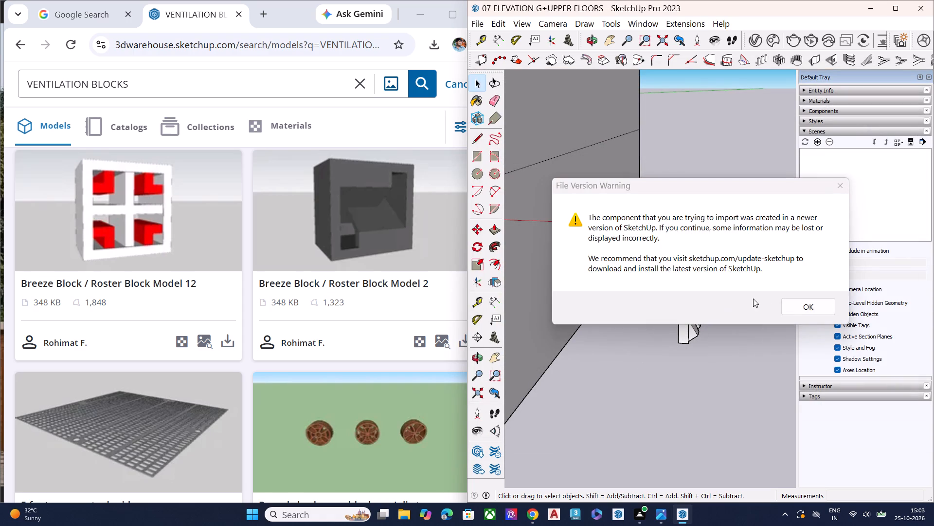
click(793, 316)
click(791, 317)
click(792, 303)
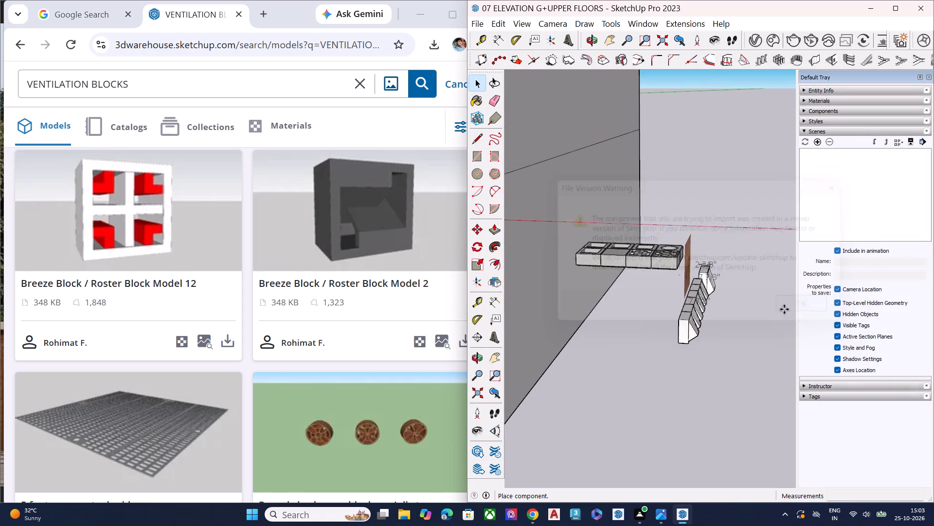
scroll(641, 372, down, 7)
scroll(599, 358, down, 10)
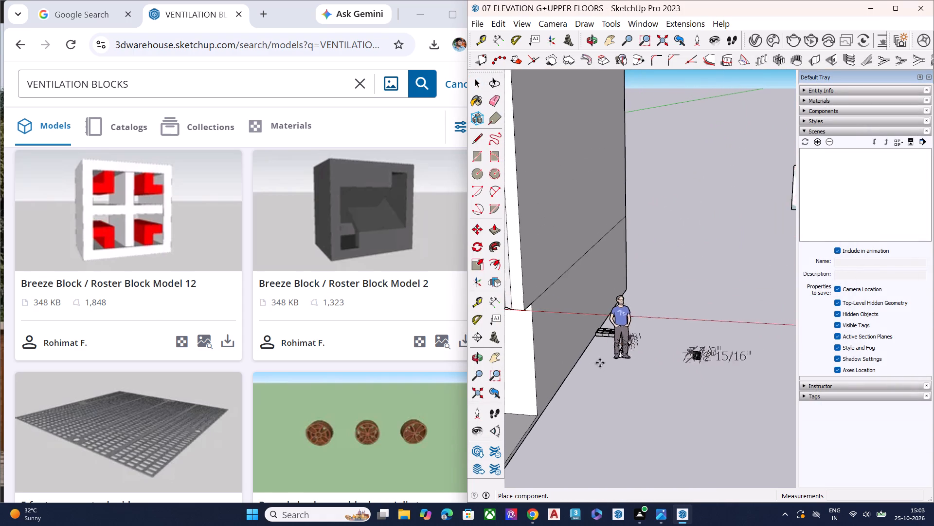
scroll(629, 366, up, 4)
click(635, 360)
scroll(684, 371, up, 1)
scroll(602, 362, down, 9)
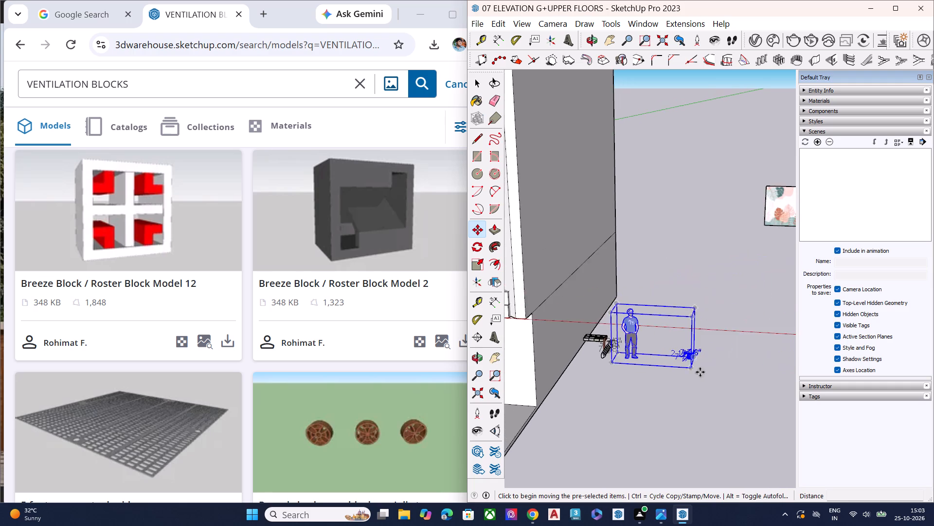
middle_drag(705, 372, 744, 338)
scroll(740, 341, up, 11)
scroll(740, 314, down, 2)
scroll(740, 314, up, 5)
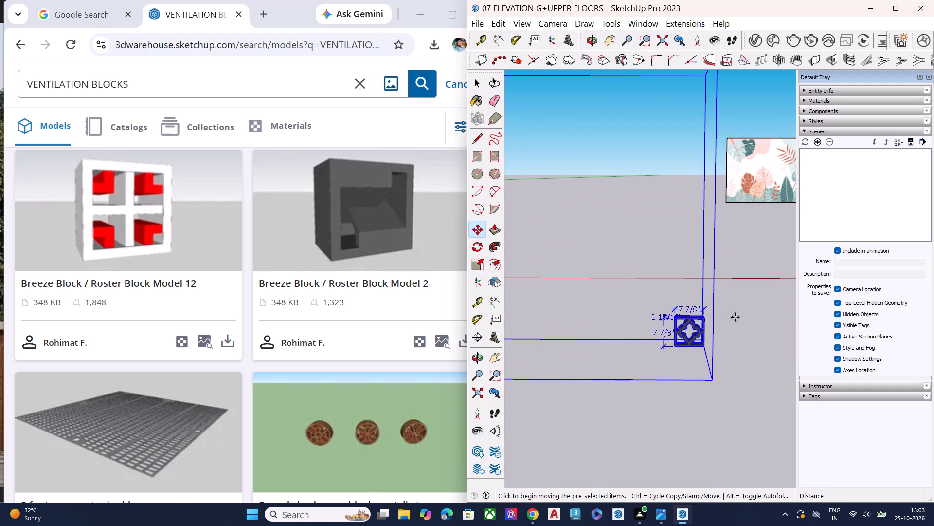
key(space)
click(736, 321)
Examine the front and top of the newly placed dark ventilation block with the four-petal opening.
scroll(683, 318, down, 4)
scroll(686, 336, up, 8)
scroll(702, 311, down, 1)
scroll(702, 311, up, 2)
scroll(702, 310, down, 1)
scroll(702, 310, up, 5)
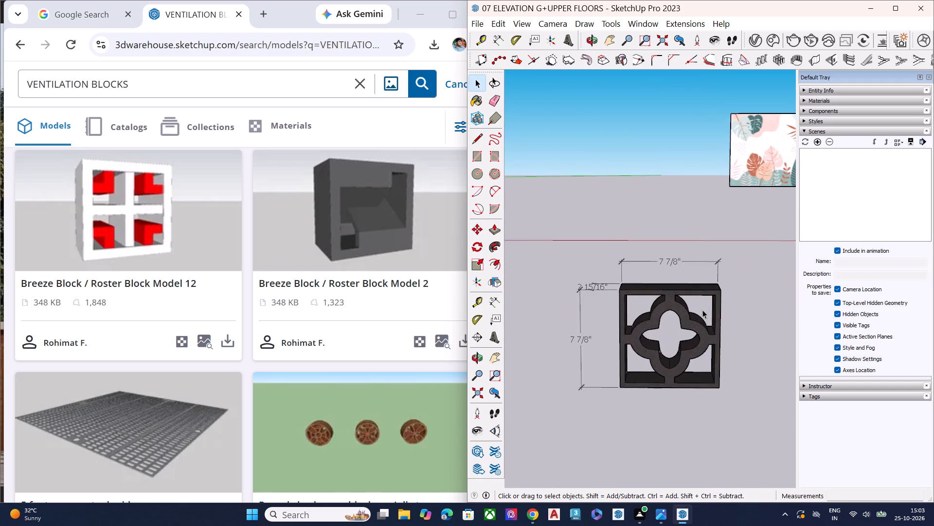
scroll(702, 310, up, 1)
middle_drag(661, 325, 654, 368)
scroll(707, 300, down, 4)
scroll(723, 312, up, 2)
scroll(723, 312, down, 1)
scroll(723, 312, up, 1)
scroll(723, 312, down, 2)
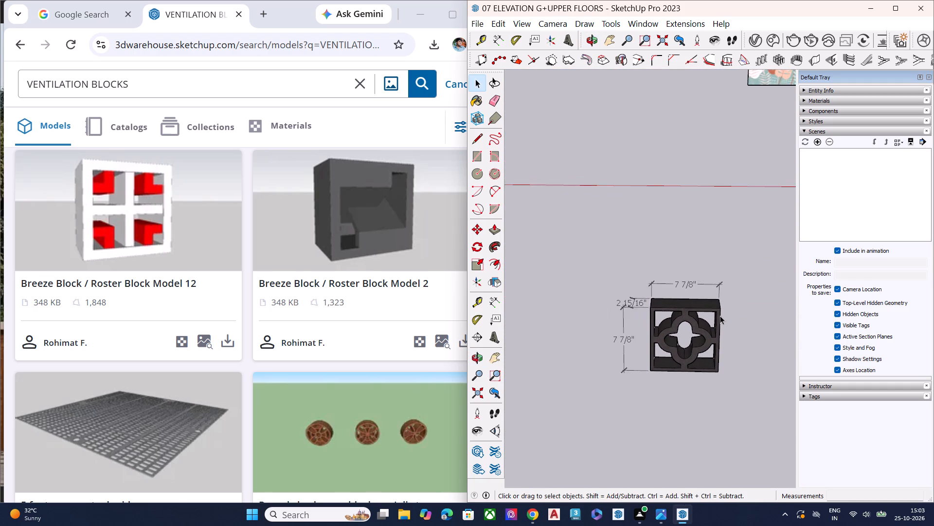
scroll(720, 316, down, 1)
scroll(720, 316, up, 1)
scroll(720, 316, down, 8)
scroll(719, 316, up, 1)
scroll(719, 316, down, 7)
scroll(719, 316, up, 1)
scroll(719, 316, down, 6)
Inspect the opening patterns of the earlier imported grey ventilation blocks for comparison.
middle_drag(590, 319, 599, 342)
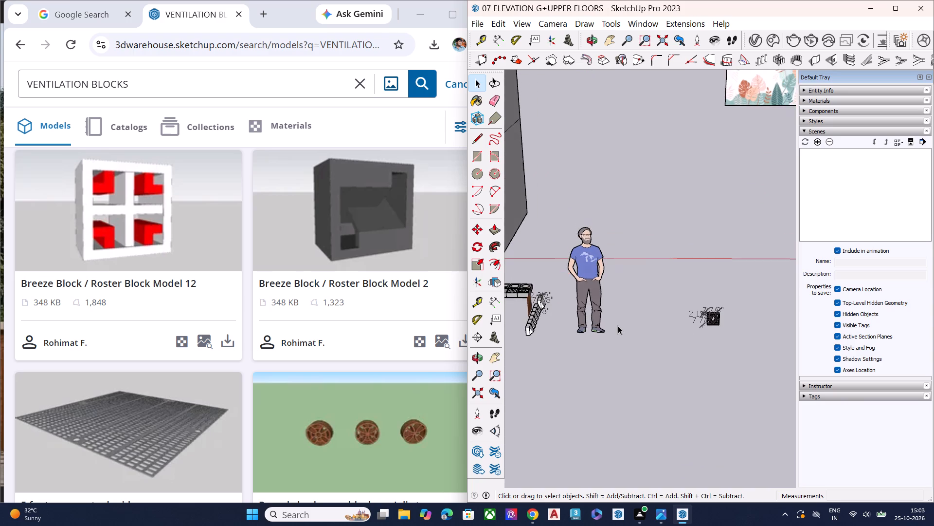
scroll(701, 299, down, 6)
middle_drag(598, 313, 584, 389)
scroll(580, 329, up, 2)
scroll(579, 318, down, 1)
scroll(579, 315, up, 6)
scroll(623, 269, up, 2)
scroll(623, 268, down, 1)
scroll(623, 267, up, 7)
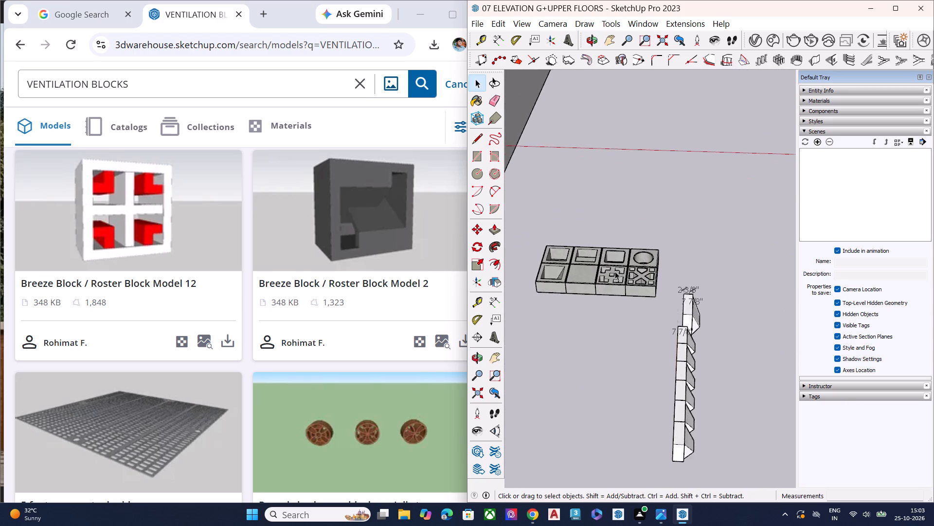
scroll(615, 273, up, 1)
middle_drag(616, 287, 624, 432)
scroll(566, 244, up, 6)
scroll(641, 228, up, 2)
scroll(605, 238, down, 4)
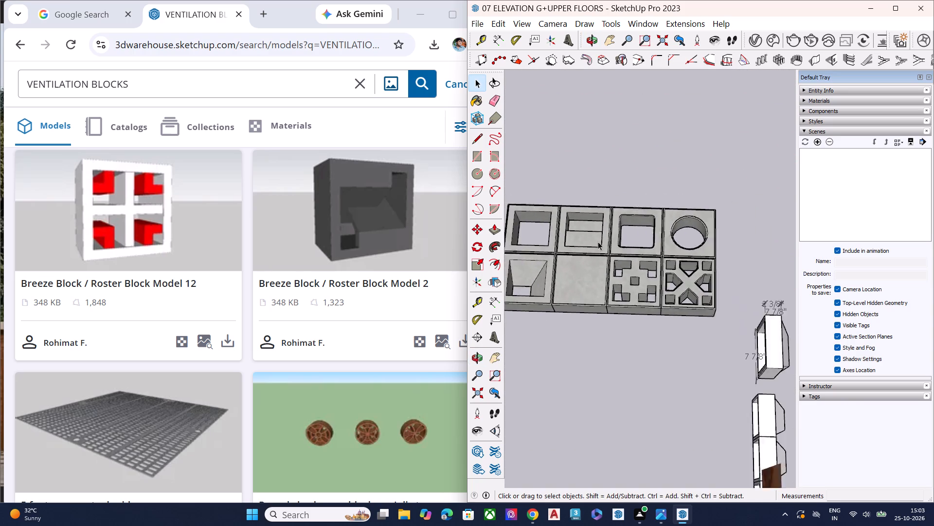
scroll(598, 242, down, 13)
scroll(606, 246, up, 1)
scroll(605, 249, down, 6)
Re-examine the four-petal ventilation block from several angles against the other imported blocks.
middle_drag(759, 313, 611, 314)
scroll(741, 368, up, 5)
scroll(596, 317, down, 1)
scroll(595, 318, up, 1)
scroll(593, 319, down, 7)
middle_drag(692, 369, 718, 344)
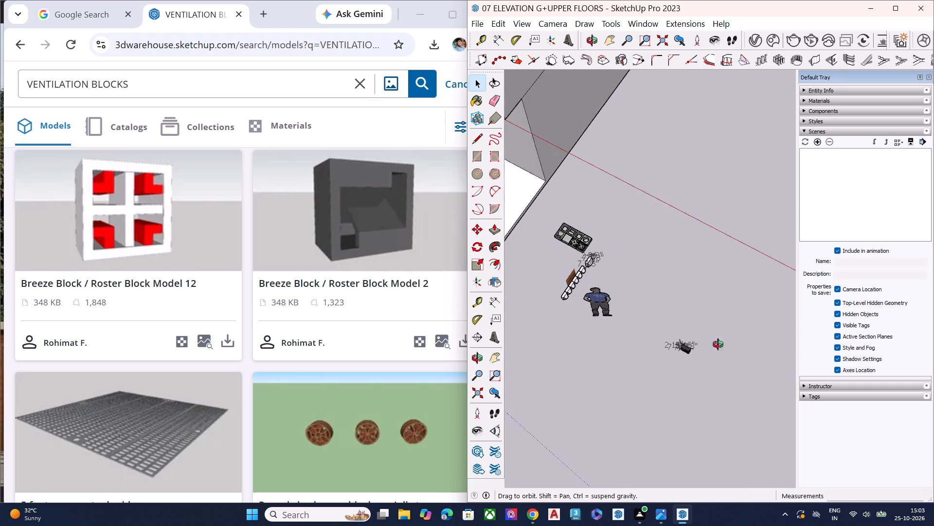
middle_drag(718, 344, 772, 255)
scroll(721, 317, up, 14)
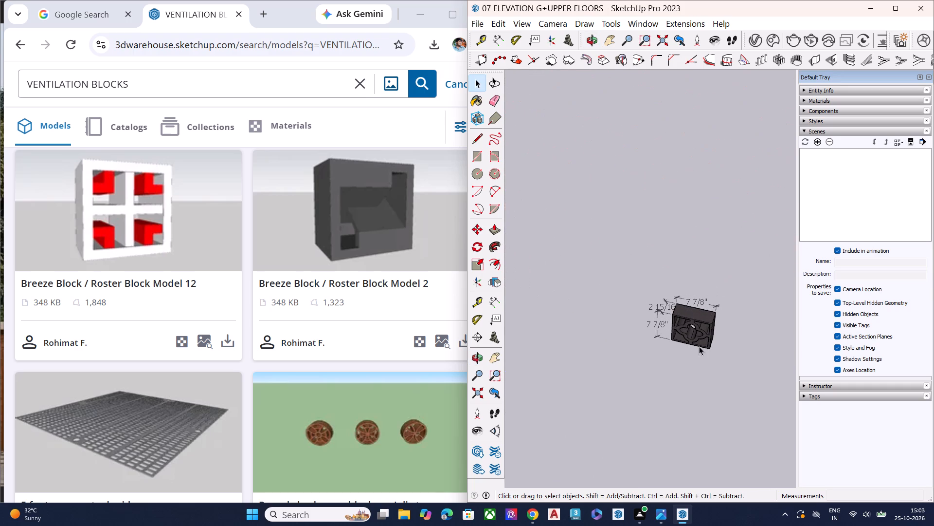
scroll(700, 290, down, 13)
scroll(724, 322, up, 1)
scroll(728, 323, down, 4)
scroll(732, 323, up, 1)
scroll(732, 323, down, 2)
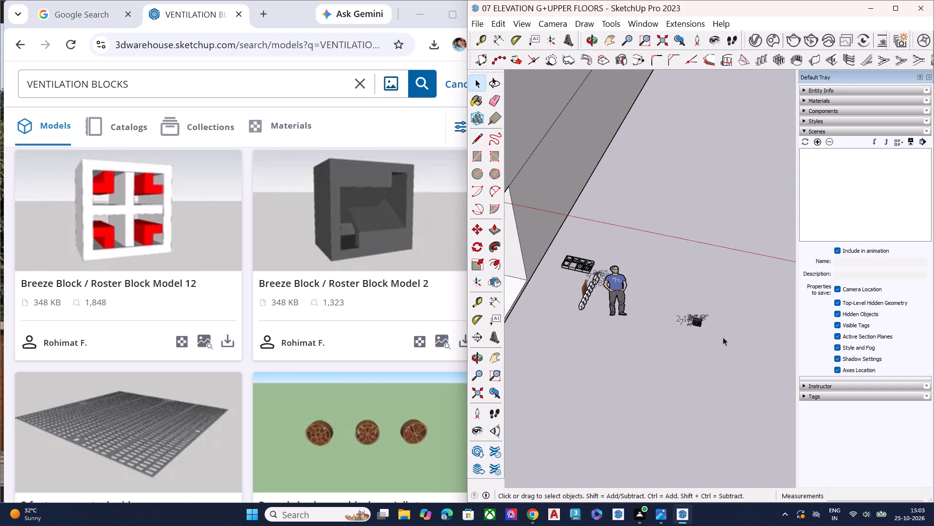
middle_drag(708, 367, 755, 373)
scroll(707, 303, up, 8)
scroll(731, 346, up, 3)
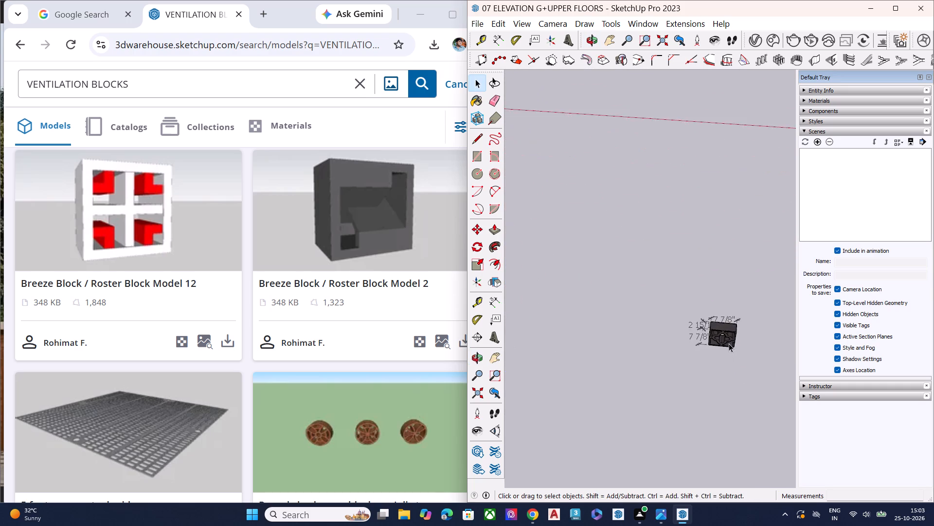
scroll(729, 343, up, 3)
scroll(689, 288, down, 7)
scroll(701, 294, up, 1)
scroll(704, 301, down, 6)
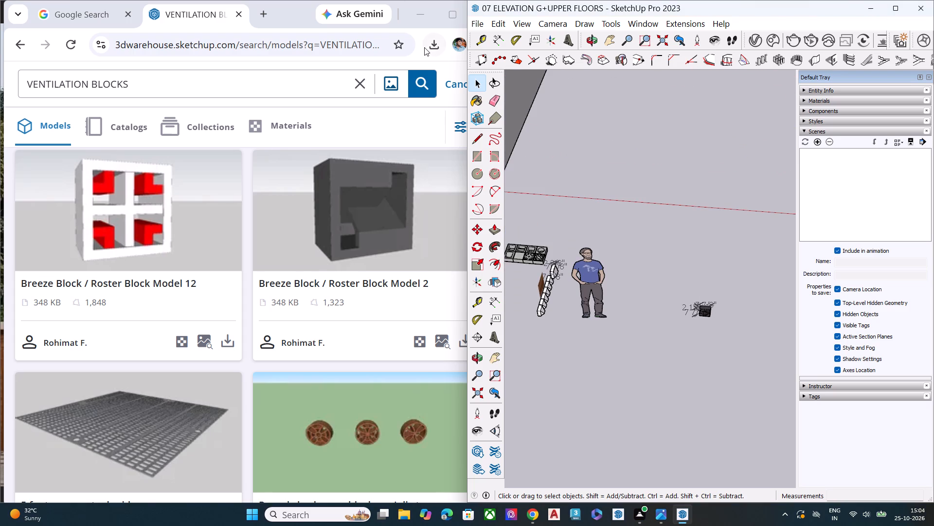
Switch to Chrome and check the recent download history for the remaining ventilation block file names.
click(429, 44)
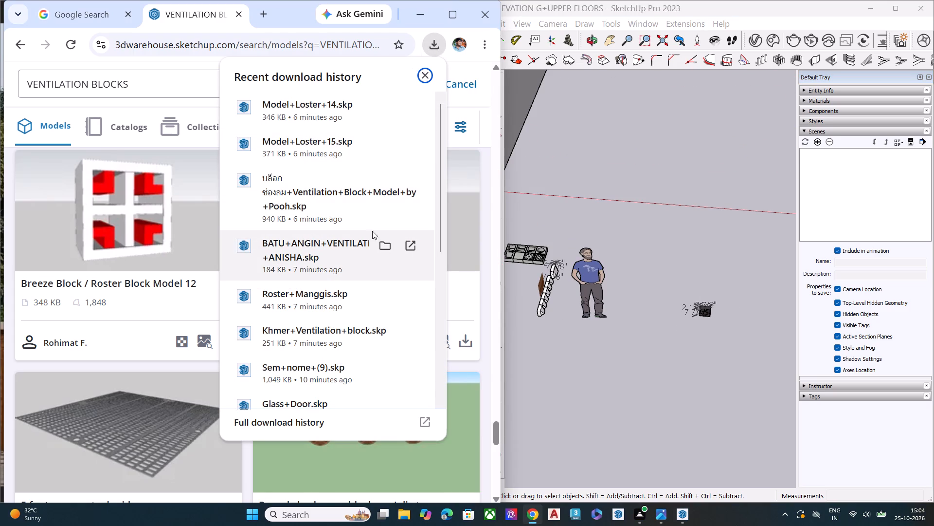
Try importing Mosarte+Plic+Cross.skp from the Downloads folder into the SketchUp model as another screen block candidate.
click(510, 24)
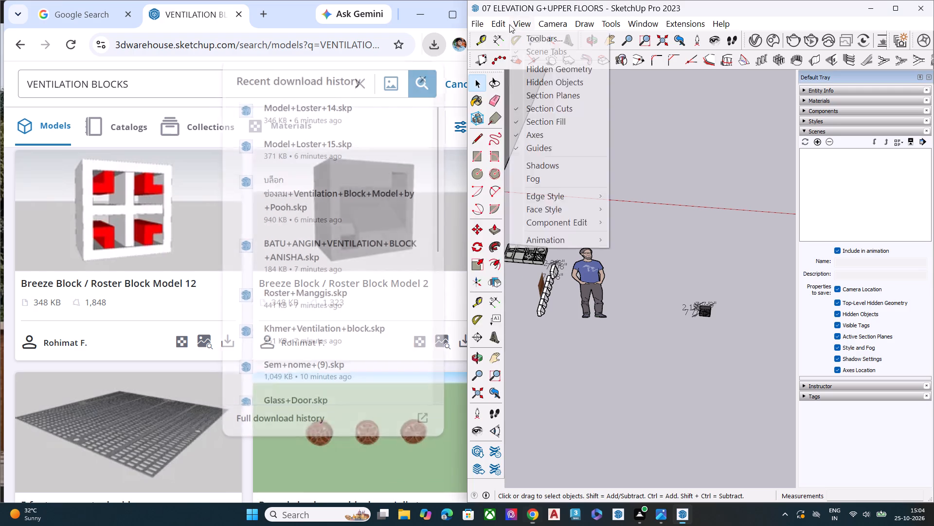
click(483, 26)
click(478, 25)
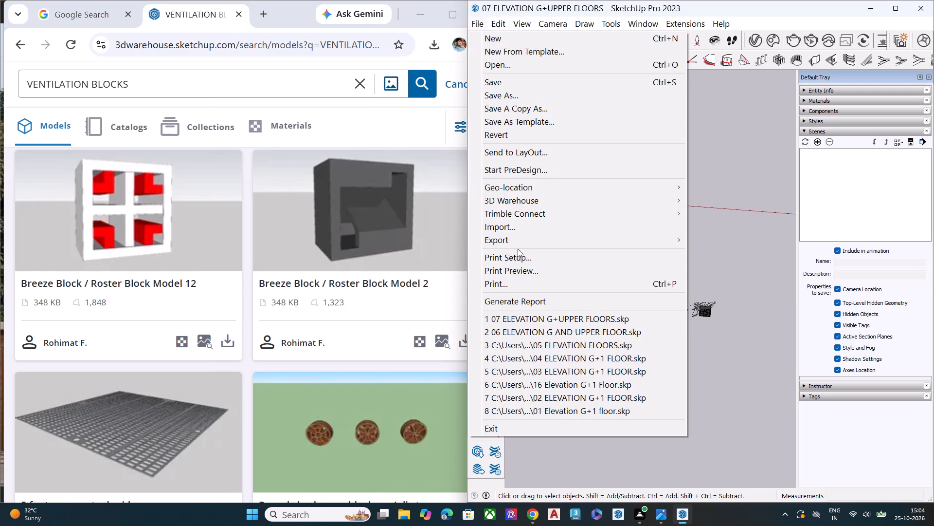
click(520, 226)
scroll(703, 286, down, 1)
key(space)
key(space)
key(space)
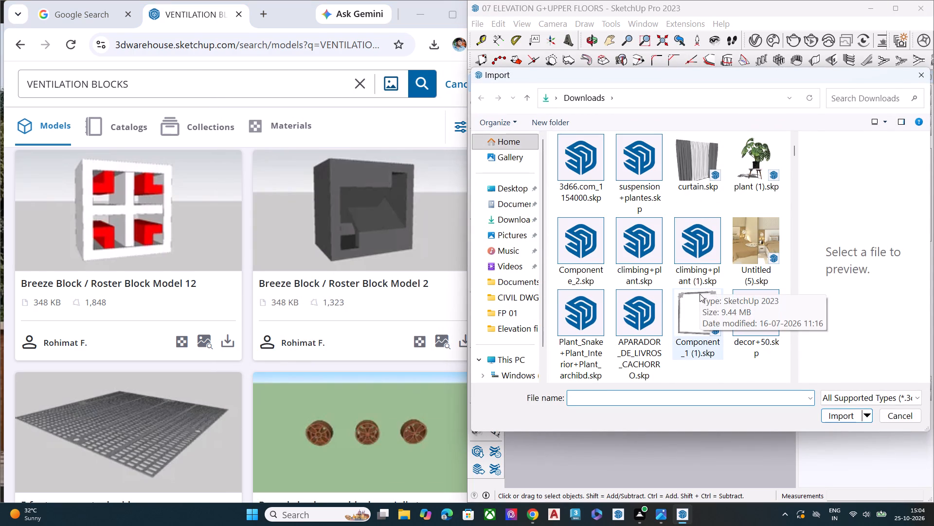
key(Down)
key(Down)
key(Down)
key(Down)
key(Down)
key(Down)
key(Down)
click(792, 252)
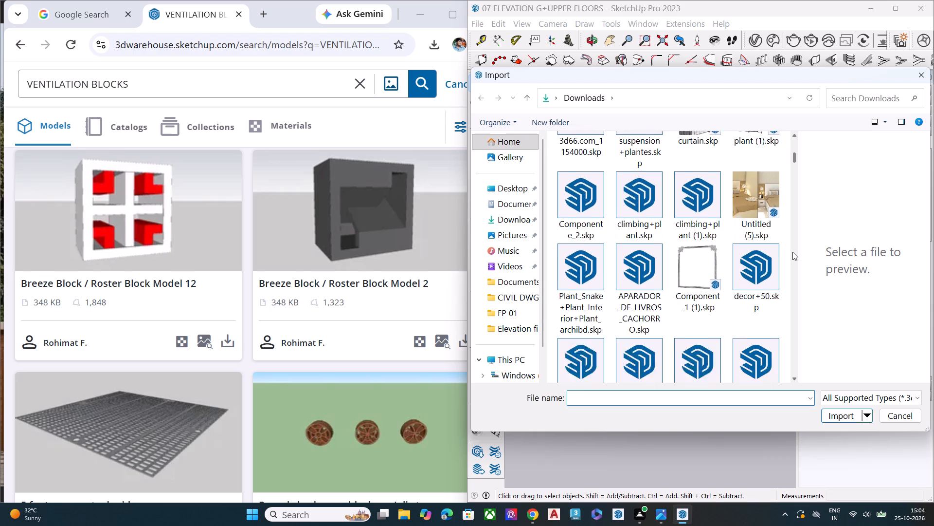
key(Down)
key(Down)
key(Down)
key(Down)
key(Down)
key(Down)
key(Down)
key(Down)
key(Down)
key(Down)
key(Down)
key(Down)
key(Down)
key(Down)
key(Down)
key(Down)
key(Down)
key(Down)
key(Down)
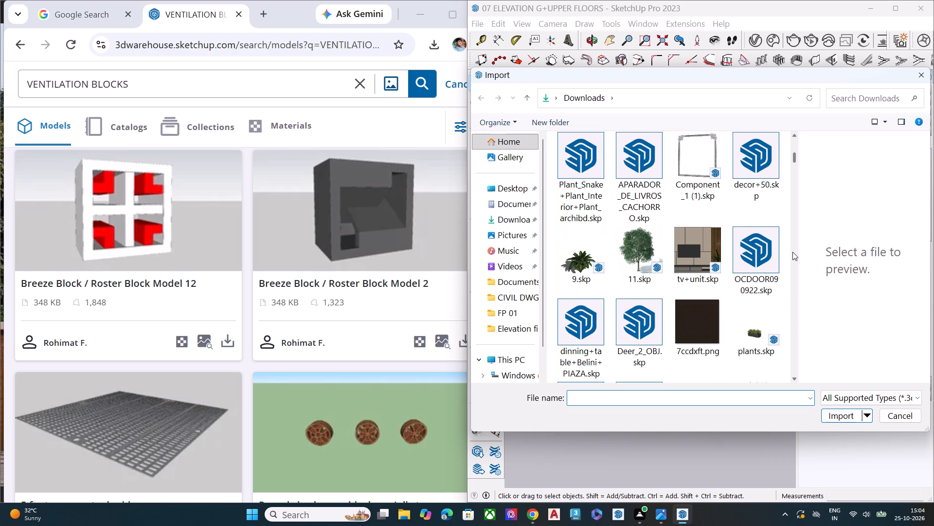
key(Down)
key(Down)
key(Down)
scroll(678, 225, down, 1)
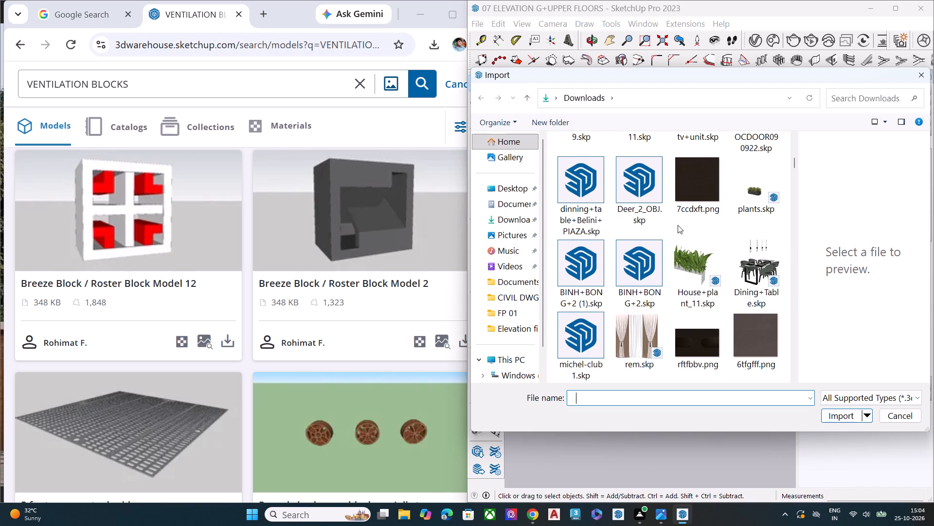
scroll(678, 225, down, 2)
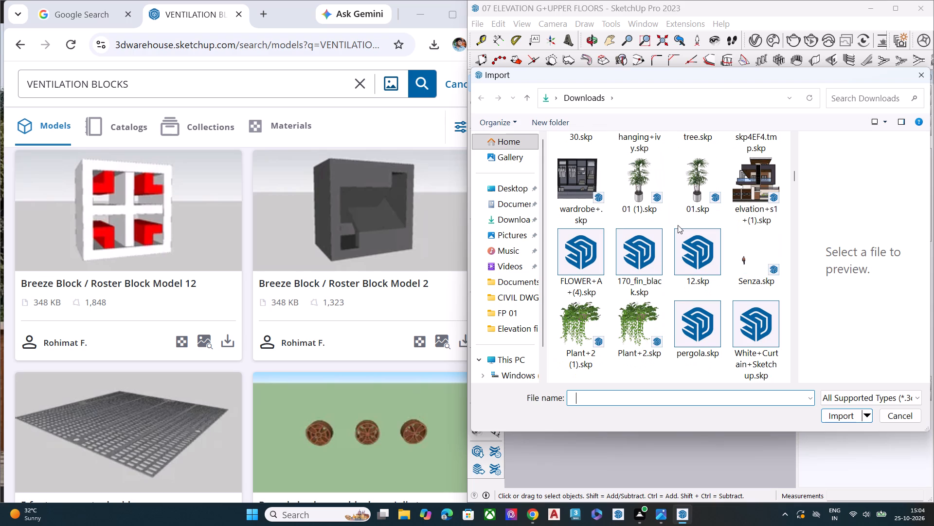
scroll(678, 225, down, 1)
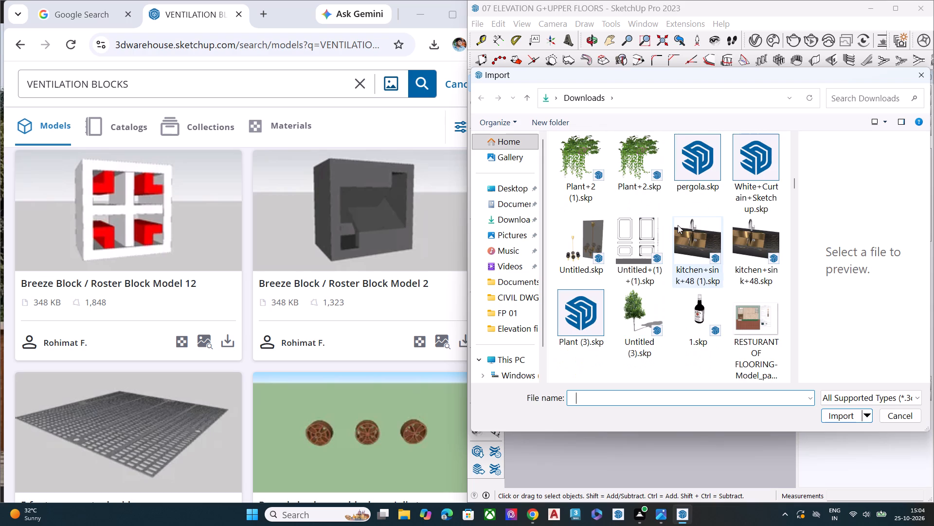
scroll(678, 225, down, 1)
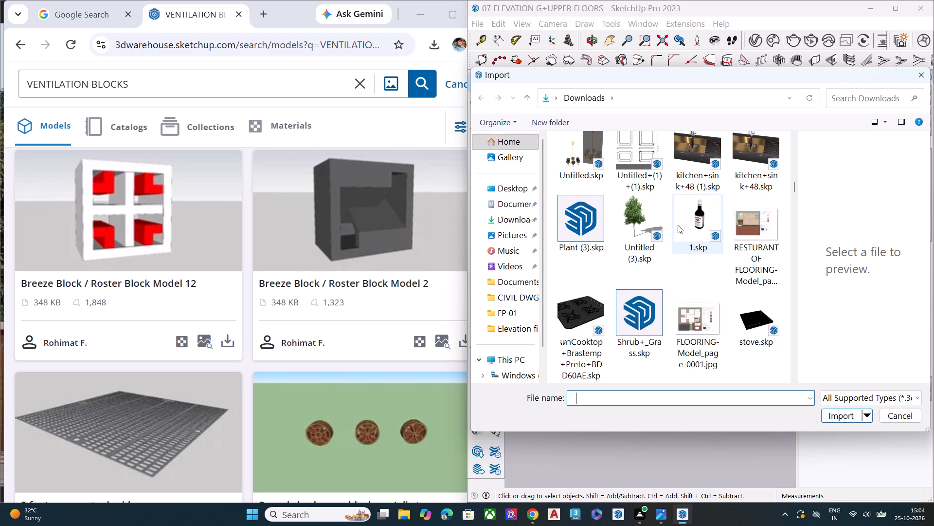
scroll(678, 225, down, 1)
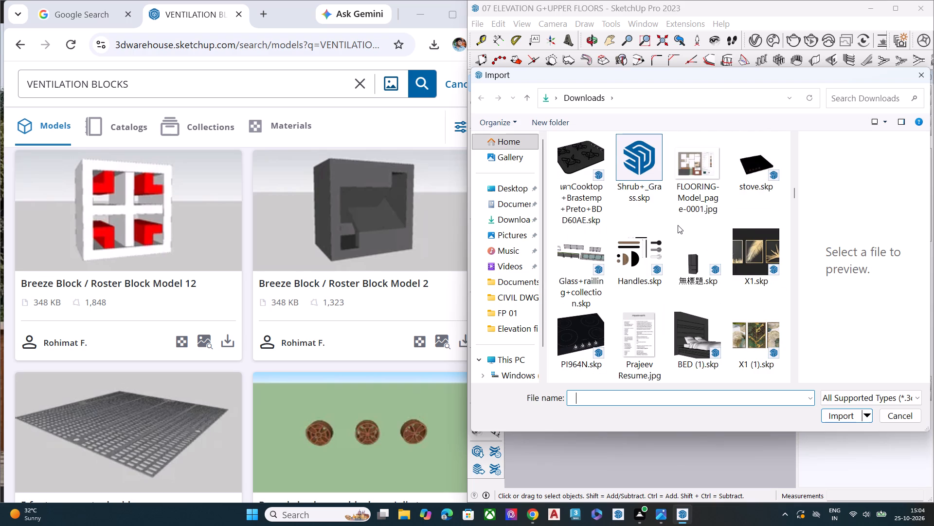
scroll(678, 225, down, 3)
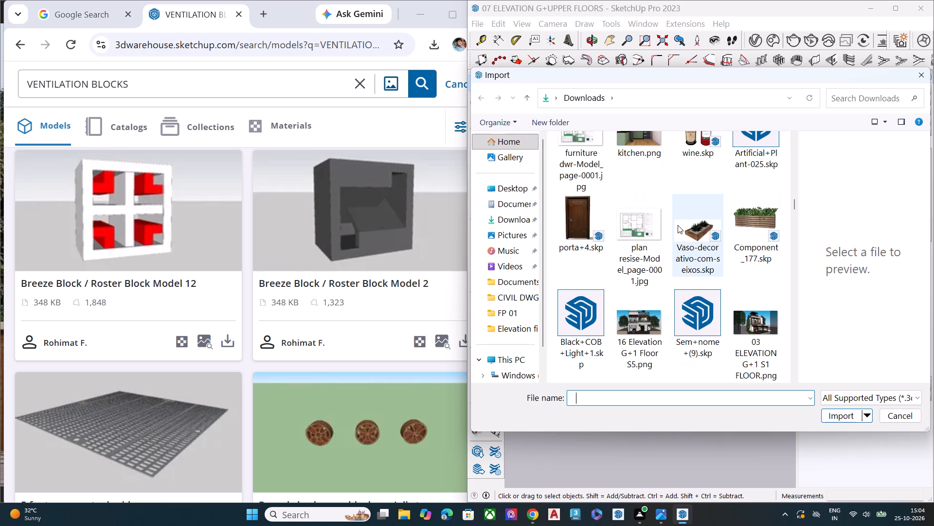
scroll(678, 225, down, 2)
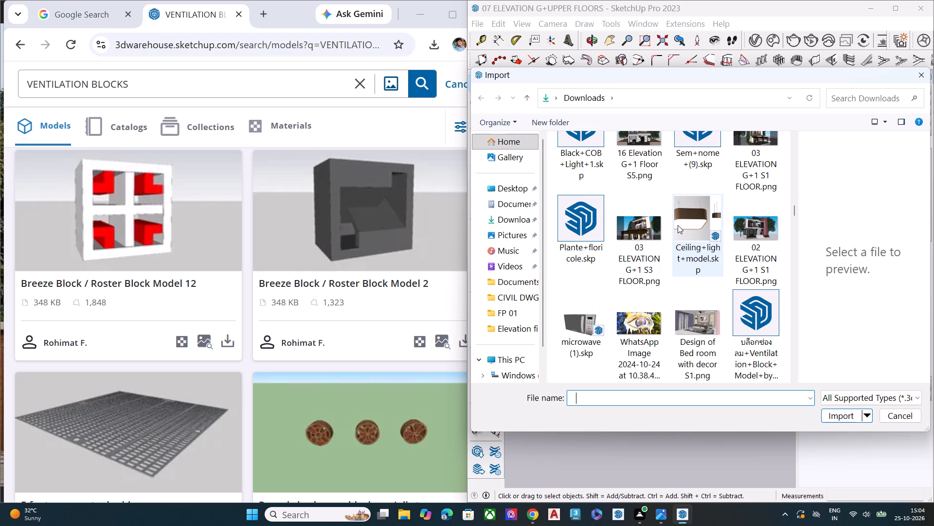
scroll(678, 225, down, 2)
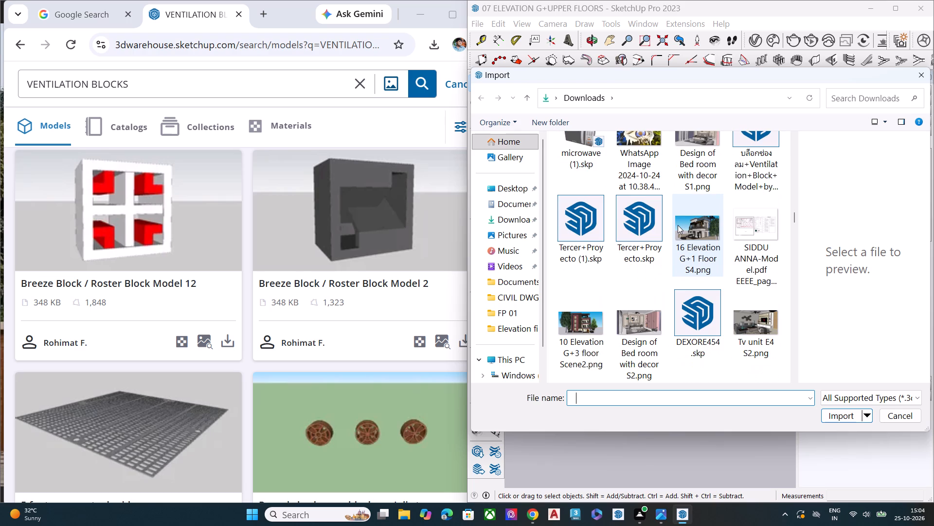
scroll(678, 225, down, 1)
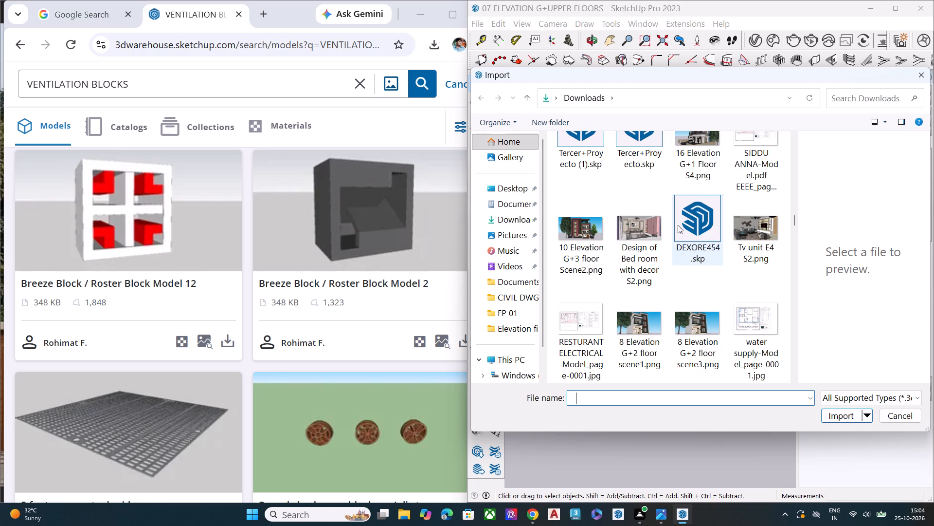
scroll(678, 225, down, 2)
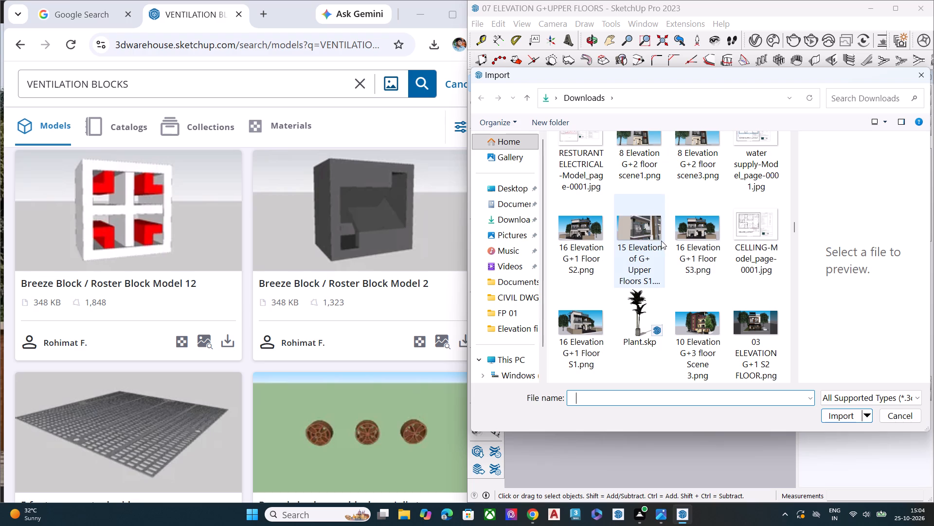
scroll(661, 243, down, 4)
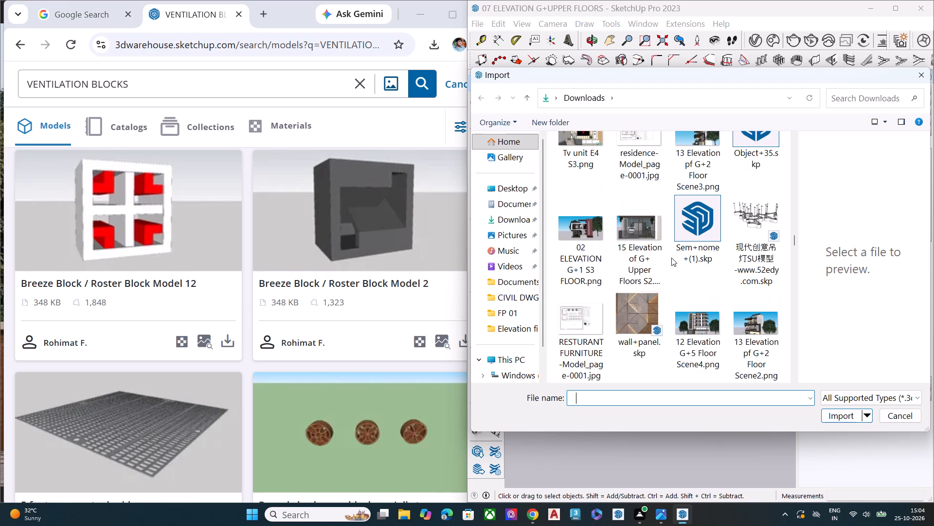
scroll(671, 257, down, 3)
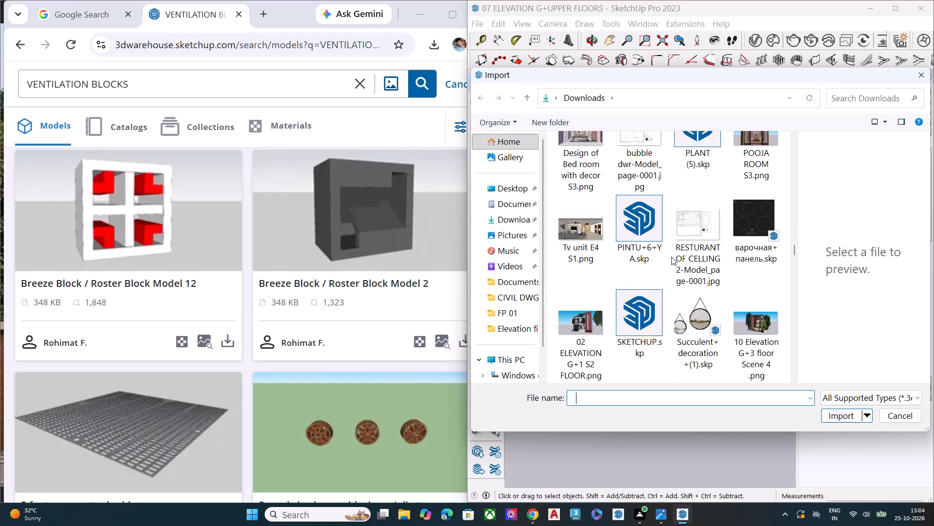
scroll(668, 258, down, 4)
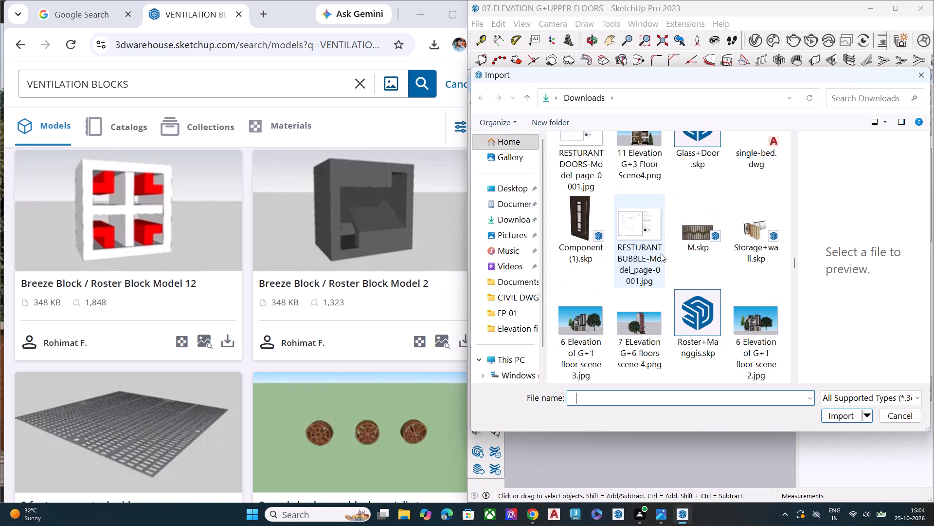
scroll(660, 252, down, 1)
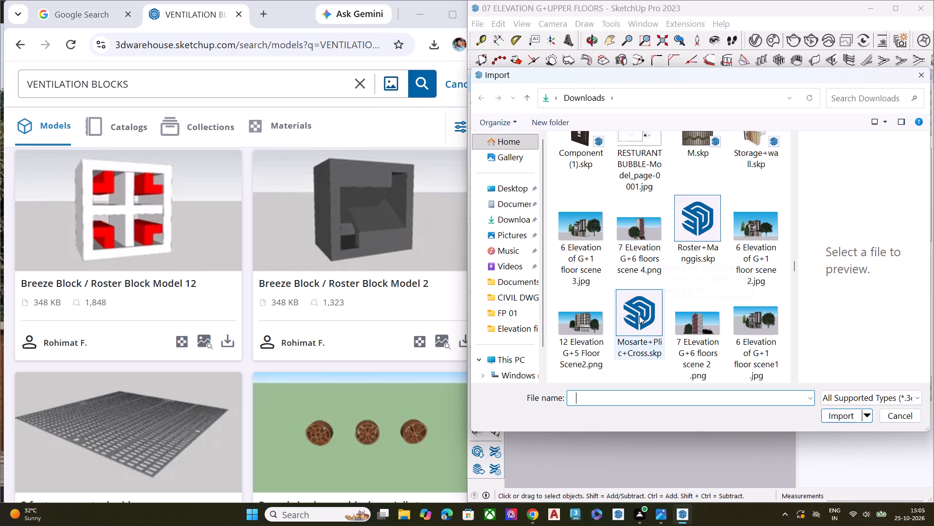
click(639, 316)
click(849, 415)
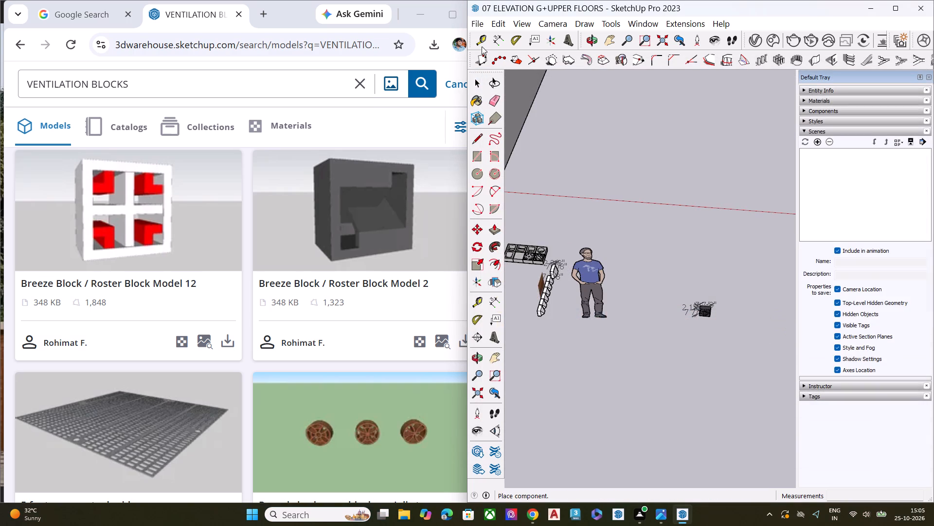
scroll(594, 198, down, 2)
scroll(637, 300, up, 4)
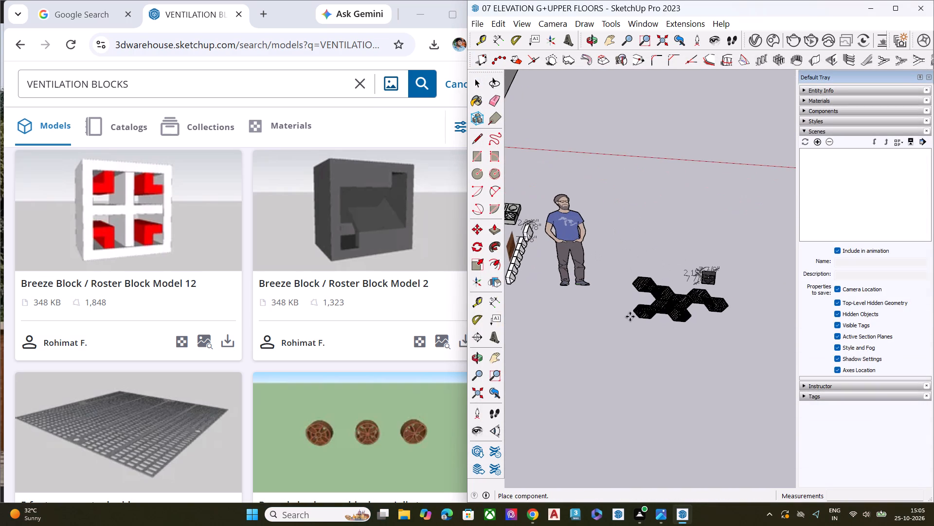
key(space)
Look through the Downloads folder for other ventilation block models to import, then close the file browser without importing.
click(481, 26)
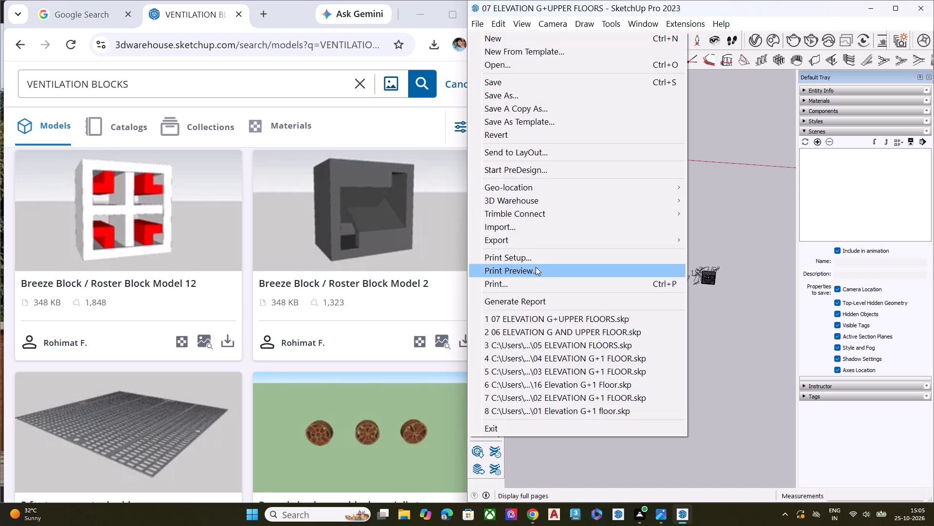
click(537, 228)
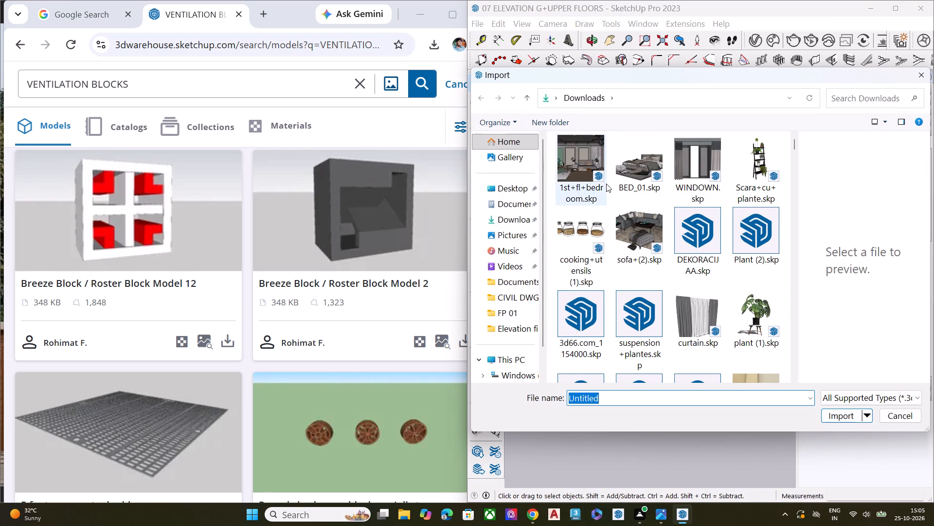
scroll(606, 184, down, 7)
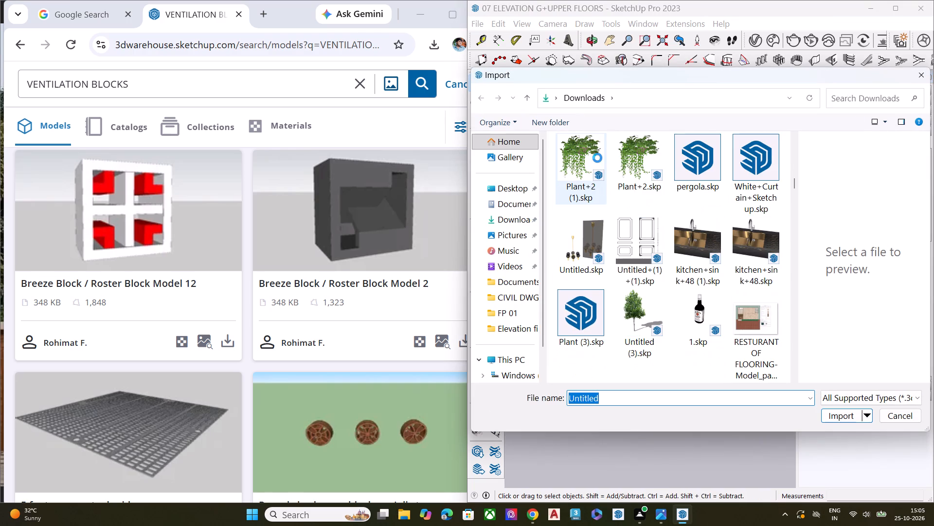
scroll(597, 158, down, 6)
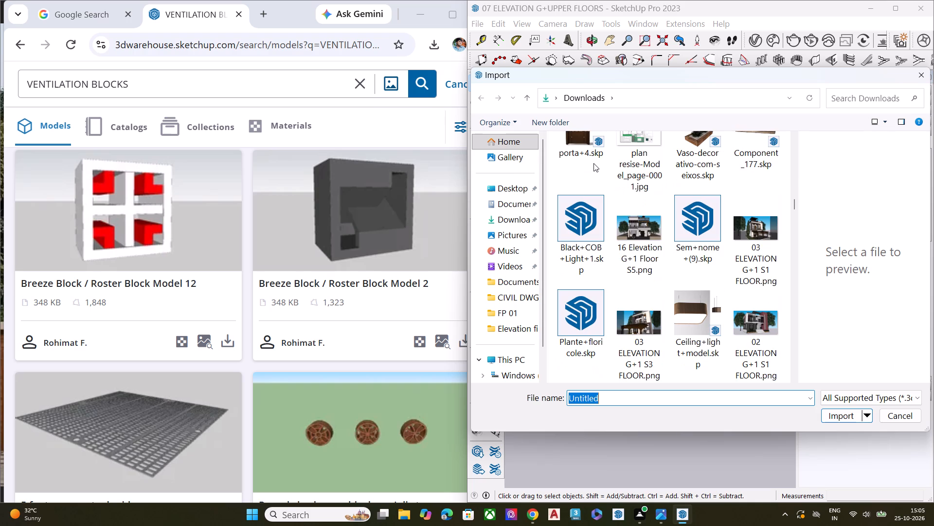
scroll(593, 166, down, 1)
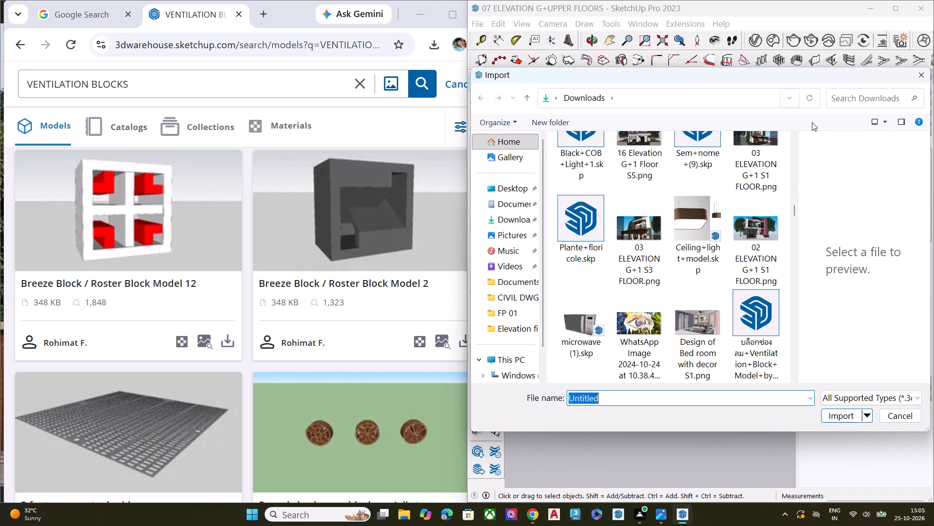
scroll(709, 225, down, 2)
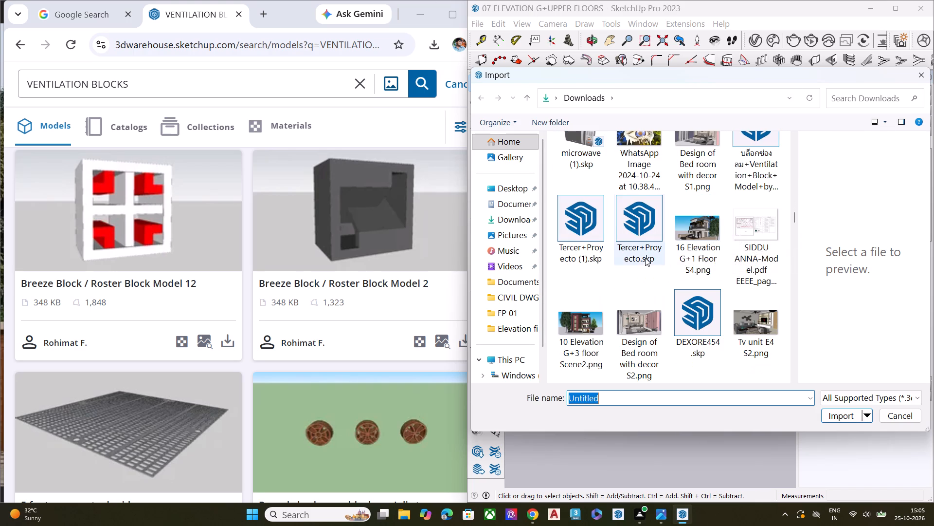
scroll(645, 257, down, 5)
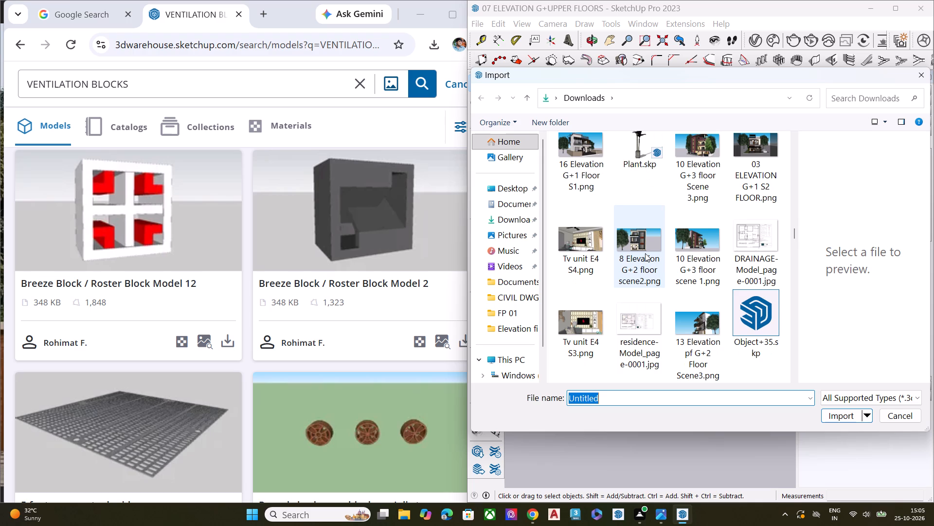
scroll(645, 253, down, 2)
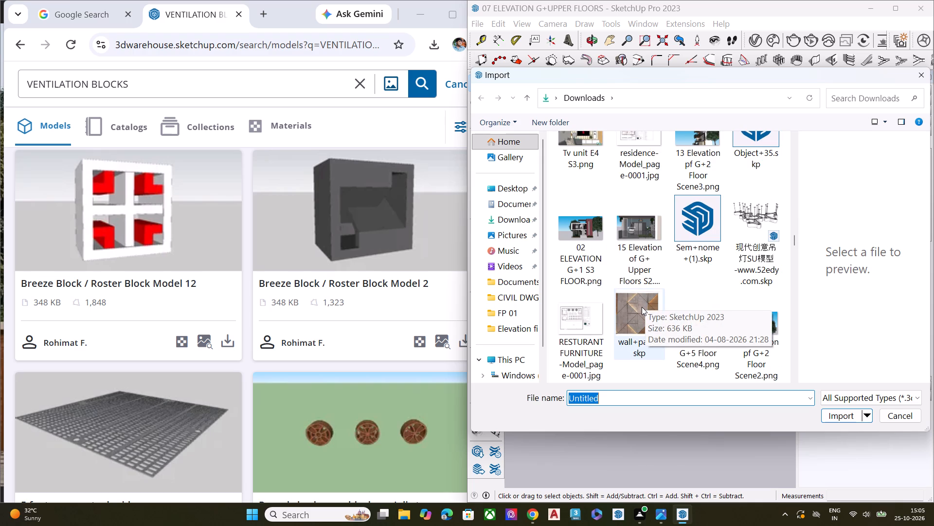
scroll(640, 308, down, 1)
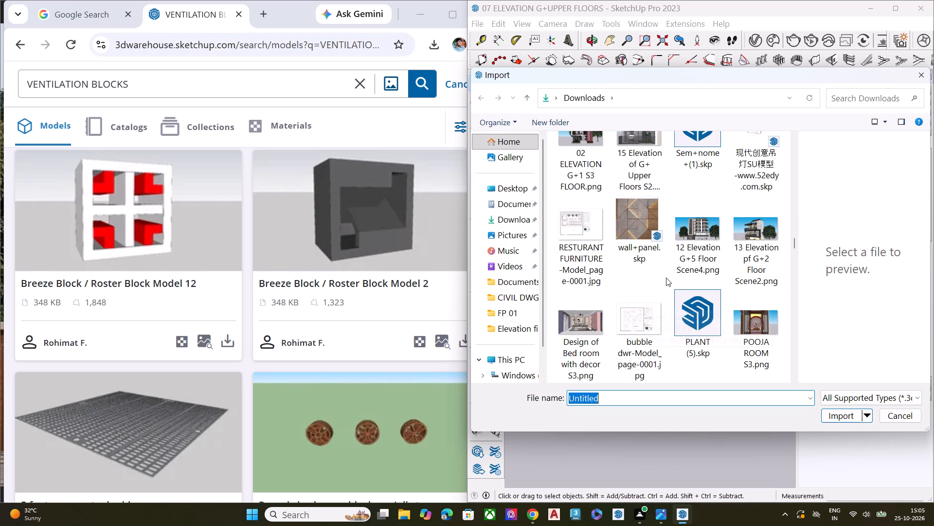
scroll(666, 278, down, 2)
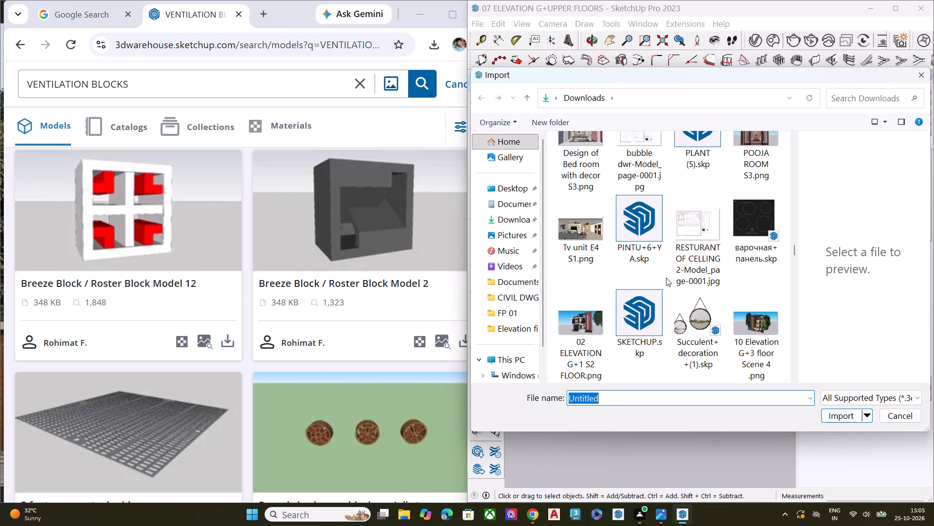
drag(666, 278, 703, 410)
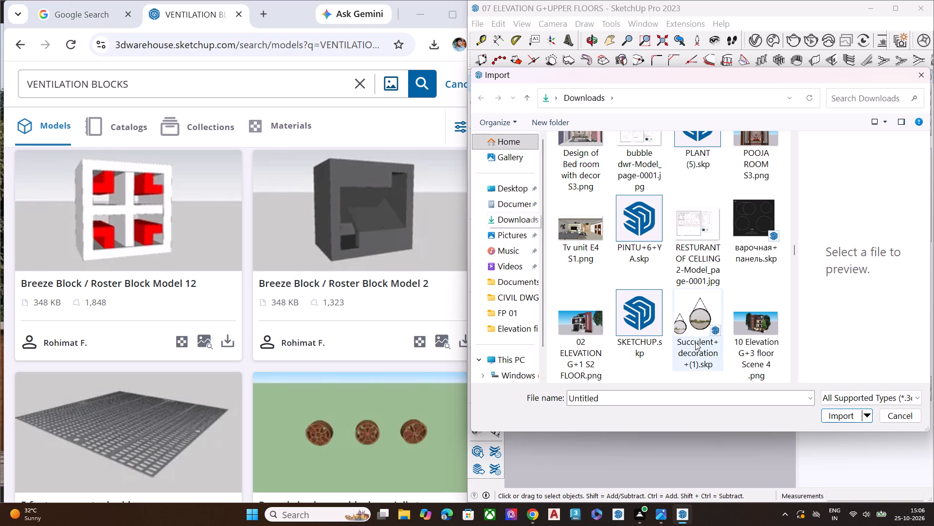
click(923, 77)
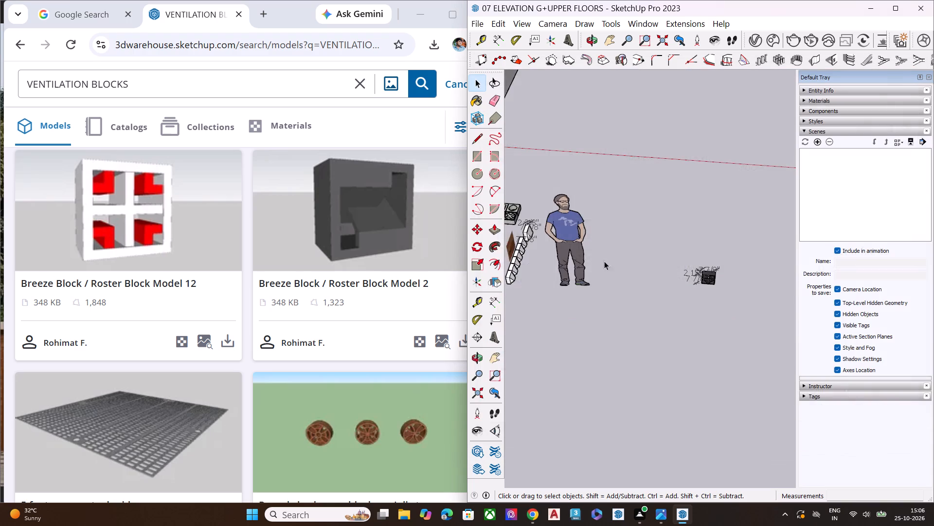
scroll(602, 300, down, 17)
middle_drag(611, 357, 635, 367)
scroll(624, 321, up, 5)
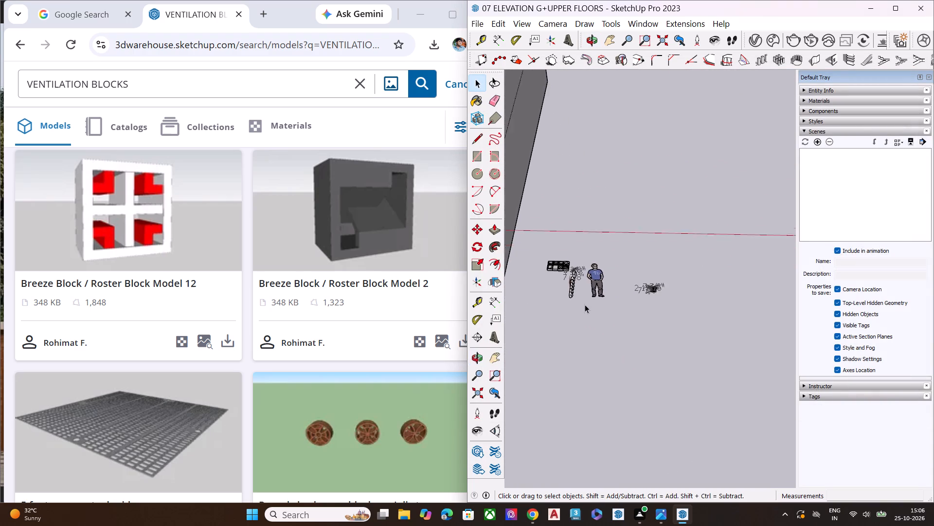
Explode the imported component that holds the standing figure and the four-petal ventilation block.
scroll(585, 304, up, 2)
scroll(585, 304, down, 1)
scroll(585, 304, up, 4)
scroll(596, 276, down, 1)
scroll(596, 276, up, 5)
click(608, 283)
right_click(607, 286)
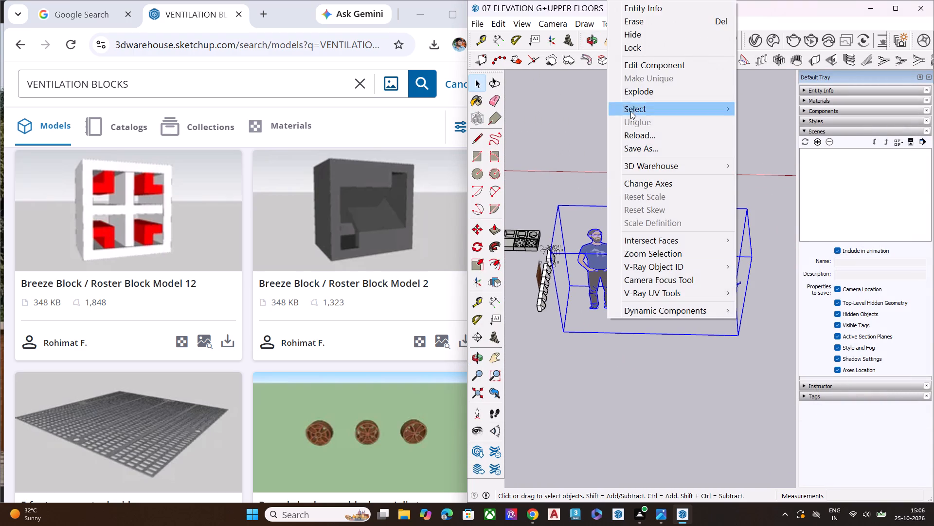
click(643, 93)
click(603, 294)
click(642, 341)
Delete the standing human figure that came with the four-petal ventilation block.
click(568, 273)
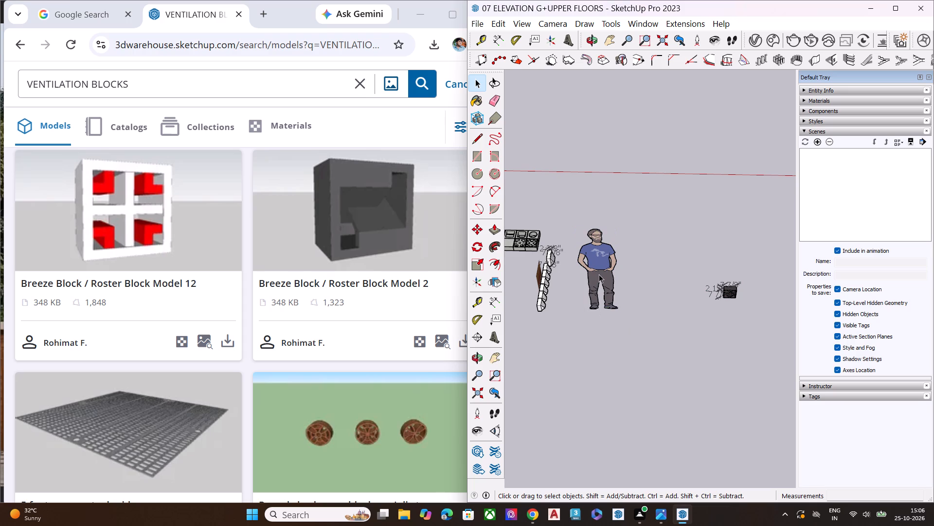
click(599, 274)
key(Delete)
Delete the dimension annotations around the four-petal ventilation block.
scroll(606, 301, down, 5)
scroll(698, 303, up, 16)
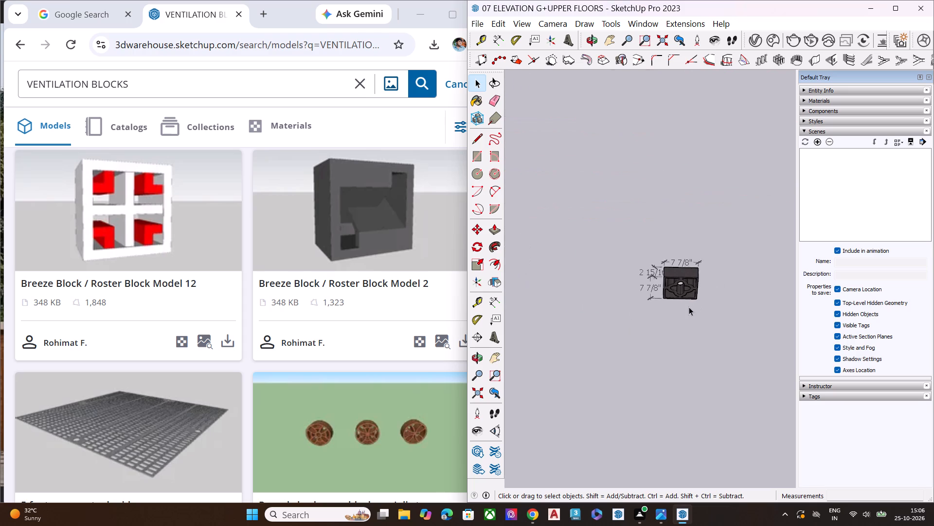
scroll(689, 307, down, 2)
scroll(689, 307, up, 2)
middle_drag(675, 306, 625, 149)
scroll(623, 153, up, 6)
scroll(607, 227, down, 1)
scroll(607, 227, up, 1)
scroll(607, 227, down, 5)
scroll(622, 252, up, 1)
scroll(621, 253, down, 4)
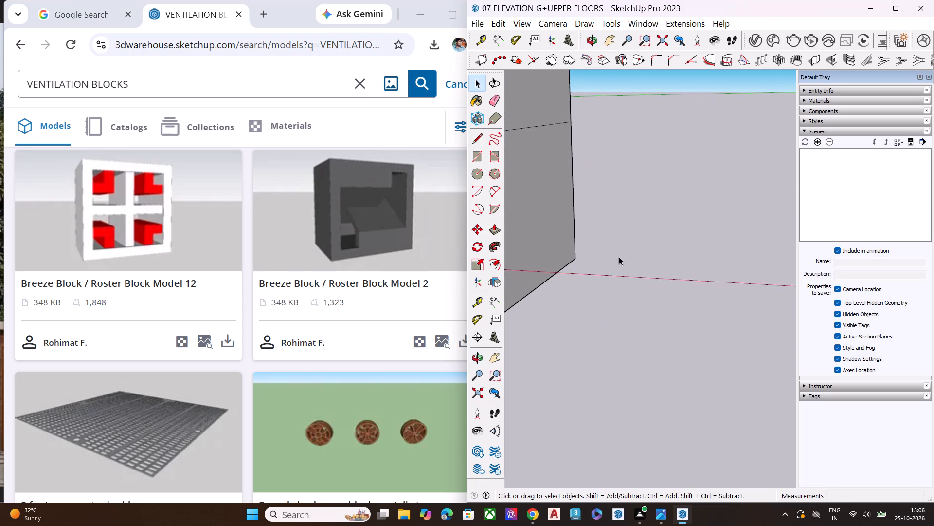
scroll(619, 257, down, 4)
scroll(617, 269, up, 1)
scroll(617, 271, down, 5)
middle_drag(638, 308, 672, 254)
scroll(675, 295, up, 8)
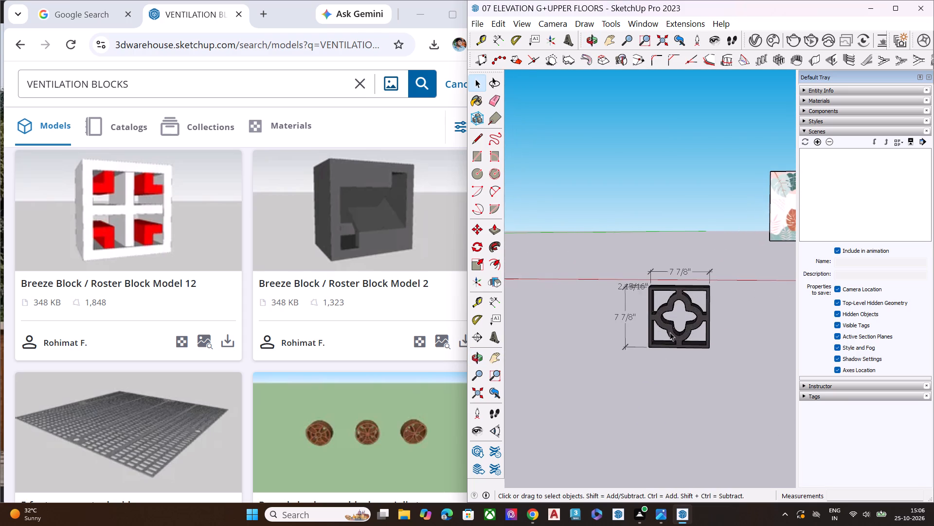
middle_drag(671, 330, 672, 324)
scroll(671, 330, up, 7)
drag(602, 400, 566, 192)
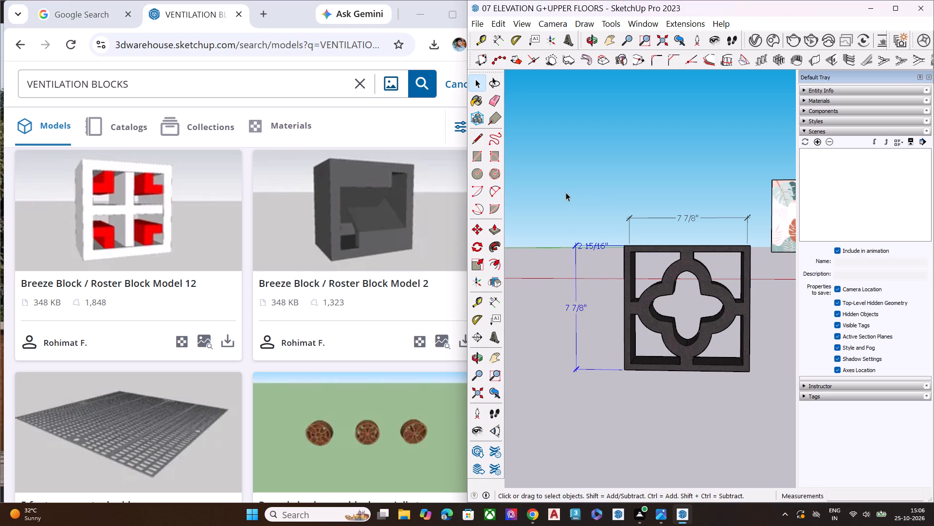
key(Delete)
drag(754, 227, 603, 207)
key(Delete)
Examine the other imported ventilation blocks beside the building from several angles.
scroll(611, 213, down, 11)
scroll(717, 286, up, 1)
scroll(717, 286, down, 5)
scroll(715, 287, up, 1)
scroll(713, 288, down, 2)
scroll(659, 235, up, 1)
scroll(660, 235, down, 8)
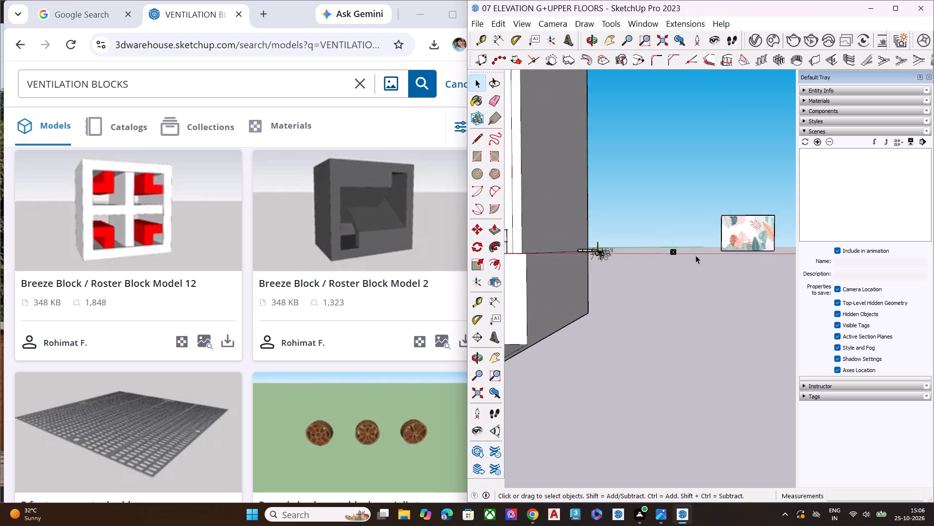
scroll(696, 255, down, 3)
scroll(598, 267, up, 2)
scroll(598, 267, down, 1)
scroll(598, 267, up, 1)
scroll(598, 267, down, 4)
scroll(599, 267, up, 5)
scroll(660, 223, up, 11)
middle_drag(662, 237, 649, 327)
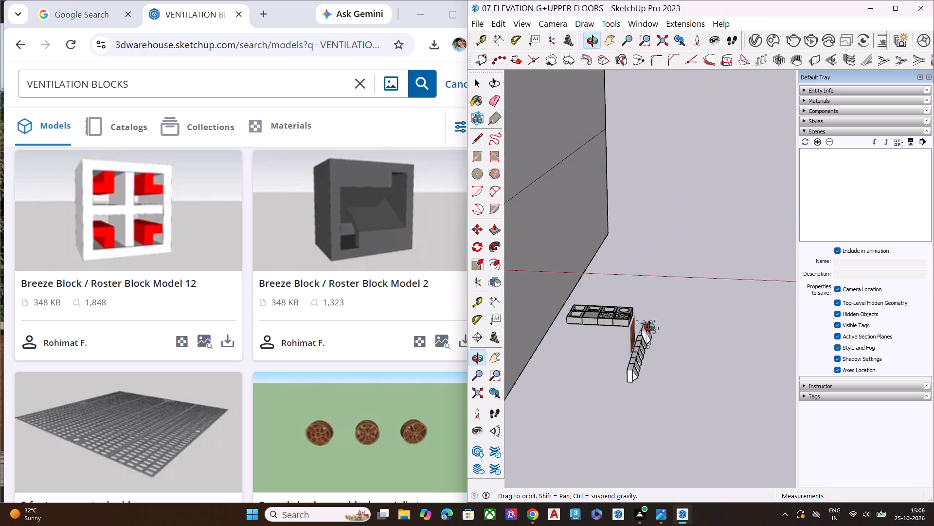
middle_drag(649, 327, 648, 329)
scroll(641, 334, up, 10)
scroll(641, 345, down, 2)
scroll(635, 345, up, 6)
middle_drag(674, 357, 554, 336)
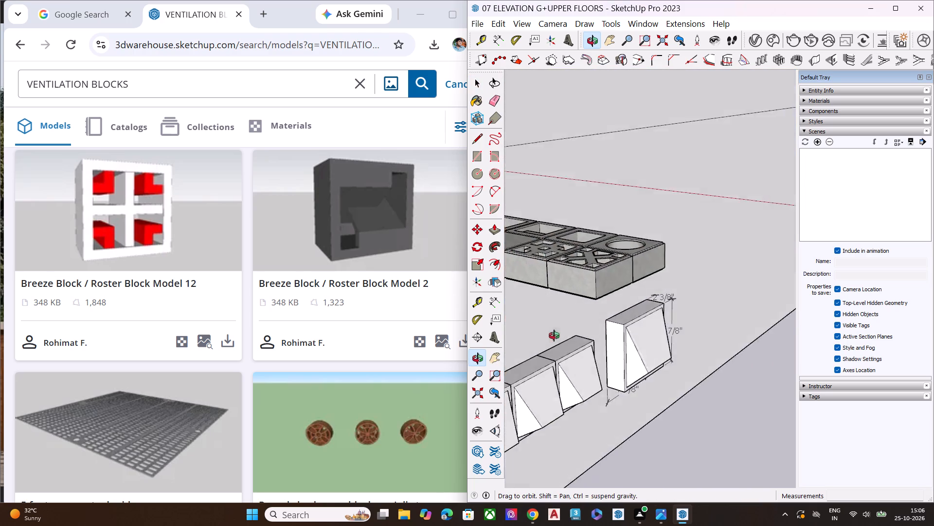
middle_drag(554, 336, 521, 326)
scroll(521, 326, up, 6)
scroll(652, 330, down, 3)
scroll(658, 329, up, 1)
scroll(660, 329, down, 3)
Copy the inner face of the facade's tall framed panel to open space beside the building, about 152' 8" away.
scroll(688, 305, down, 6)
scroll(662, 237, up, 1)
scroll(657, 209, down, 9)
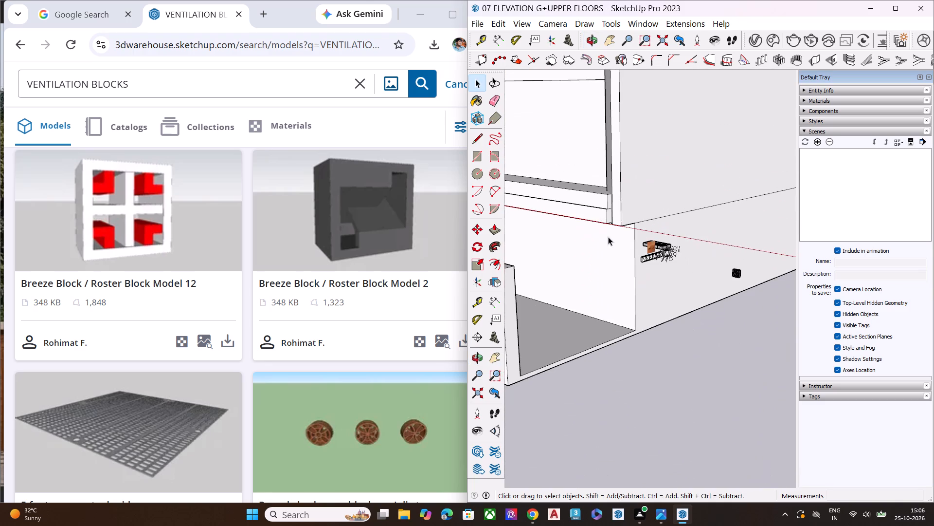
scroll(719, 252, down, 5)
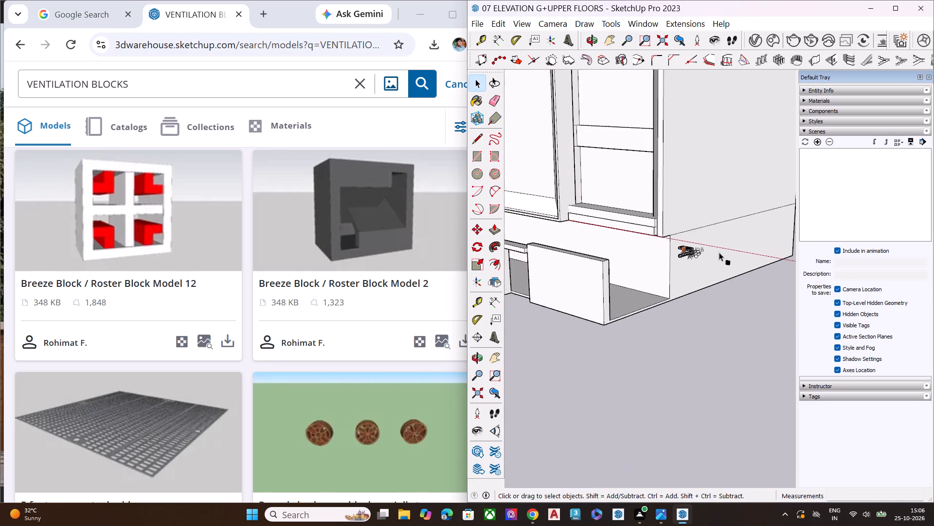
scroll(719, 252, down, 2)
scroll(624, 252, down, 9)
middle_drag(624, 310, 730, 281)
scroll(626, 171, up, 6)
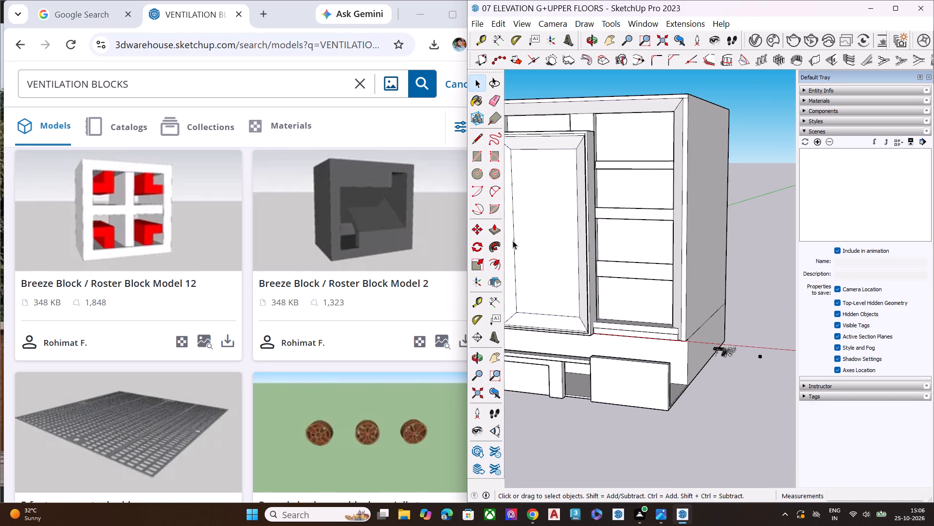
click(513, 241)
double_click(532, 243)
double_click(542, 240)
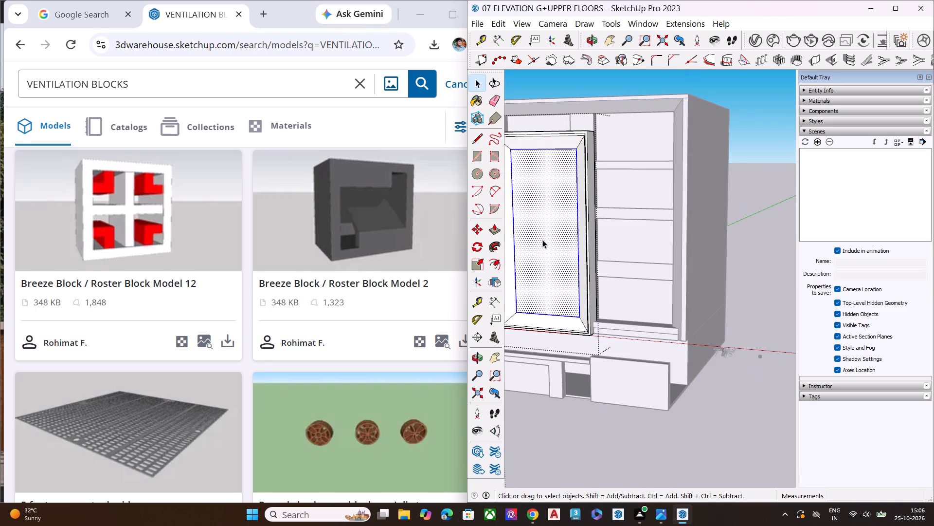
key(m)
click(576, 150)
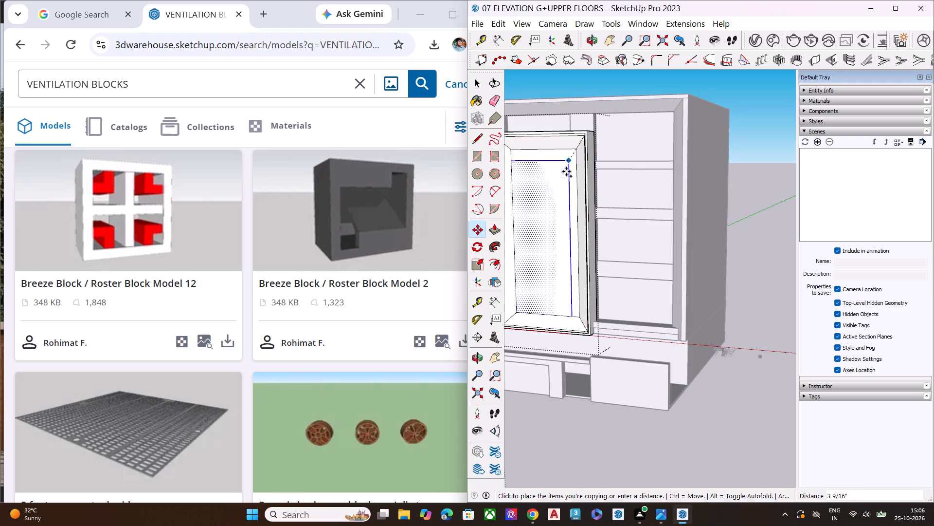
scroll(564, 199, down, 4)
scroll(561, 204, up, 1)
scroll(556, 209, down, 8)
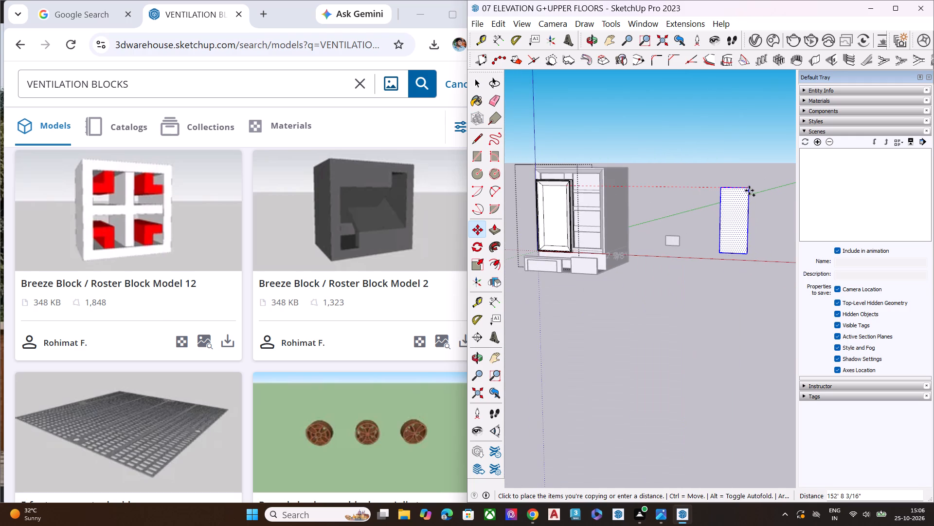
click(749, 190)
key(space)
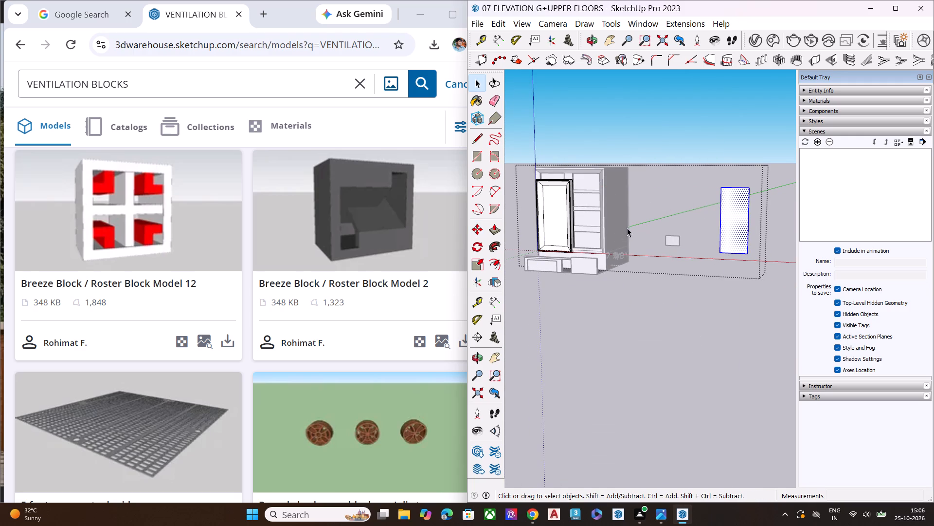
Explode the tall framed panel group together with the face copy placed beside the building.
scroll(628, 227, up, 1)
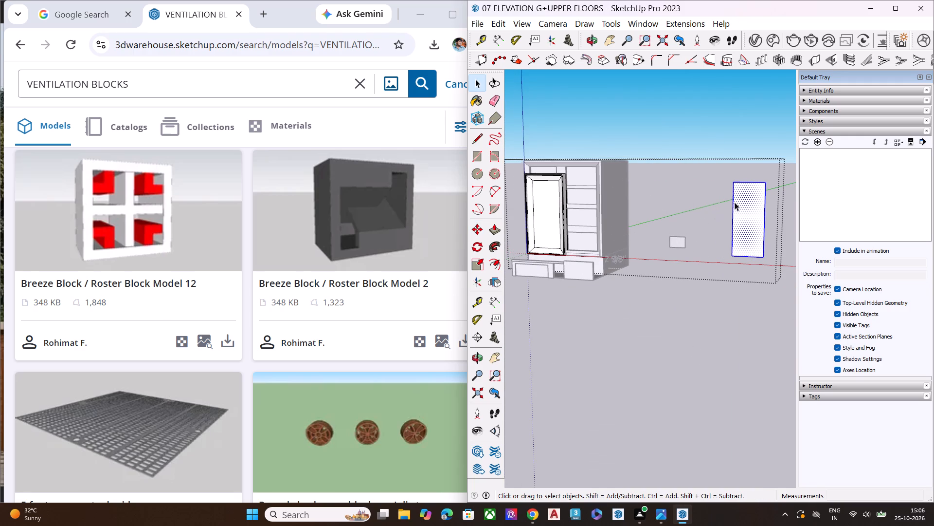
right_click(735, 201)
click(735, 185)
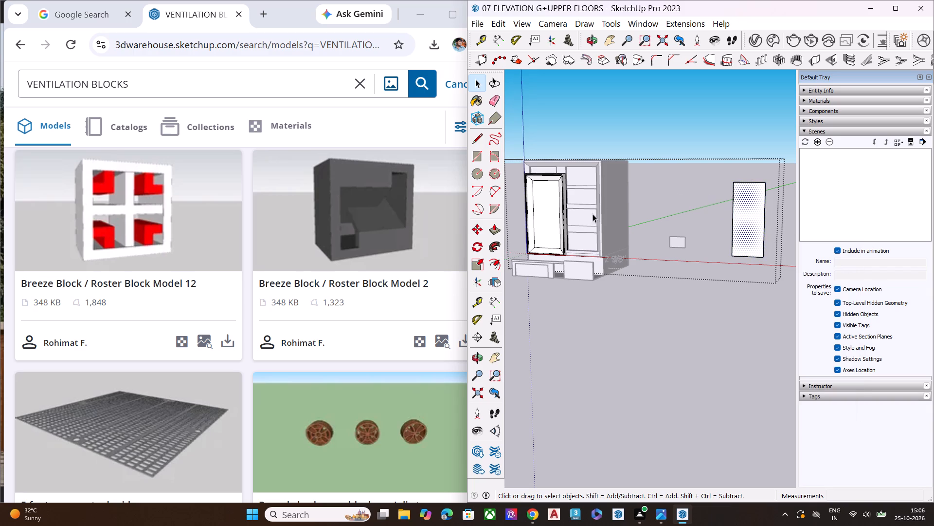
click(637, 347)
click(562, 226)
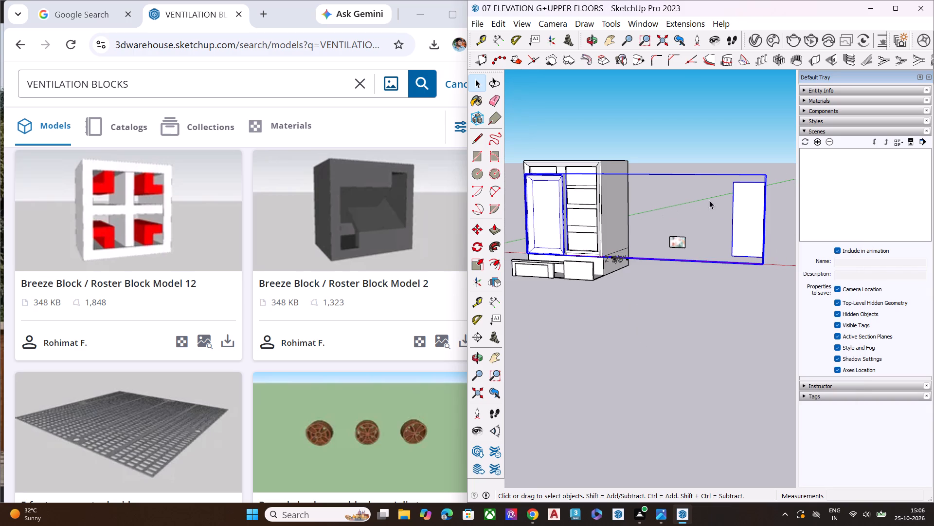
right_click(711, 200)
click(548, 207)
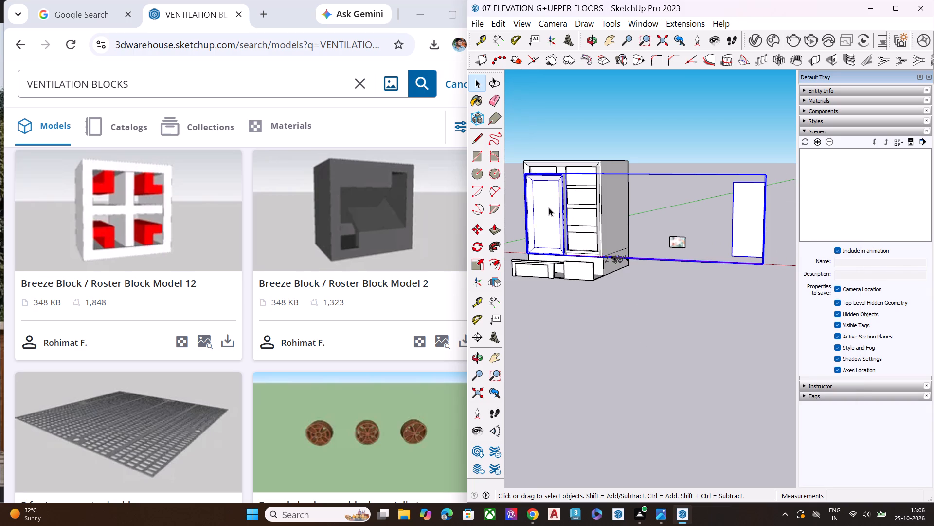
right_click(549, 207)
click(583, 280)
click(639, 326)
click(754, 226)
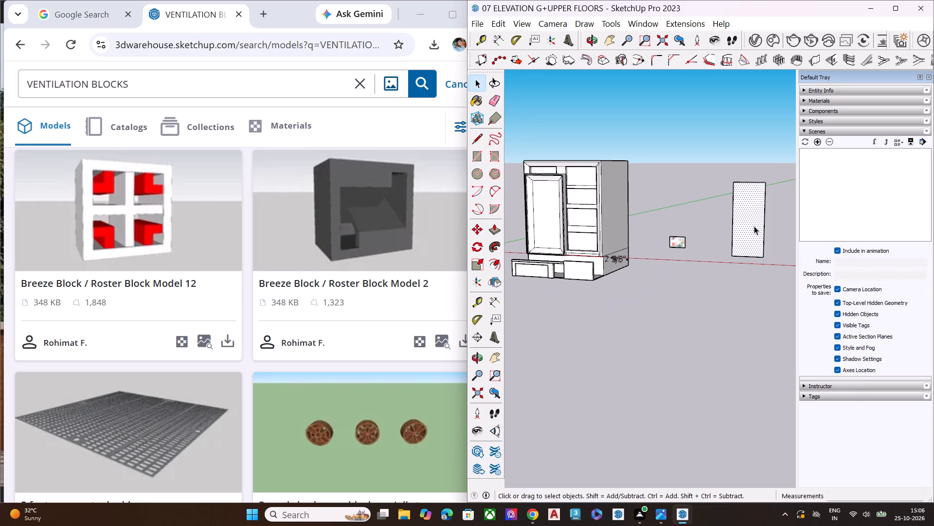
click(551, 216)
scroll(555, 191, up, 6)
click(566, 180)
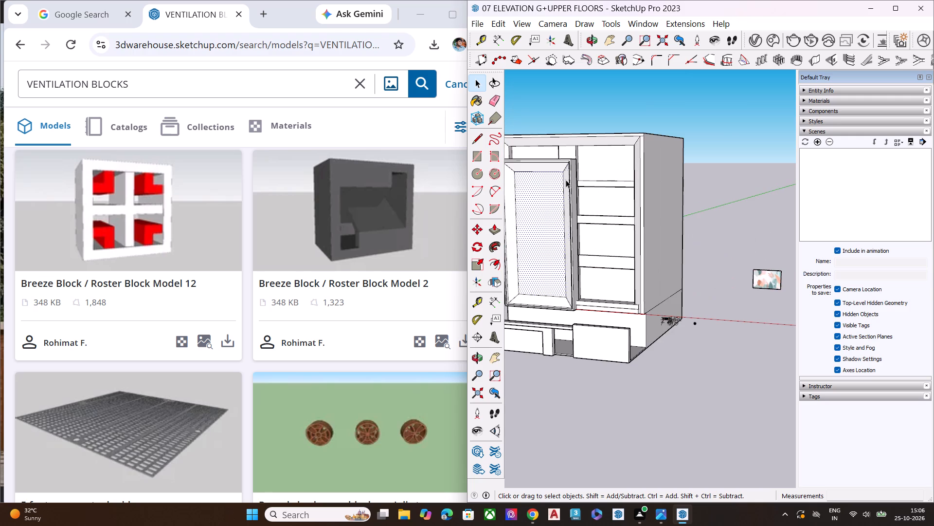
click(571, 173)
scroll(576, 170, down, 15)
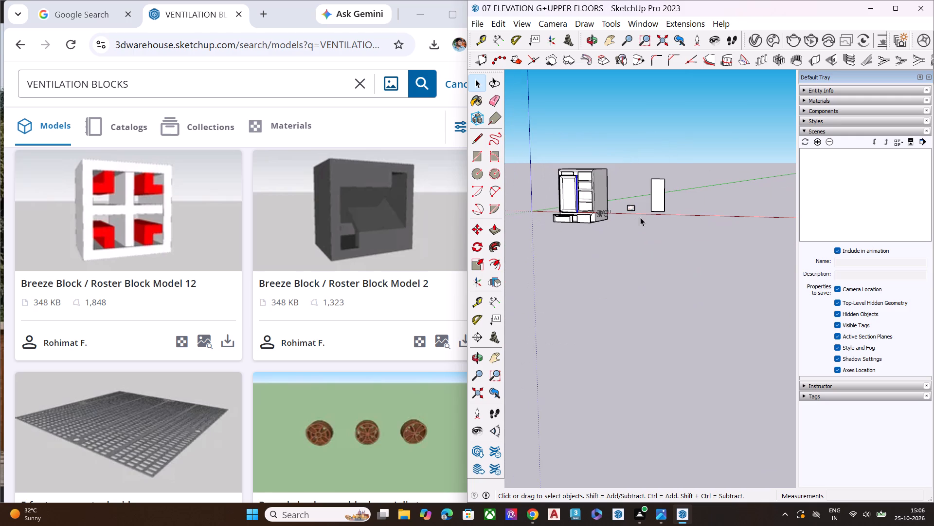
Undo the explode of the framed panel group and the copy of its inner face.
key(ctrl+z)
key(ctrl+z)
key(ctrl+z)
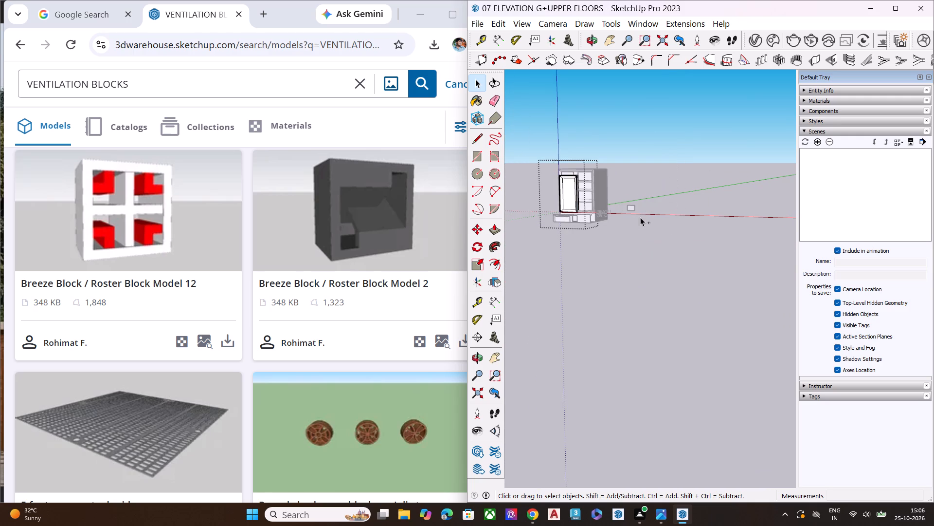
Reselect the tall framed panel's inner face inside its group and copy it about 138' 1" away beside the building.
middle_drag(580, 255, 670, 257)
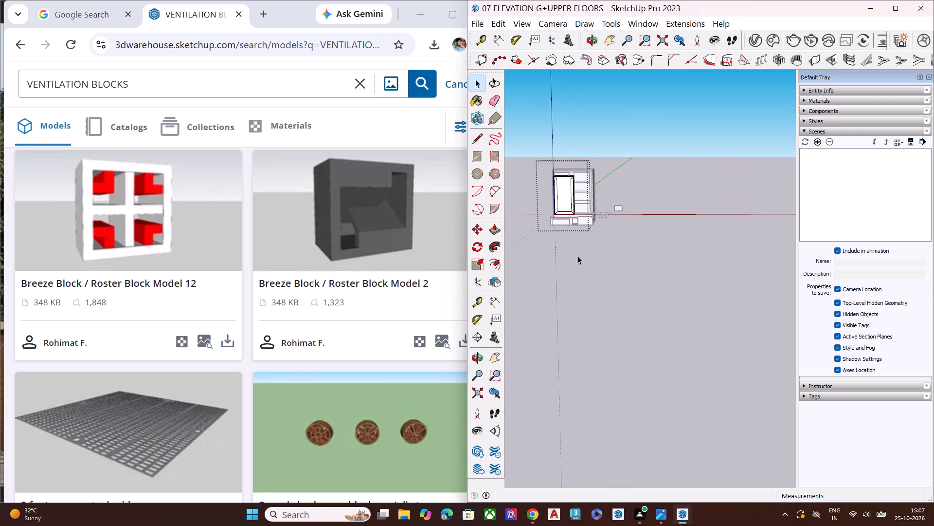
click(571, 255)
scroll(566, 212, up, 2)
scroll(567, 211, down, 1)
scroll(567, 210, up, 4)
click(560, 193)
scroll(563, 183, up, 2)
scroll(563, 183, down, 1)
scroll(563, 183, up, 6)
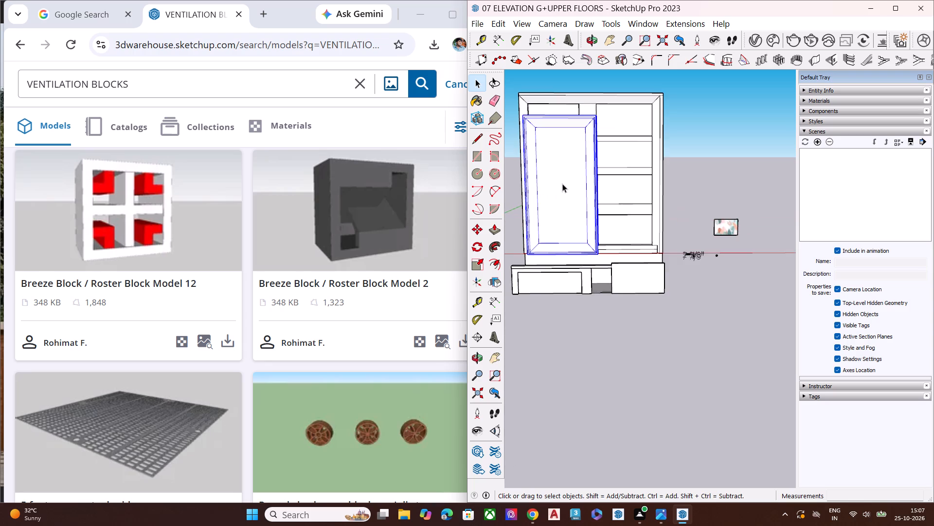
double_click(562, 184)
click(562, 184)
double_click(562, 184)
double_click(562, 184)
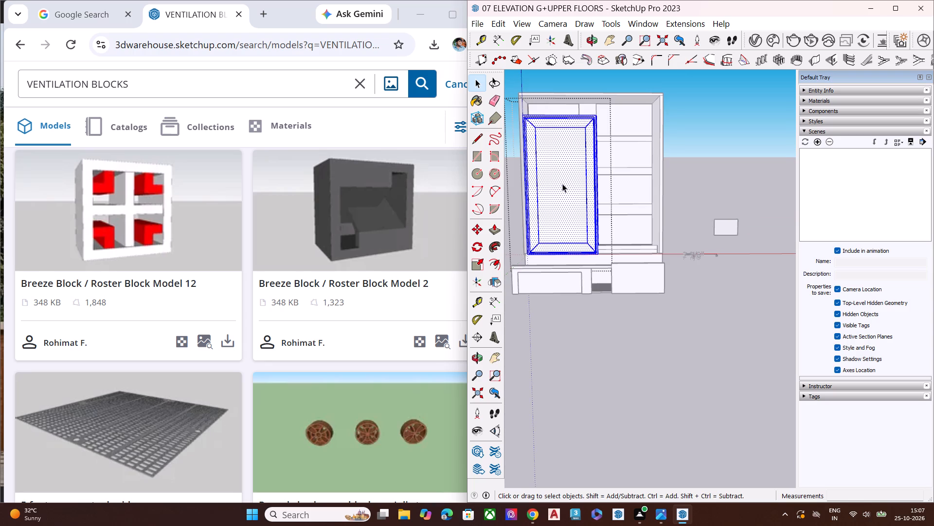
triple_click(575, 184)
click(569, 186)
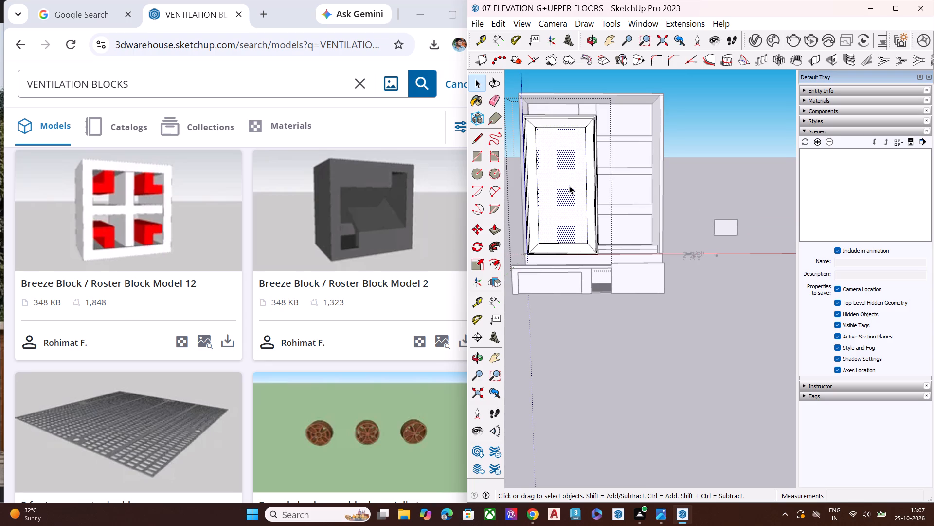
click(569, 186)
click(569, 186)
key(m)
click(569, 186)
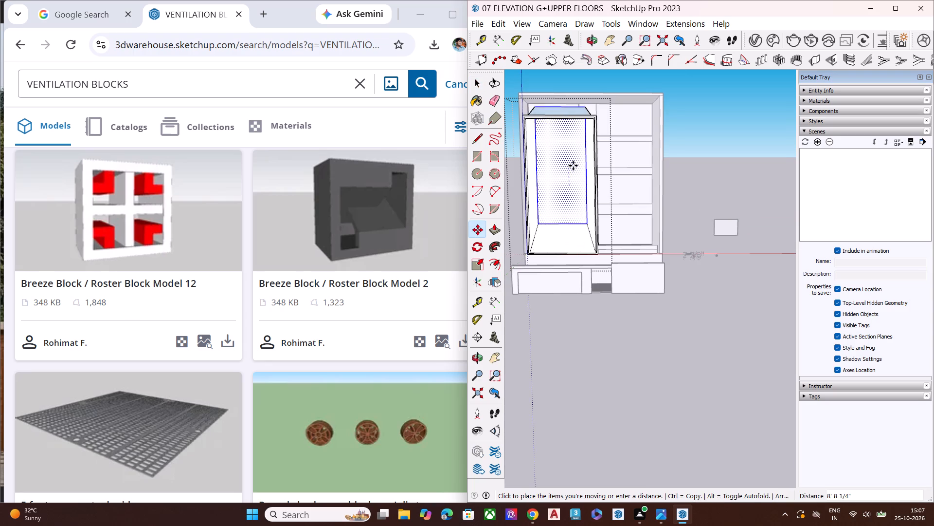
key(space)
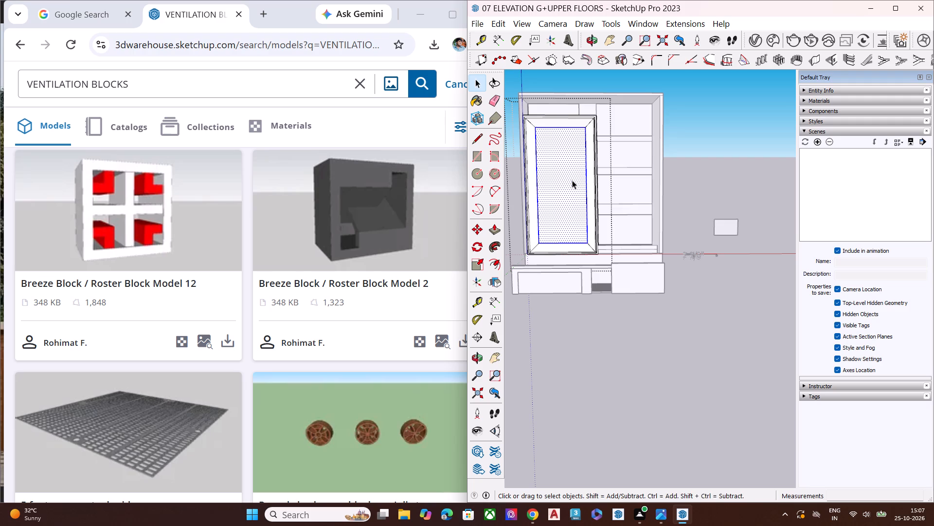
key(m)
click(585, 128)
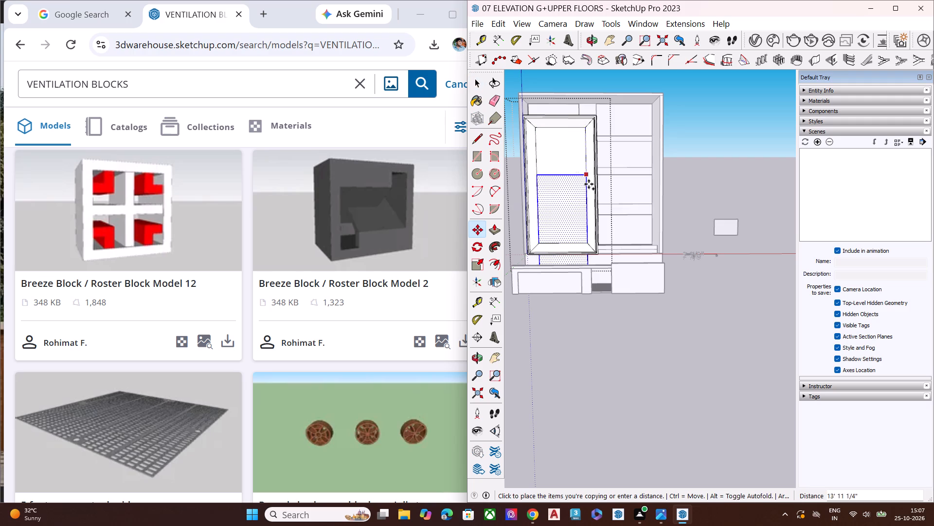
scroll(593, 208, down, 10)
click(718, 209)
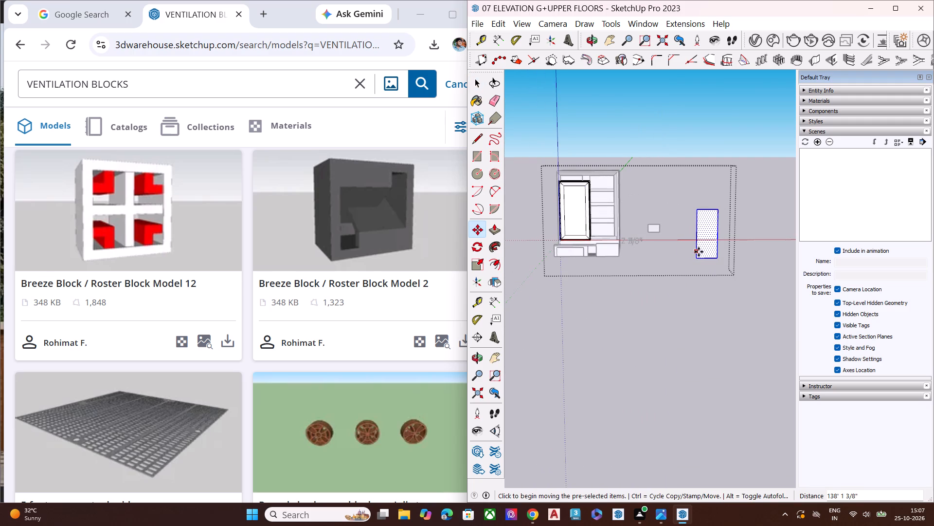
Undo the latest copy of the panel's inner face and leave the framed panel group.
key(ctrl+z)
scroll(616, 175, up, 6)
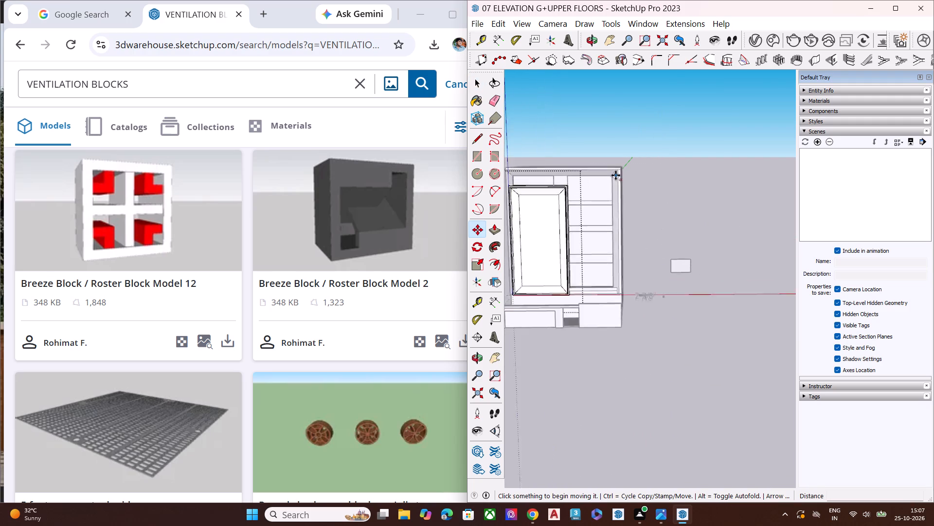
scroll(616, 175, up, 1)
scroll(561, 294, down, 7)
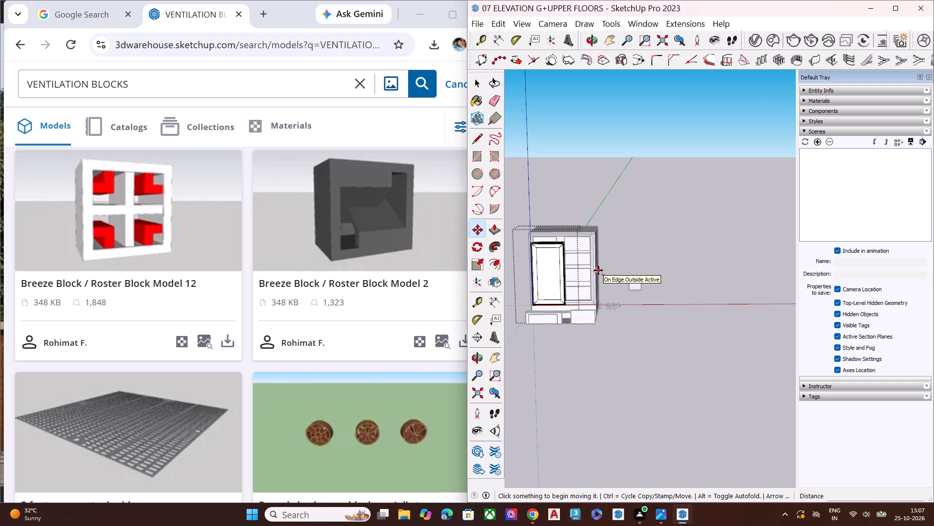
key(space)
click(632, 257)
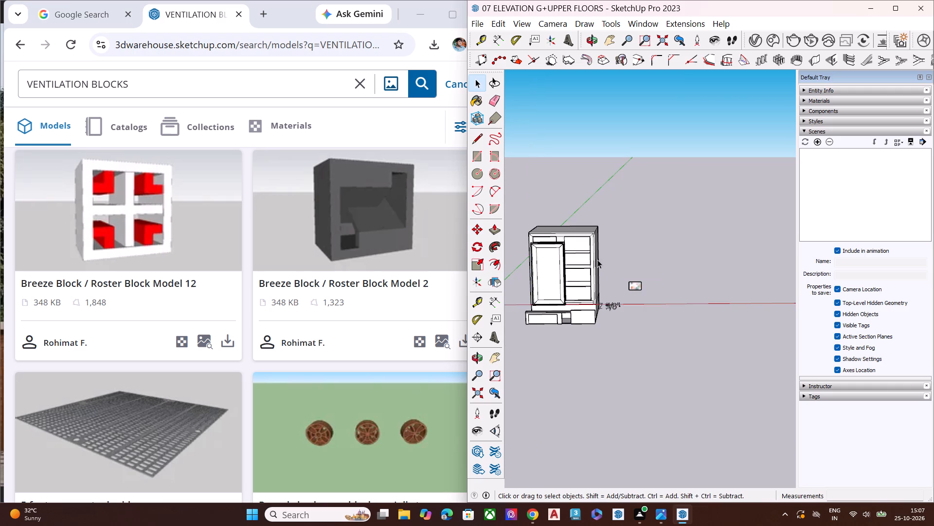
Move the tall framed panel group about 62' 7" off the facade to the open space beside the building.
scroll(505, 253, up, 7)
middle_drag(564, 248, 582, 407)
scroll(582, 407, up, 8)
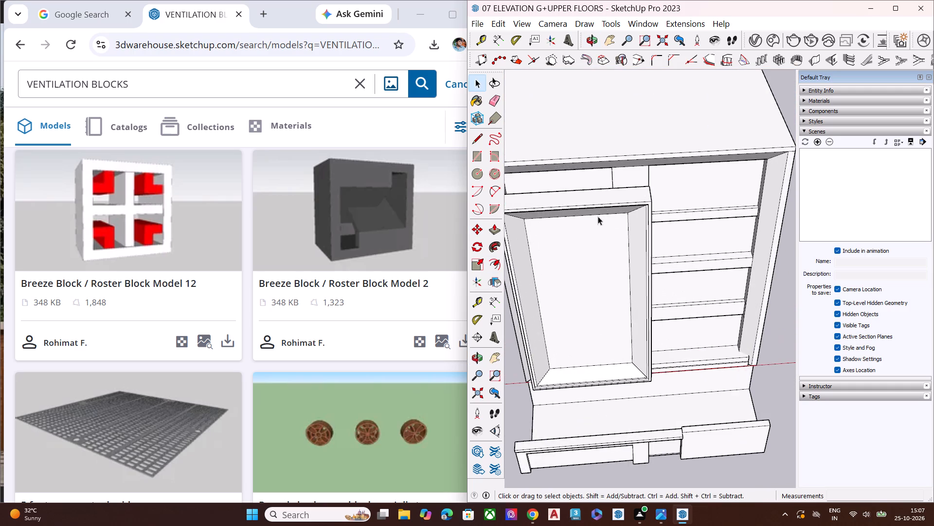
click(603, 205)
scroll(632, 233, down, 7)
key(m)
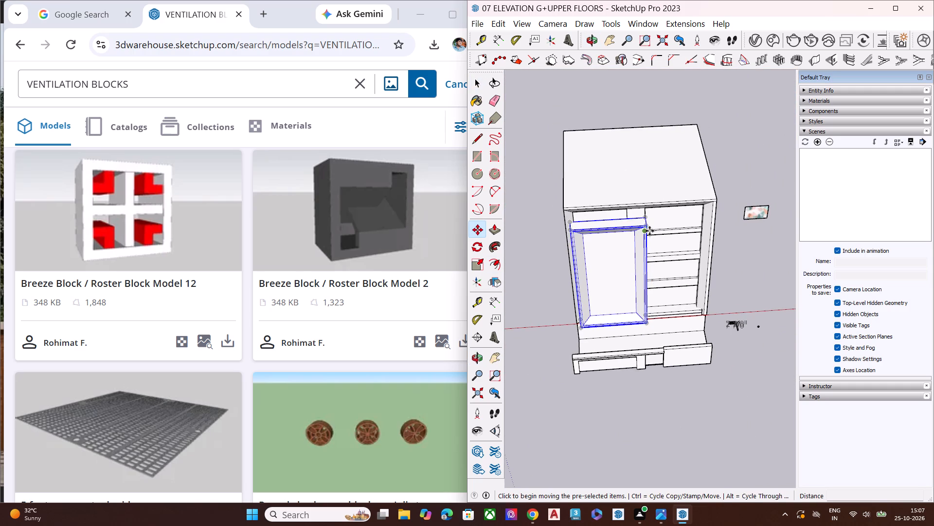
click(647, 225)
scroll(593, 233, down, 8)
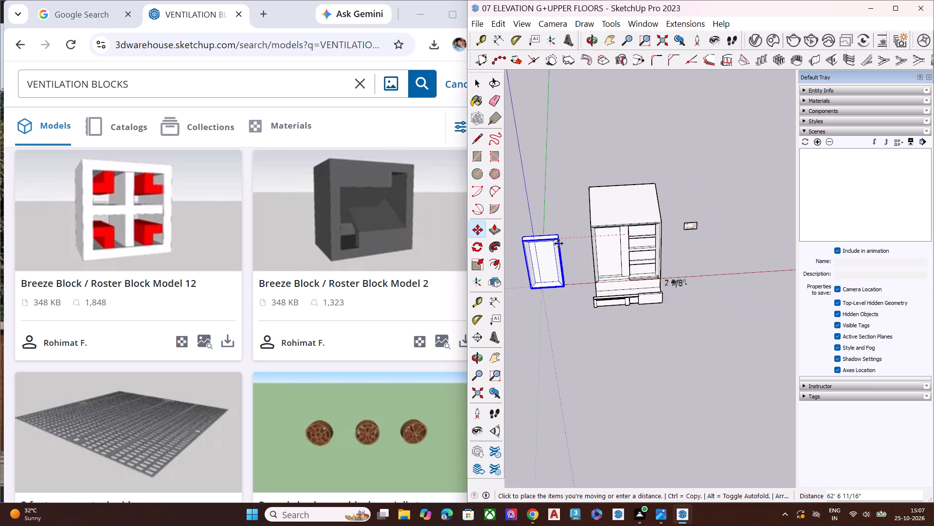
click(558, 244)
key(space)
Copy the moved framed panel group to the opposite side of the building, beyond the leaf-pattern picture.
scroll(548, 251, up, 7)
click(548, 251)
scroll(642, 235, down, 7)
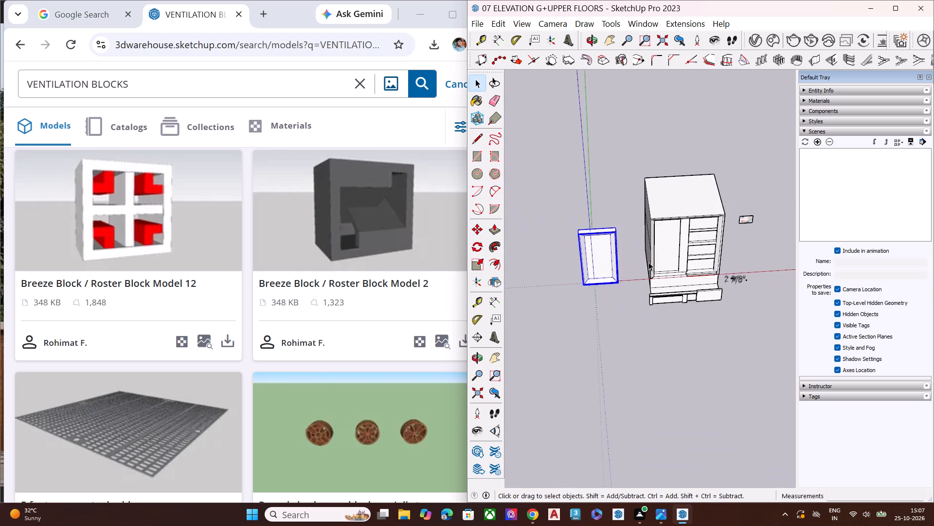
scroll(574, 251, up, 1)
scroll(574, 251, down, 1)
scroll(575, 249, up, 4)
drag(652, 324, 577, 194)
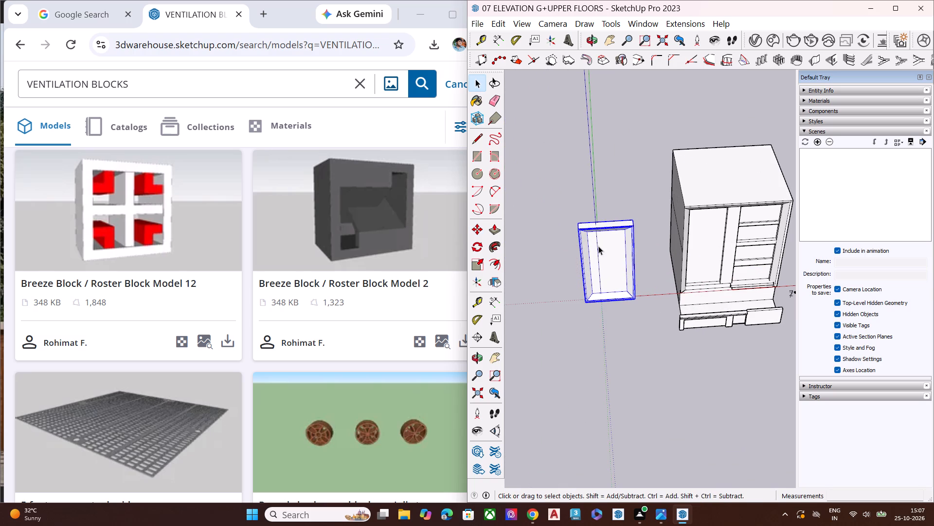
key(m)
click(633, 218)
scroll(597, 236, down, 5)
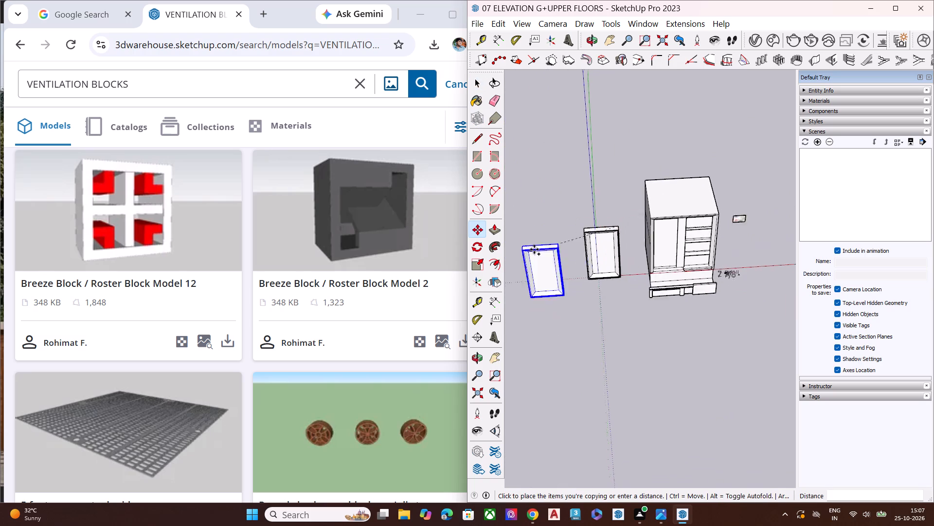
scroll(534, 249, down, 1)
scroll(541, 357, down, 7)
click(755, 249)
key(space)
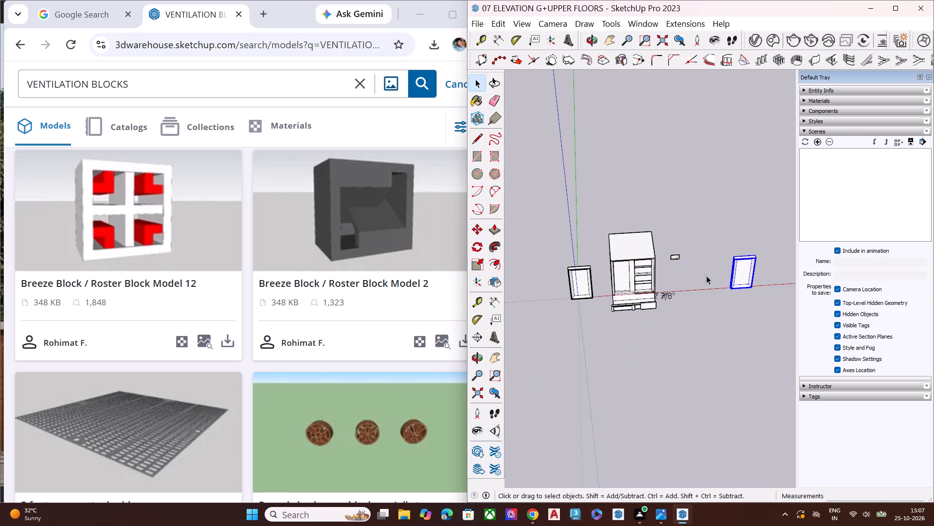
Move the original framed panel group about 62' 5" back into its place on the building facade and deselect it.
scroll(614, 277, up, 5)
scroll(529, 279, down, 1)
scroll(521, 281, up, 2)
drag(605, 326, 548, 244)
scroll(600, 262, up, 2)
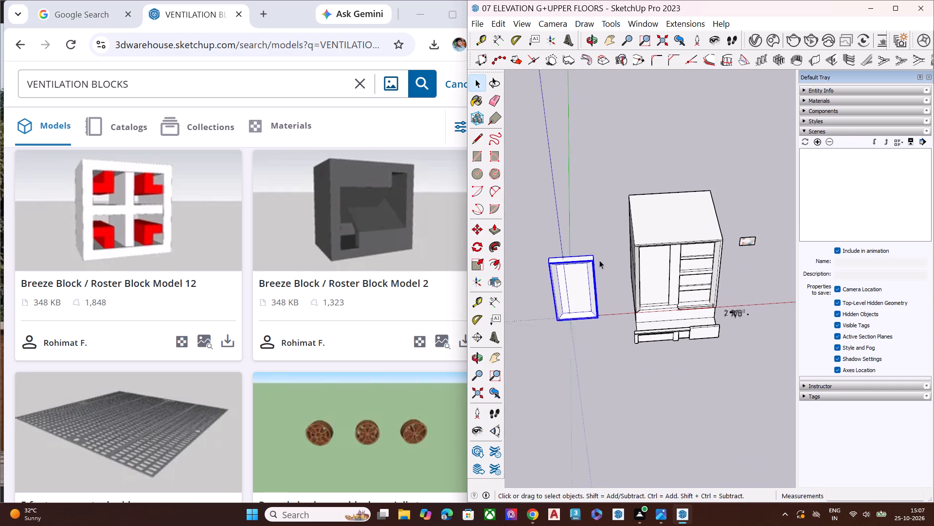
scroll(599, 260, up, 6)
key(m)
click(590, 250)
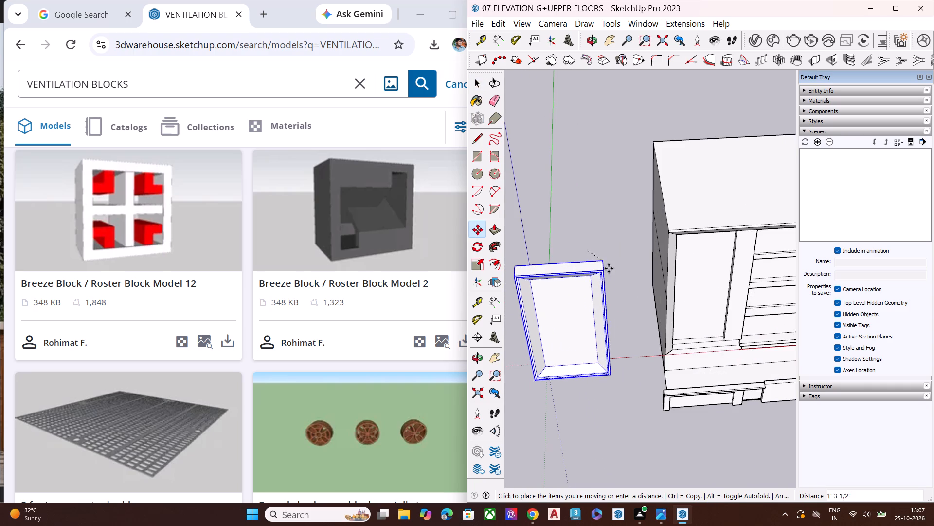
scroll(662, 310, down, 4)
middle_drag(686, 332, 623, 114)
scroll(709, 225, up, 4)
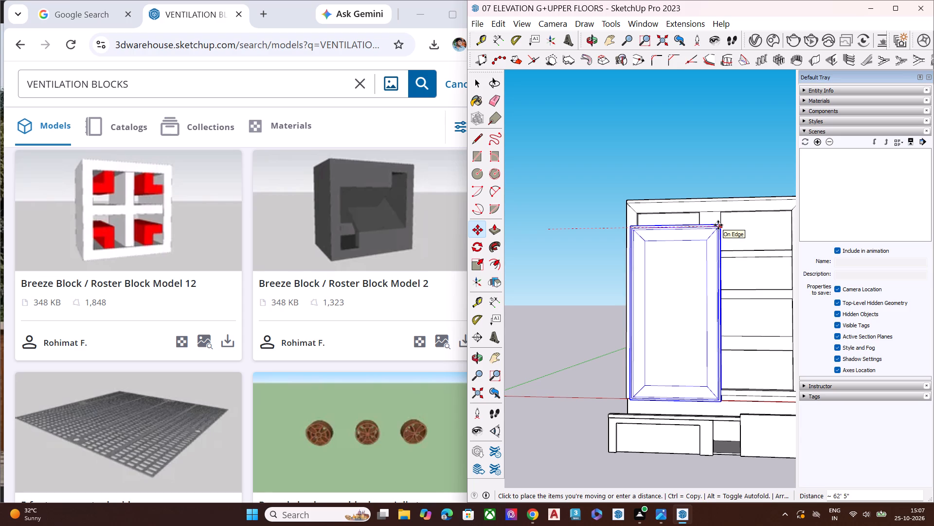
click(718, 225)
key(space)
middle_drag(658, 254, 676, 249)
click(706, 168)
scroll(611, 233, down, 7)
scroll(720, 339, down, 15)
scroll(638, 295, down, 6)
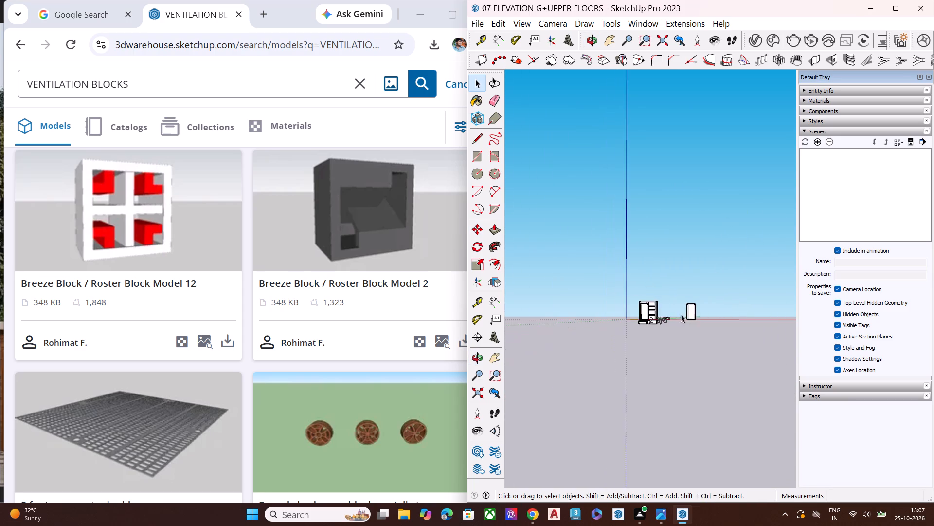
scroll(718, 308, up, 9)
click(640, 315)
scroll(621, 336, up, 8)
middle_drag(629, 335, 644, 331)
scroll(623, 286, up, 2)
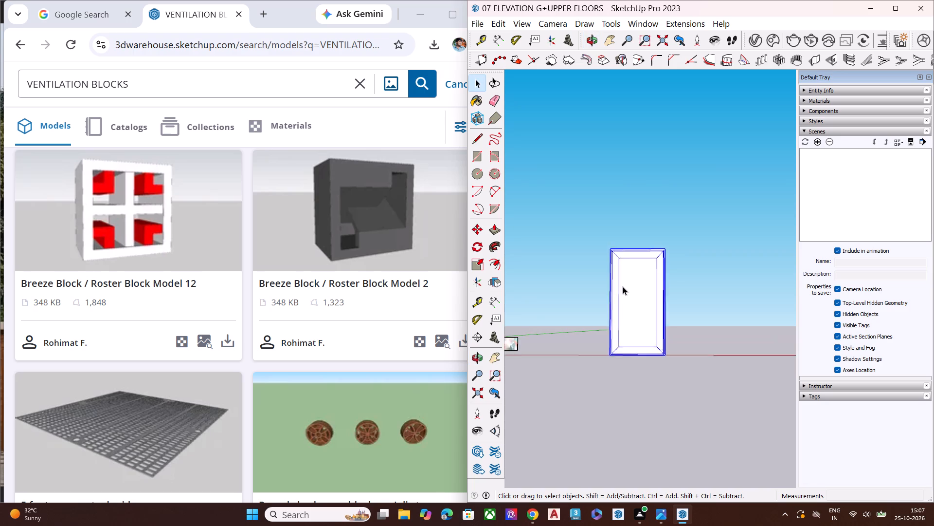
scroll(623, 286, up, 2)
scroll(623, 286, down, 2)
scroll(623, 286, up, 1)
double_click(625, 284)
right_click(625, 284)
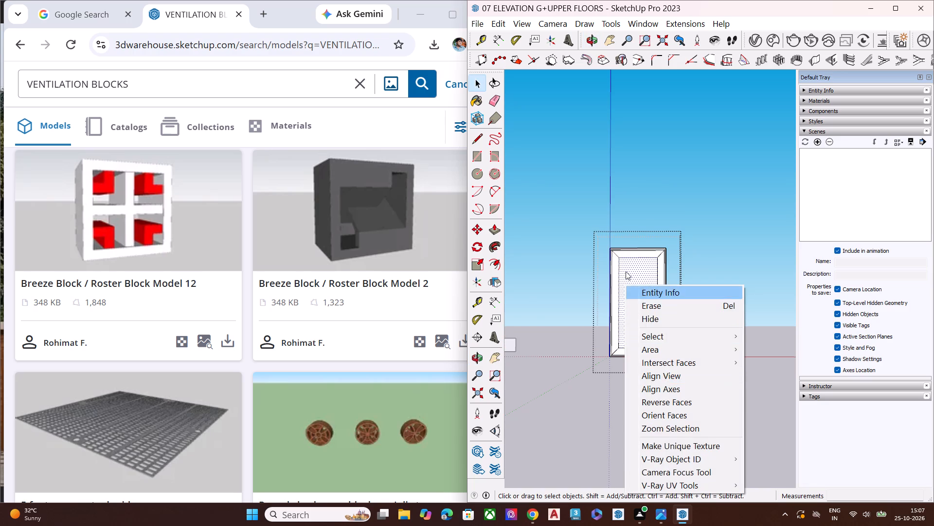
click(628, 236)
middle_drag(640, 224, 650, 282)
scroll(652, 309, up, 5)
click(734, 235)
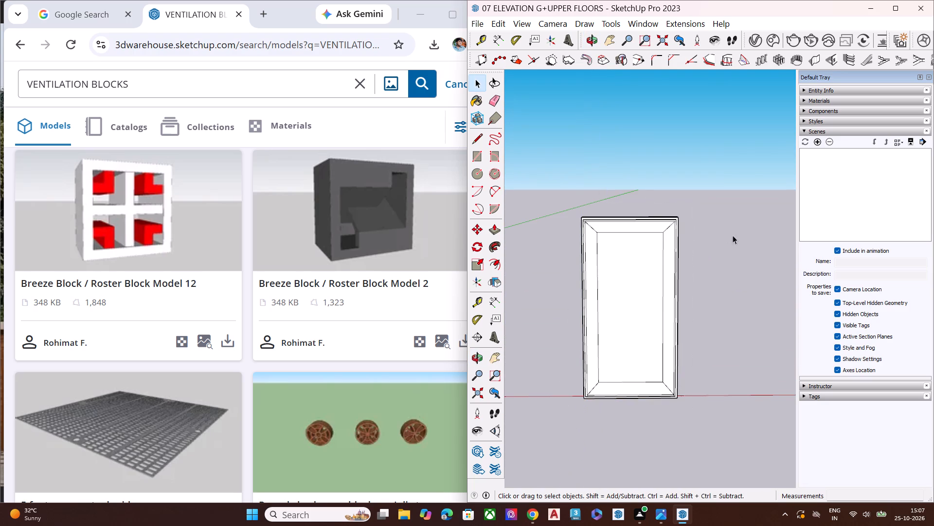
Select the quatrefoil ventilation block near the leaf-pattern picture and scale it up uniformly by a factor of about 2.5.
scroll(691, 233, down, 16)
middle_drag(695, 290, 696, 244)
scroll(686, 254, up, 5)
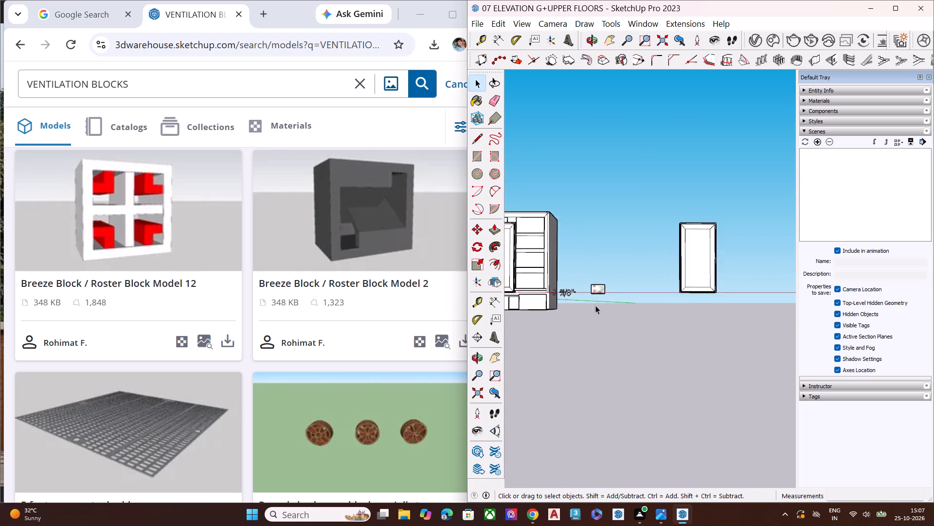
scroll(595, 305, up, 4)
scroll(532, 275, up, 12)
middle_drag(606, 297, 614, 339)
scroll(616, 336, up, 3)
scroll(633, 319, down, 1)
scroll(633, 319, up, 11)
scroll(626, 318, down, 1)
scroll(623, 318, up, 2)
drag(658, 320, 585, 254)
scroll(621, 281, up, 4)
scroll(621, 281, down, 1)
scroll(621, 281, up, 9)
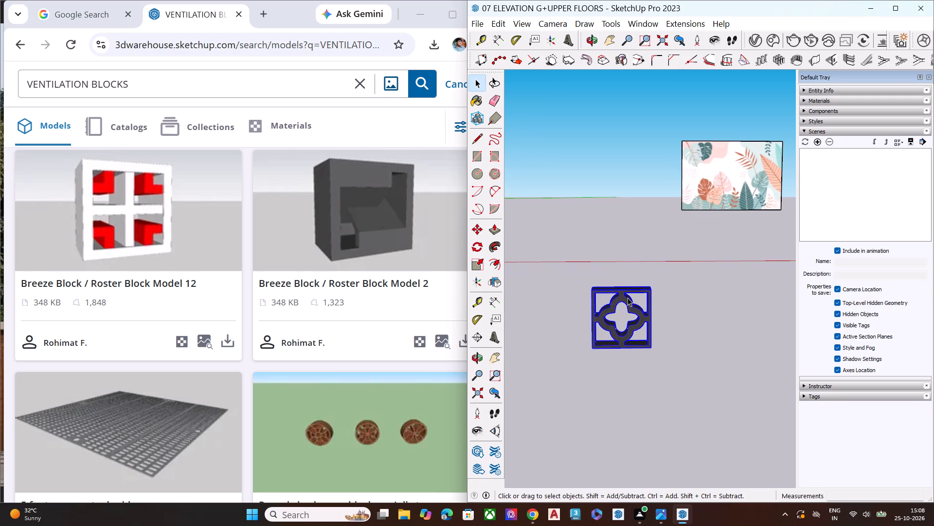
key(s)
click(647, 291)
click(751, 203)
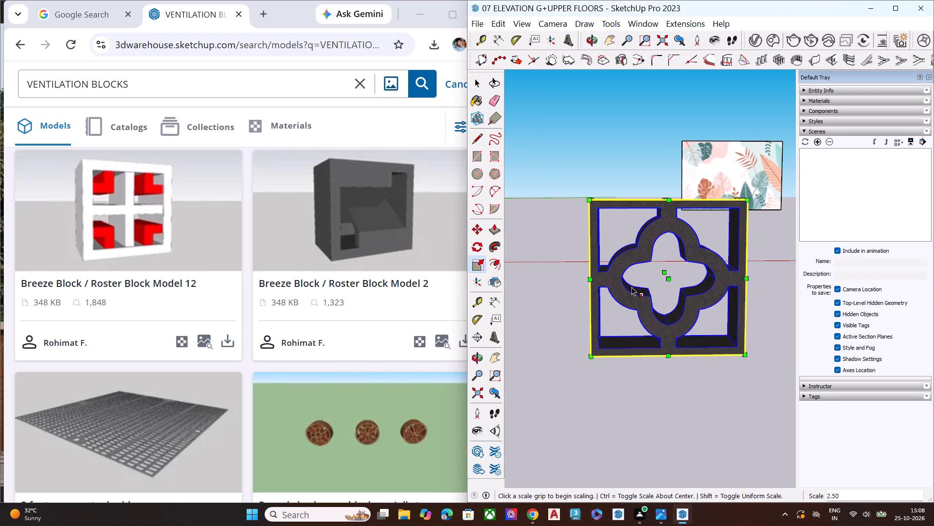
Move the enlarged ventilation block about 108' 7" onto the copied framed panel, near its inner face's upper-left corner.
scroll(631, 287, down, 4)
key(space)
key(m)
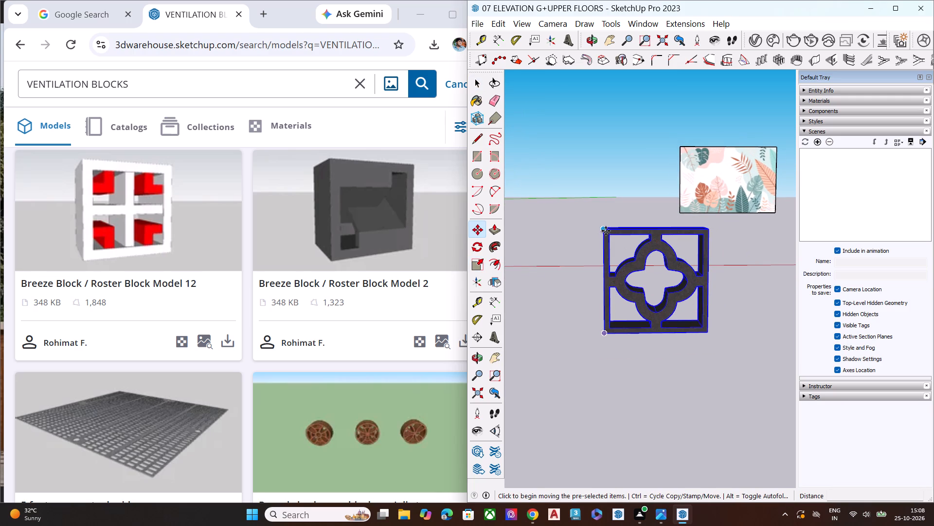
click(603, 231)
scroll(571, 275, down, 5)
scroll(572, 277, up, 1)
scroll(573, 278, down, 5)
scroll(562, 292, up, 1)
scroll(498, 278, down, 3)
scroll(499, 278, up, 1)
scroll(499, 278, down, 13)
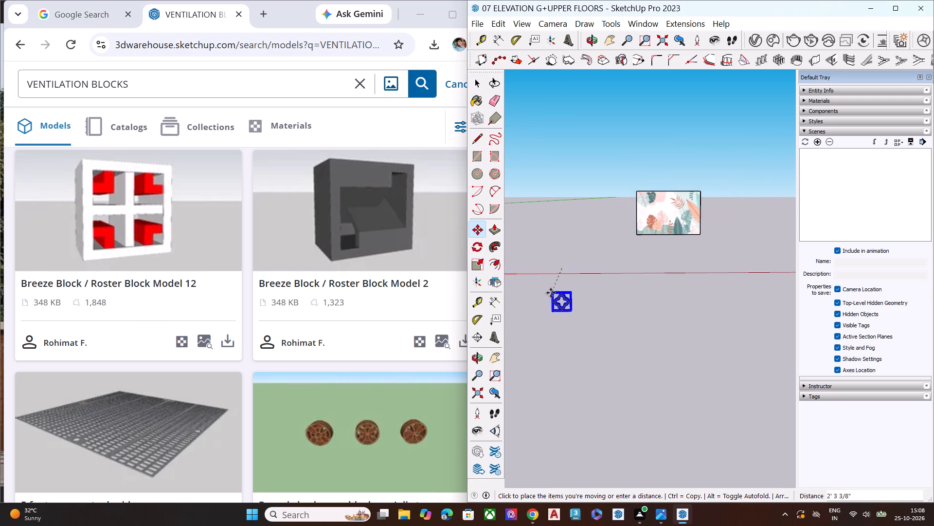
scroll(551, 293, down, 3)
scroll(534, 287, up, 1)
scroll(534, 287, down, 1)
scroll(534, 287, up, 1)
scroll(534, 287, down, 10)
scroll(540, 293, up, 1)
scroll(539, 294, down, 5)
scroll(534, 300, up, 1)
scroll(536, 290, down, 2)
scroll(537, 292, up, 1)
scroll(537, 294, down, 9)
scroll(545, 290, up, 1)
scroll(545, 291, down, 5)
scroll(669, 251, up, 5)
scroll(691, 231, down, 1)
scroll(691, 230, up, 2)
scroll(693, 225, down, 1)
scroll(693, 225, up, 2)
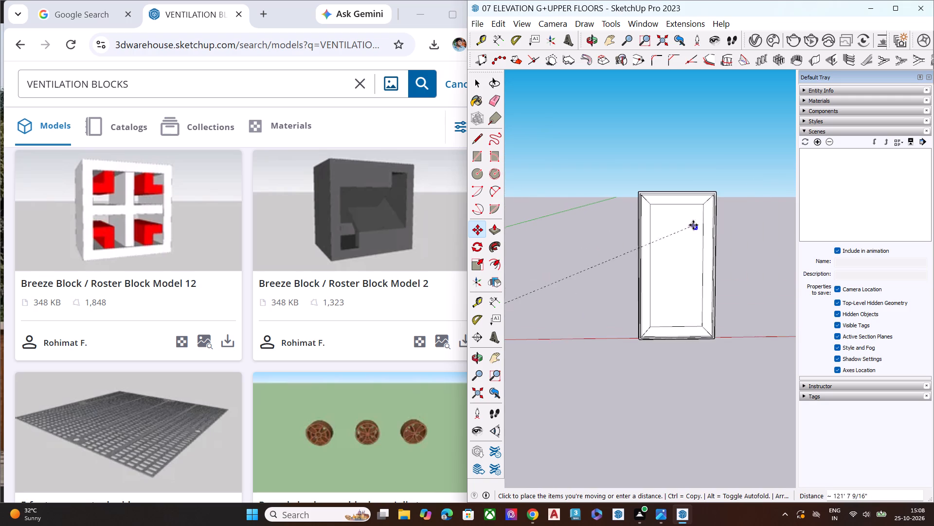
scroll(620, 188, up, 12)
scroll(671, 222, up, 10)
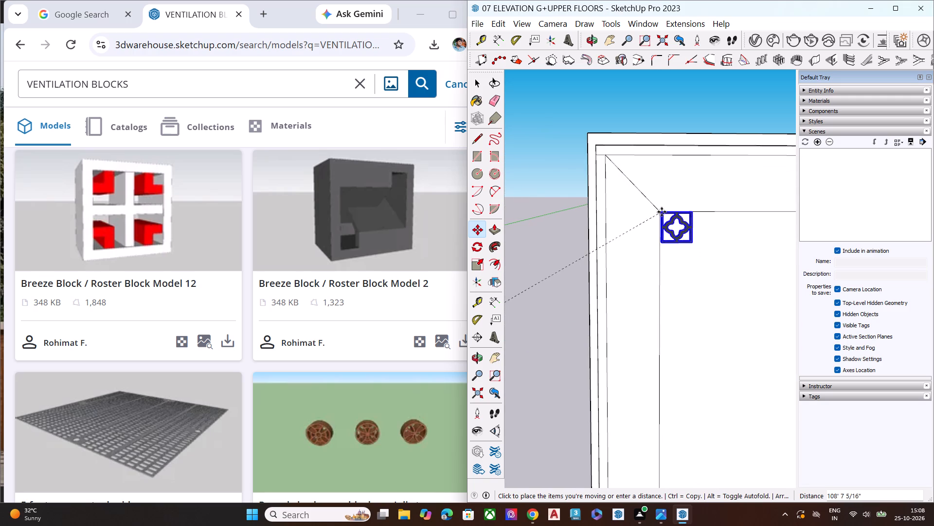
click(662, 212)
key(space)
Move the ventilation block into the panel's recess, snapping its top-left corner to the inner face's upper-left corner.
scroll(670, 234, up, 4)
scroll(650, 221, down, 4)
scroll(650, 221, up, 1)
scroll(650, 221, down, 1)
scroll(650, 221, up, 1)
middle_drag(665, 217, 773, 326)
scroll(665, 208, up, 3)
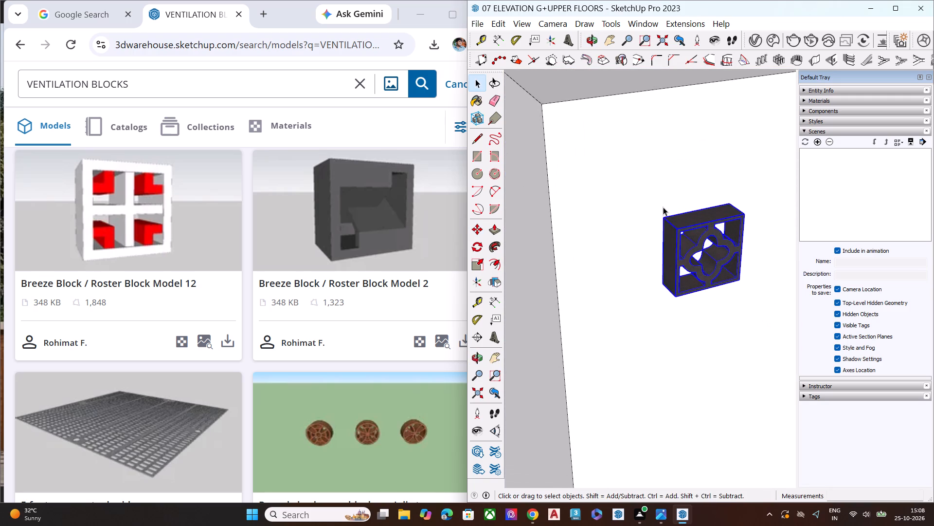
key(m)
click(662, 217)
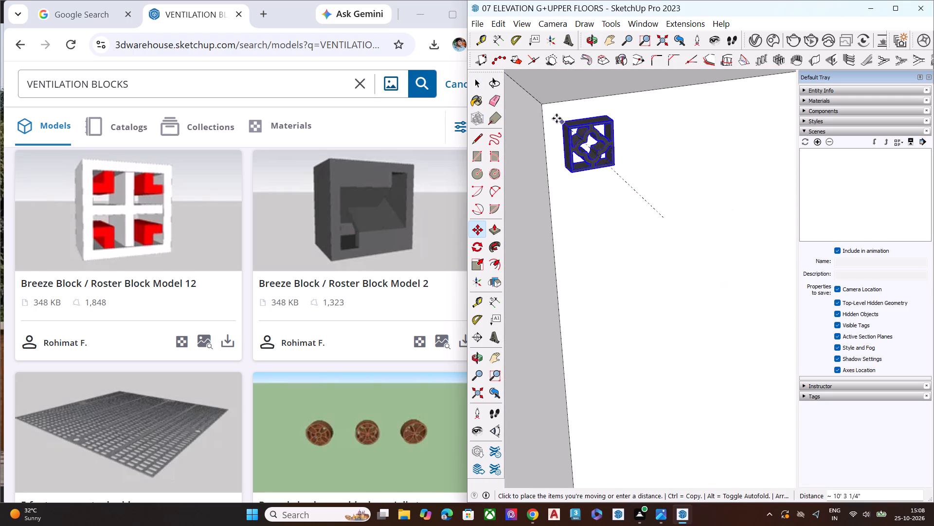
click(541, 105)
middle_drag(586, 155, 664, 184)
scroll(718, 169, down, 11)
scroll(649, 153, up, 10)
scroll(716, 183, down, 1)
scroll(716, 183, up, 2)
scroll(716, 183, down, 1)
scroll(716, 183, up, 3)
scroll(714, 186, down, 1)
scroll(712, 188, up, 4)
click(681, 189)
click(665, 180)
Scale the ventilation block up uniformly from its lower-right corner within the panel recess.
middle_drag(704, 231, 617, 179)
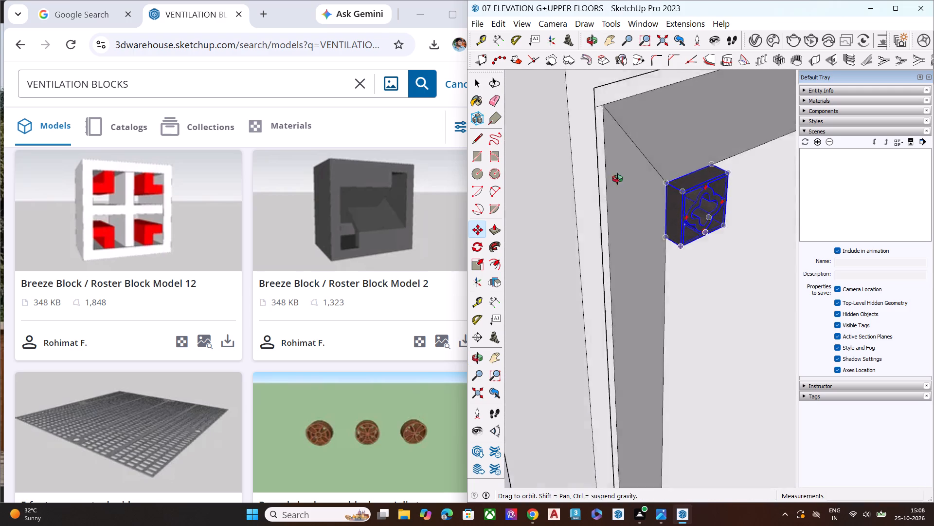
middle_drag(617, 179, 504, 54)
scroll(504, 54, up, 1)
scroll(542, 86, down, 1)
scroll(543, 89, up, 1)
scroll(544, 90, down, 15)
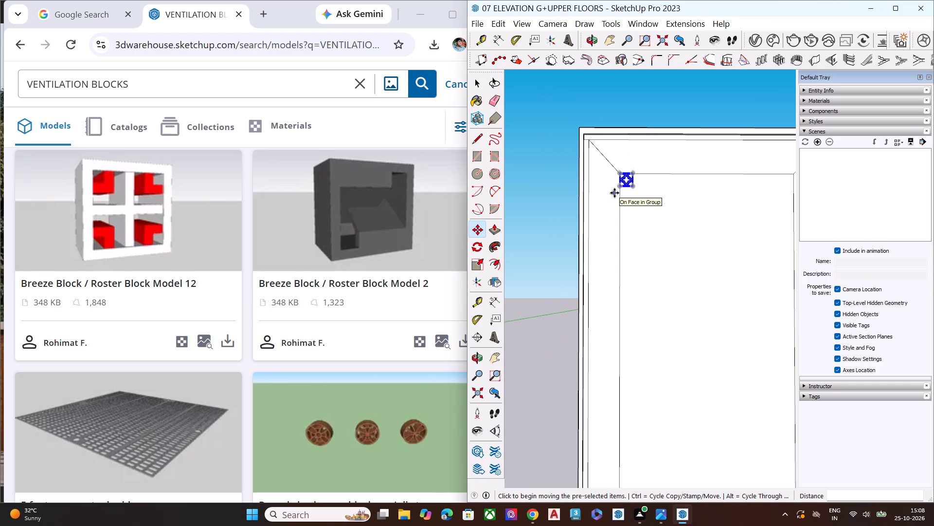
scroll(614, 193, down, 3)
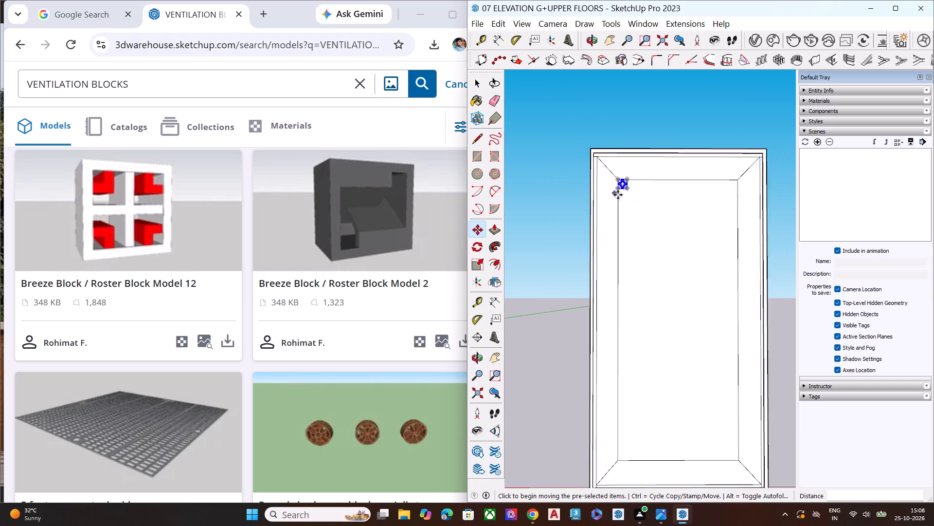
scroll(618, 195, down, 4)
scroll(648, 196, up, 10)
key(s)
scroll(558, 177, up, 8)
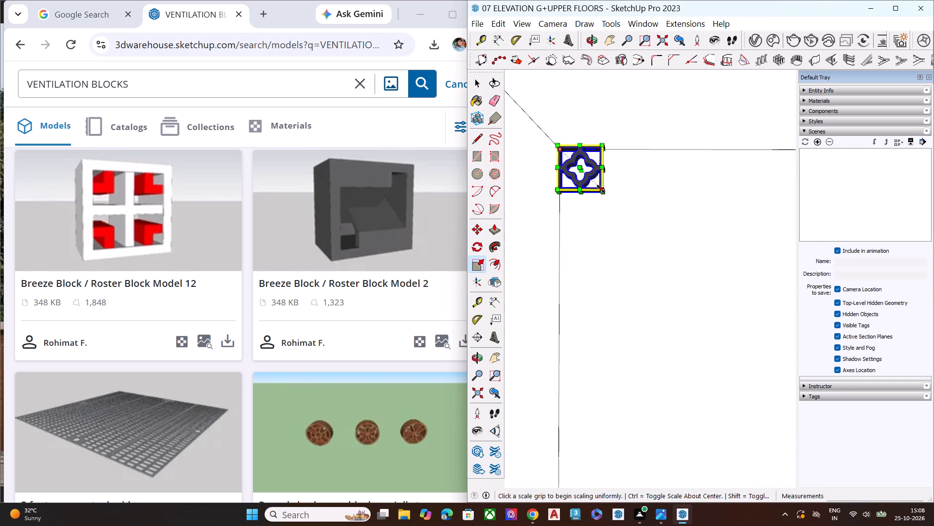
click(602, 190)
click(721, 353)
scroll(611, 205, down, 5)
scroll(604, 202, up, 2)
scroll(603, 202, down, 5)
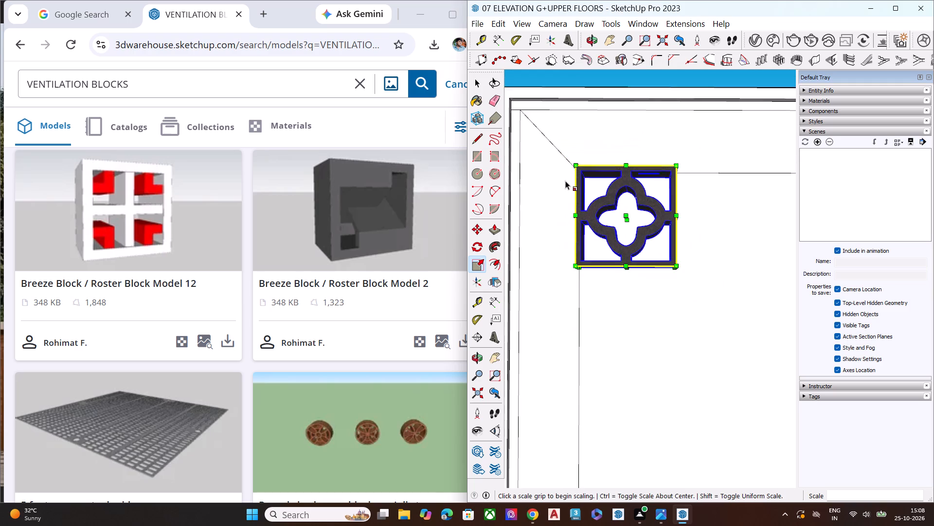
scroll(565, 181, down, 2)
scroll(565, 181, up, 2)
scroll(565, 181, down, 5)
scroll(593, 176, up, 1)
scroll(594, 176, down, 8)
scroll(621, 194, up, 1)
scroll(624, 197, down, 4)
Scale the ventilation block down uniformly from its lower-right corner by a factor of about 0.5, keeping its upper-left corner fixed.
middle_drag(635, 250, 635, 278)
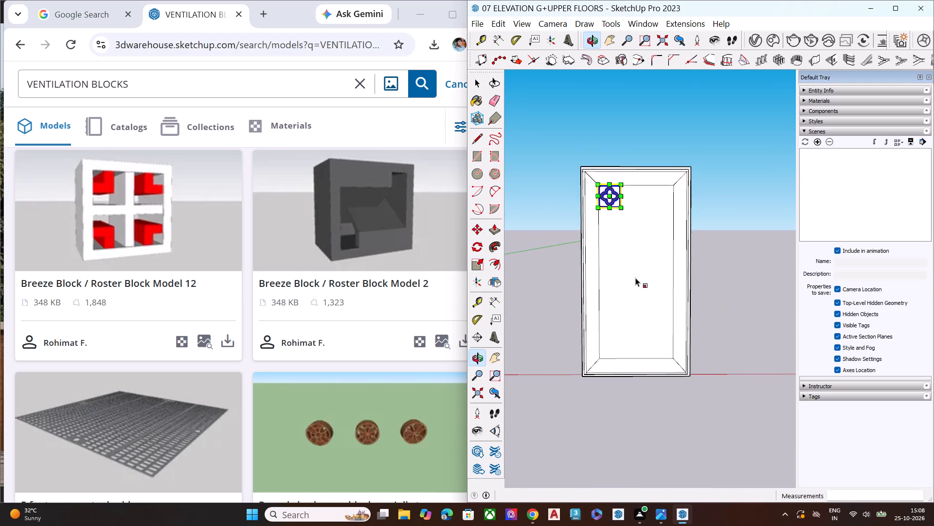
scroll(621, 209, up, 1)
scroll(621, 207, down, 1)
scroll(621, 204, up, 2)
scroll(620, 198, down, 2)
scroll(620, 197, up, 5)
click(620, 214)
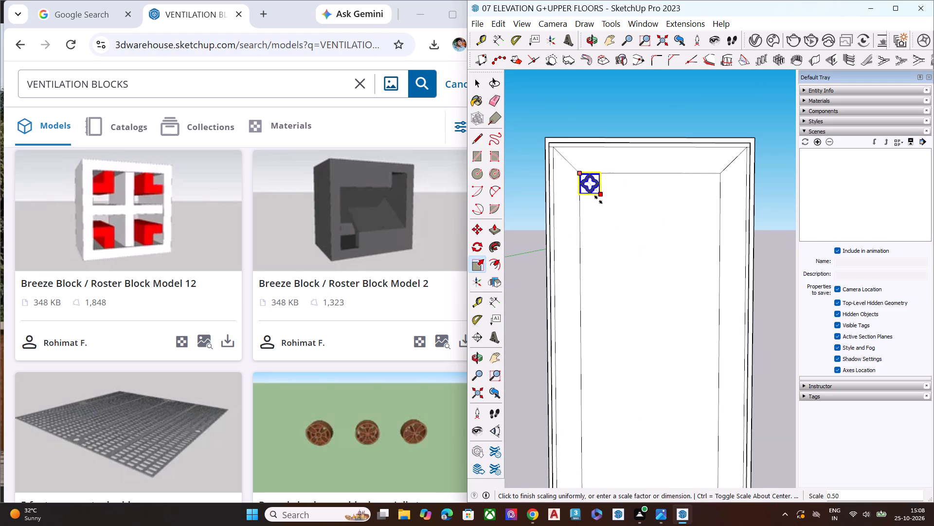
click(599, 199)
key(space)
click(649, 135)
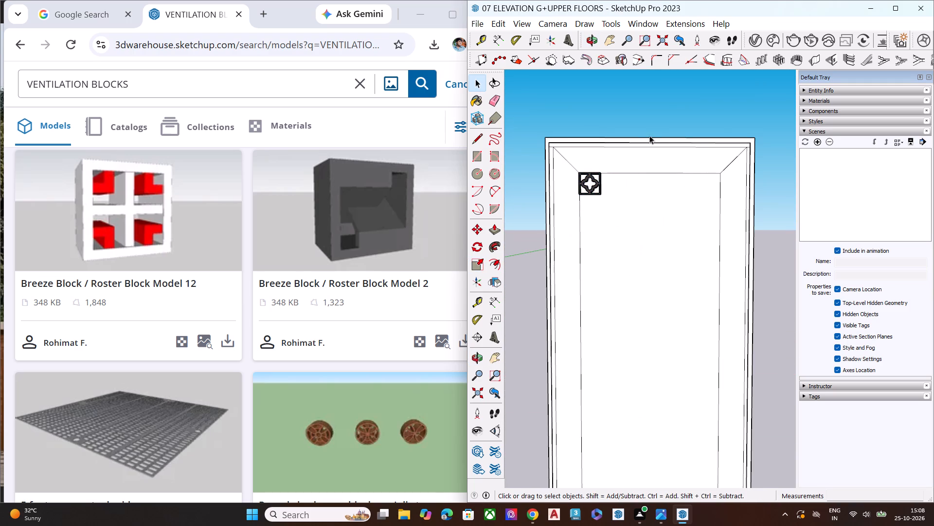
Minimize the browser and examine the terracotta jali screen's block size and grid in the reference photo.
click(426, 9)
scroll(182, 238, down, 8)
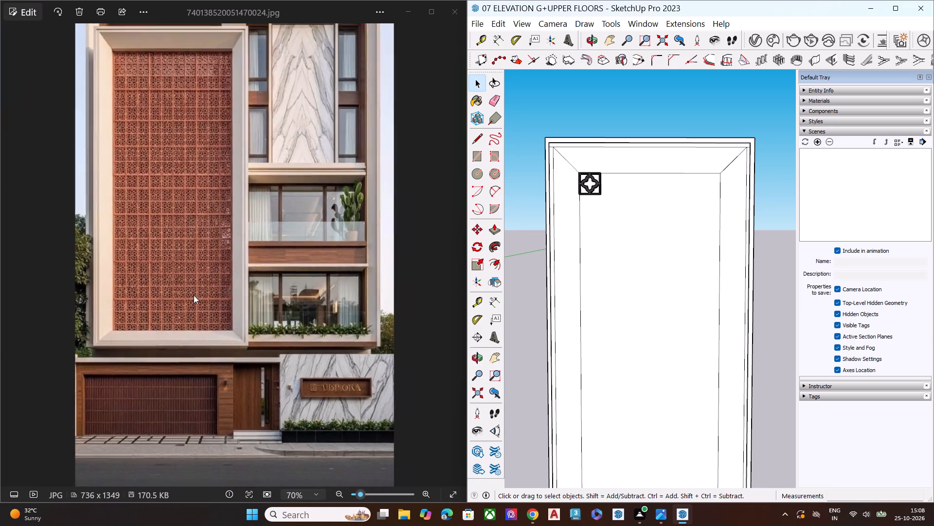
scroll(191, 168, up, 9)
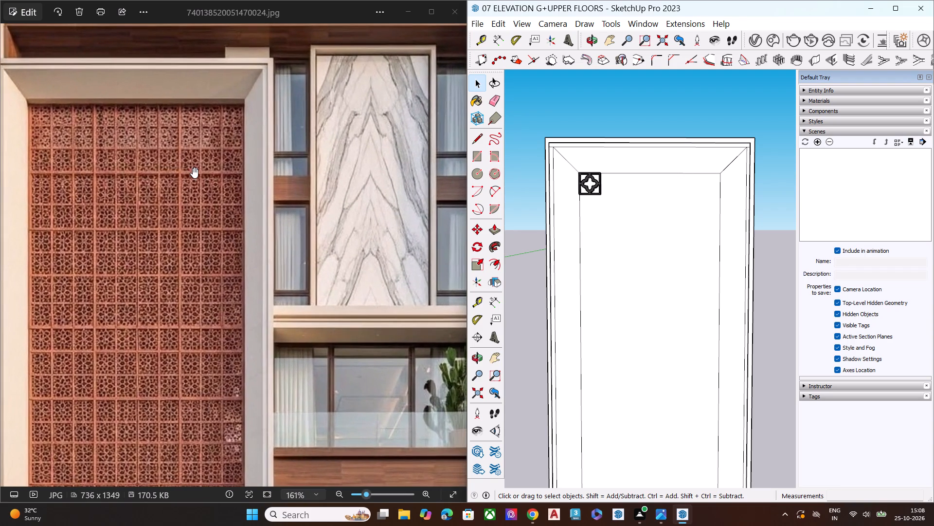
scroll(587, 184, down, 4)
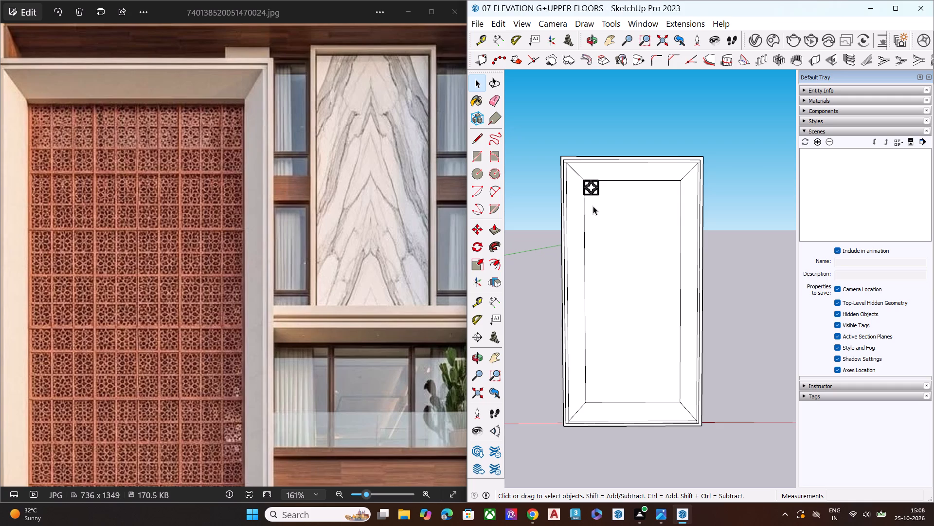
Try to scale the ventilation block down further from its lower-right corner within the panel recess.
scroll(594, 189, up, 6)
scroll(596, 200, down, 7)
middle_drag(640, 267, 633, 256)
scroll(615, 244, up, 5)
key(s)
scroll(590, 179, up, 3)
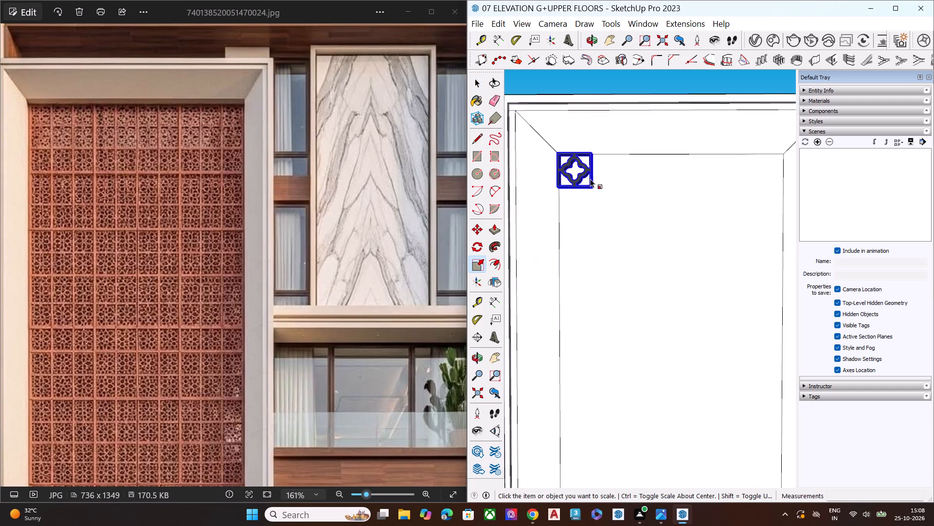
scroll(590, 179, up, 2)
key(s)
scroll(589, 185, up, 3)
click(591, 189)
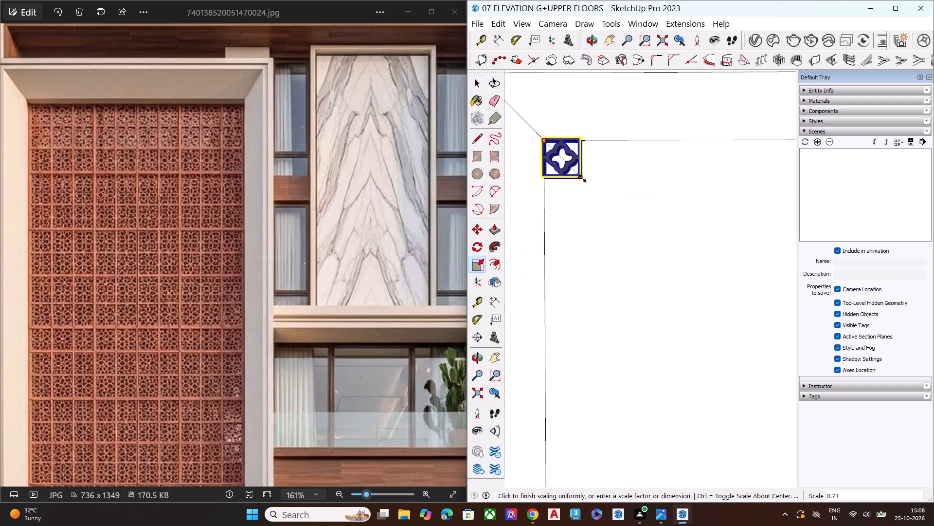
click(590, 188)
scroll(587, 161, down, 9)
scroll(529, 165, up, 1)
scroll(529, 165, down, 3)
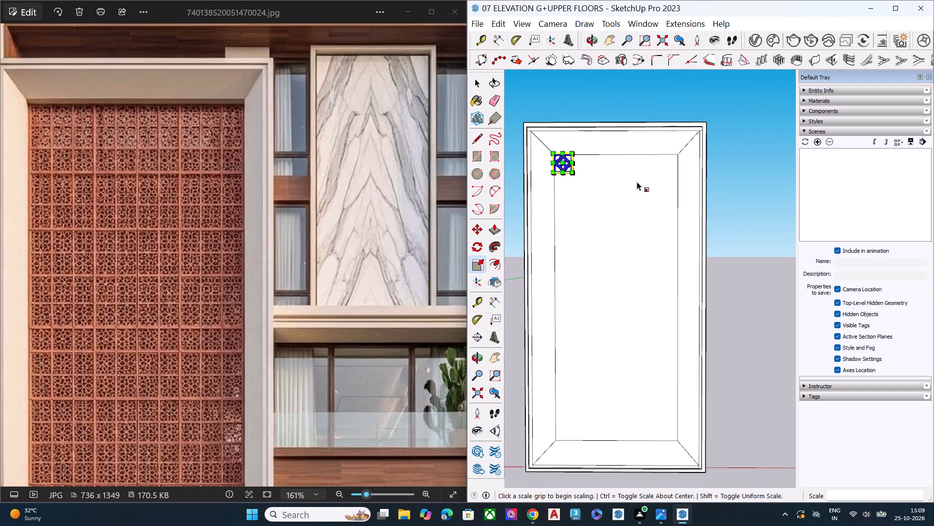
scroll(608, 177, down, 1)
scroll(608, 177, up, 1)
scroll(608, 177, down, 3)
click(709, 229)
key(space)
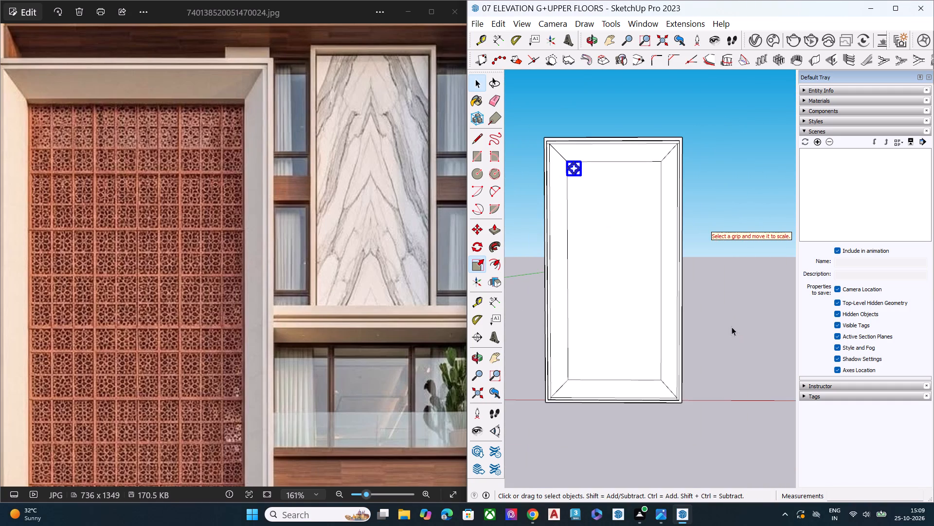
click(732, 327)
Scale the ventilation block down uniformly by a factor of about 0.75 from its lower-right corner.
scroll(570, 158, up, 4)
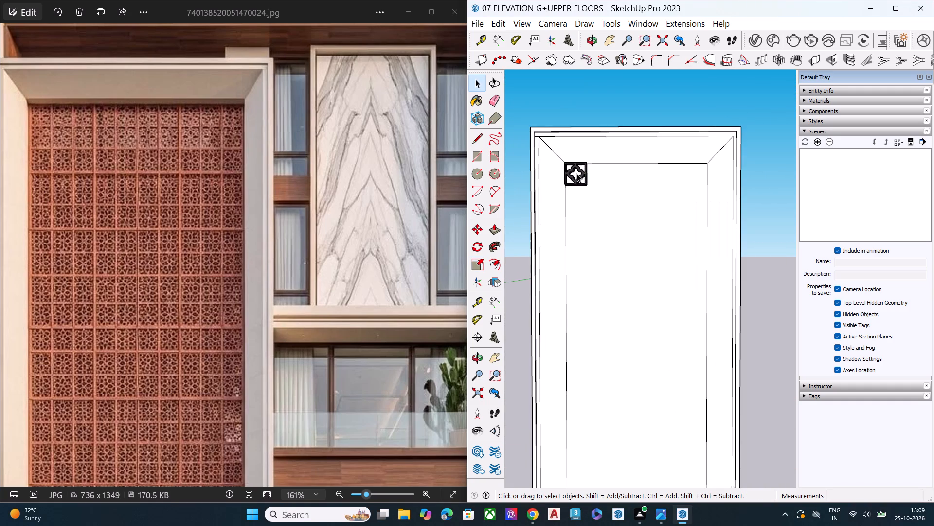
click(577, 174)
scroll(581, 181, up, 4)
click(582, 176)
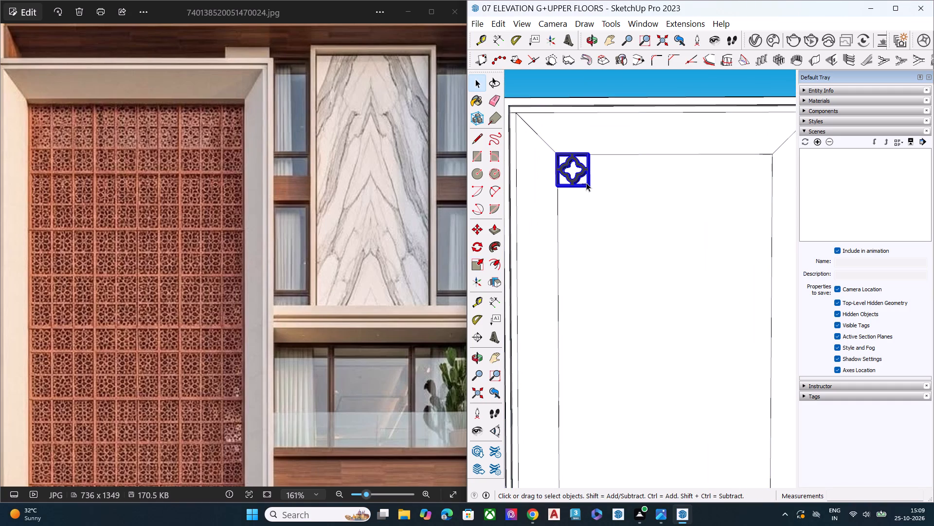
key(s)
click(589, 185)
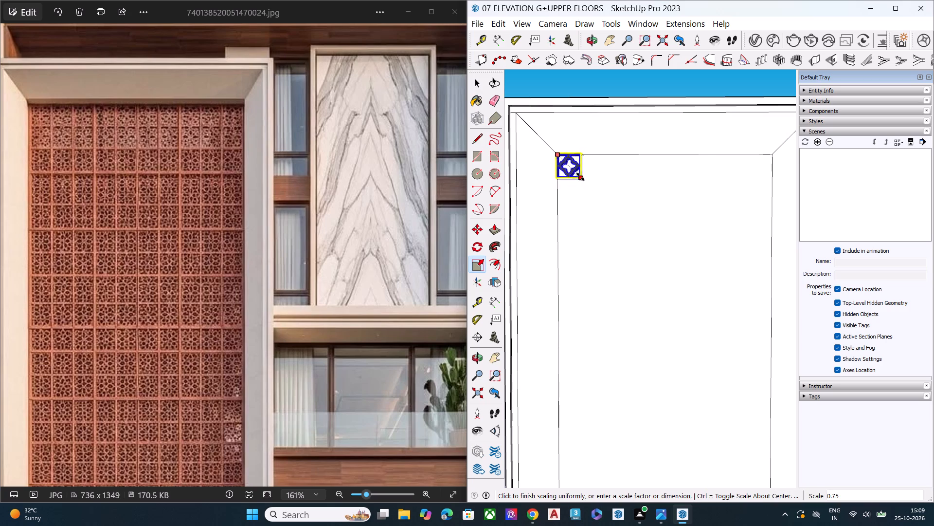
click(579, 177)
key(space)
scroll(587, 185, down, 3)
scroll(588, 185, up, 3)
scroll(588, 186, down, 3)
click(653, 96)
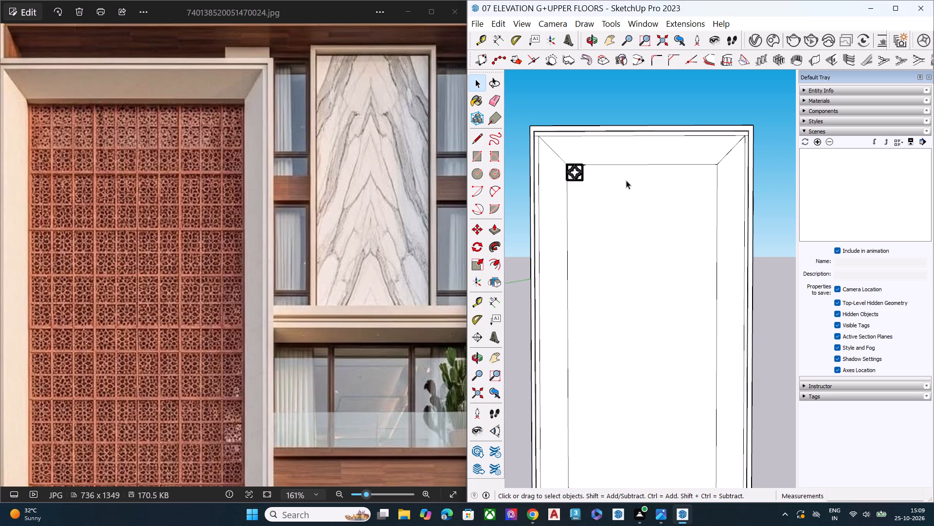
Move the ventilation block out of the panel recess to a free spot above the frame.
scroll(622, 177, down, 8)
middle_drag(606, 220, 620, 243)
scroll(617, 193, up, 2)
scroll(604, 162, down, 1)
scroll(603, 162, up, 5)
key(space)
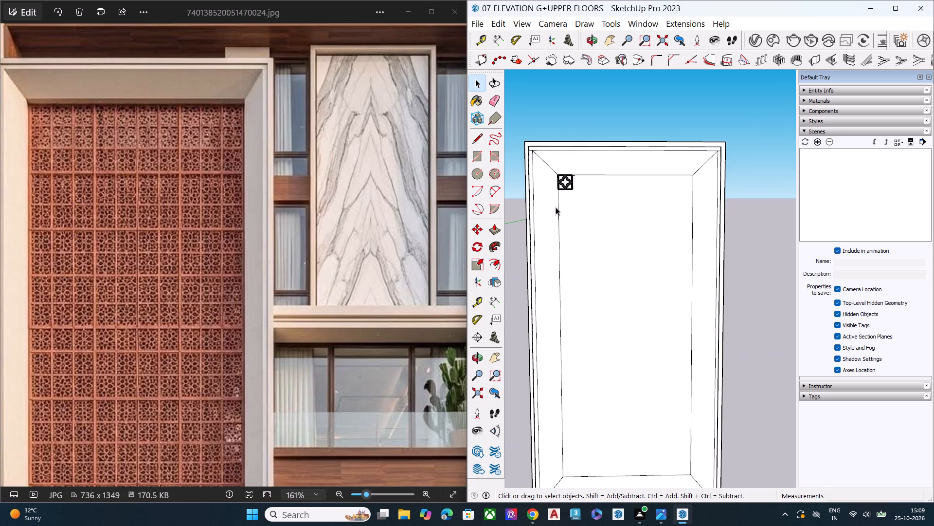
scroll(568, 188, up, 2)
scroll(568, 188, down, 1)
scroll(568, 188, up, 5)
click(568, 188)
key(m)
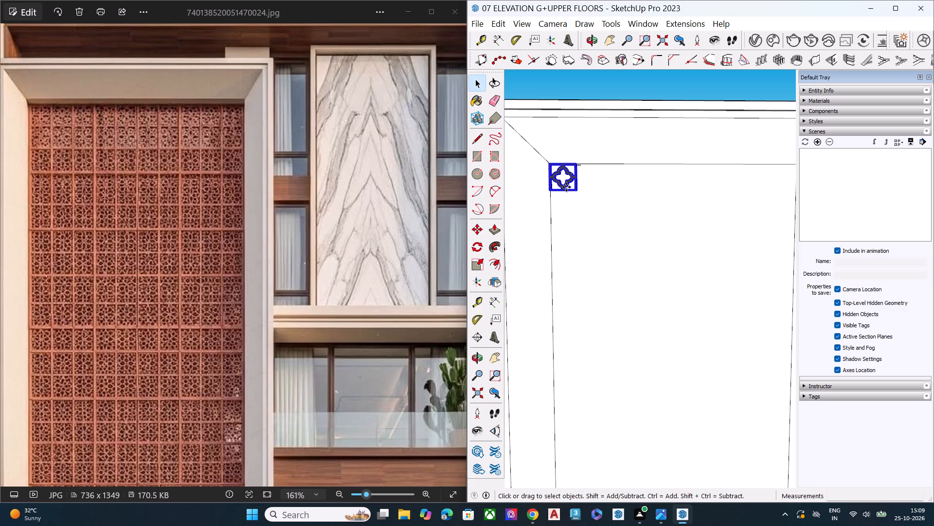
click(566, 187)
scroll(601, 144, down, 7)
click(629, 112)
key(space)
Delete the stray geometry fragment left beside the upper-left corner of the panel's inner face.
scroll(573, 163, up, 2)
scroll(568, 164, down, 1)
scroll(568, 164, up, 16)
scroll(598, 183, up, 9)
click(602, 179)
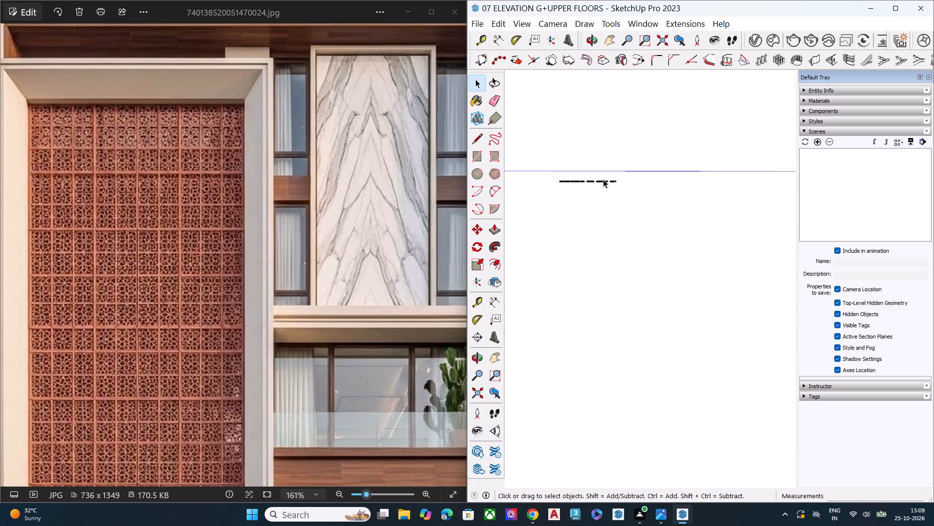
scroll(605, 186, up, 3)
scroll(599, 188, down, 2)
scroll(592, 191, up, 5)
middle_drag(606, 187, 483, 308)
scroll(593, 176, up, 4)
scroll(594, 169, down, 1)
scroll(594, 169, up, 3)
click(591, 162)
key(Delete)
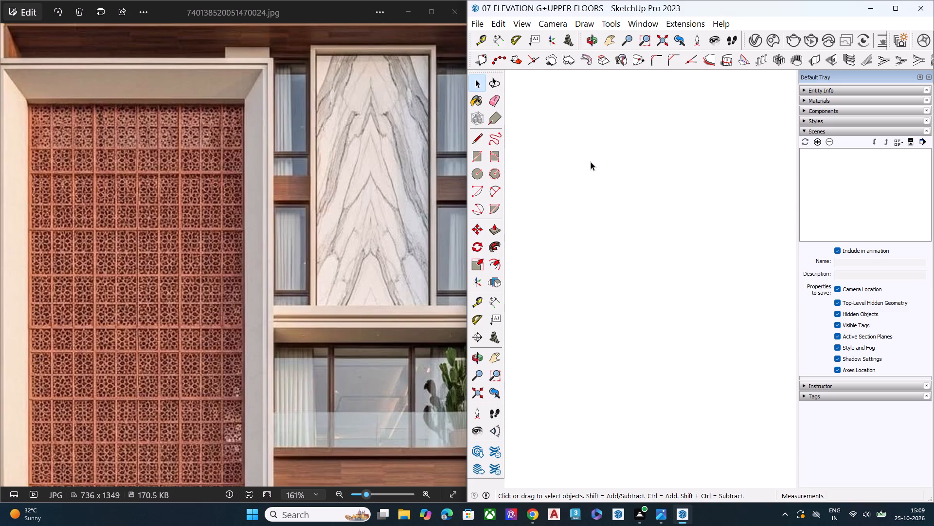
Draw a horizontal line across the full width of the panel's inner face, about one fifth of its height below the top edge.
scroll(634, 205, down, 9)
scroll(579, 216, up, 2)
scroll(588, 220, down, 11)
scroll(577, 218, up, 2)
scroll(577, 218, down, 1)
scroll(576, 218, up, 1)
scroll(576, 218, down, 3)
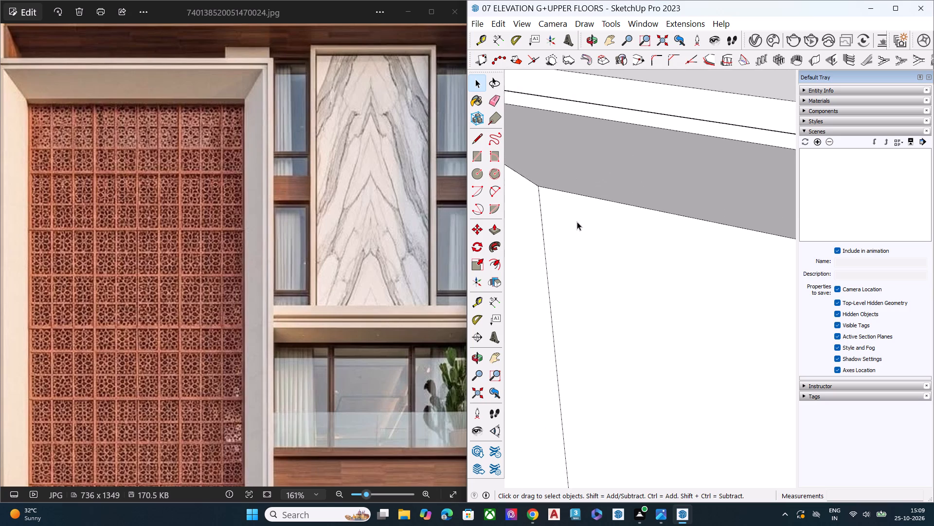
scroll(577, 222, down, 4)
scroll(573, 227, up, 1)
scroll(568, 231, down, 10)
scroll(577, 228, up, 1)
scroll(577, 228, down, 8)
middle_drag(605, 262, 705, 177)
scroll(705, 177, up, 8)
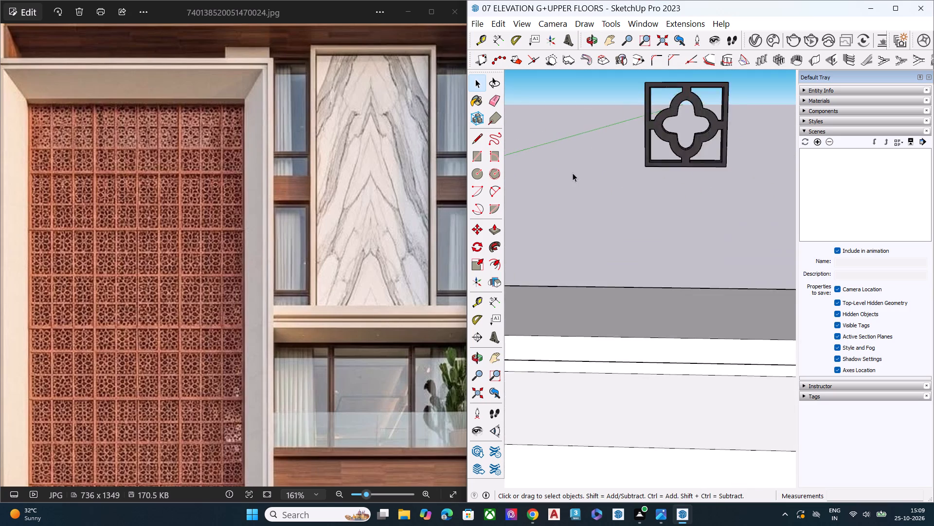
scroll(592, 176, down, 1)
scroll(592, 176, up, 2)
scroll(594, 177, down, 9)
middle_drag(613, 264, 626, 207)
scroll(570, 211, down, 6)
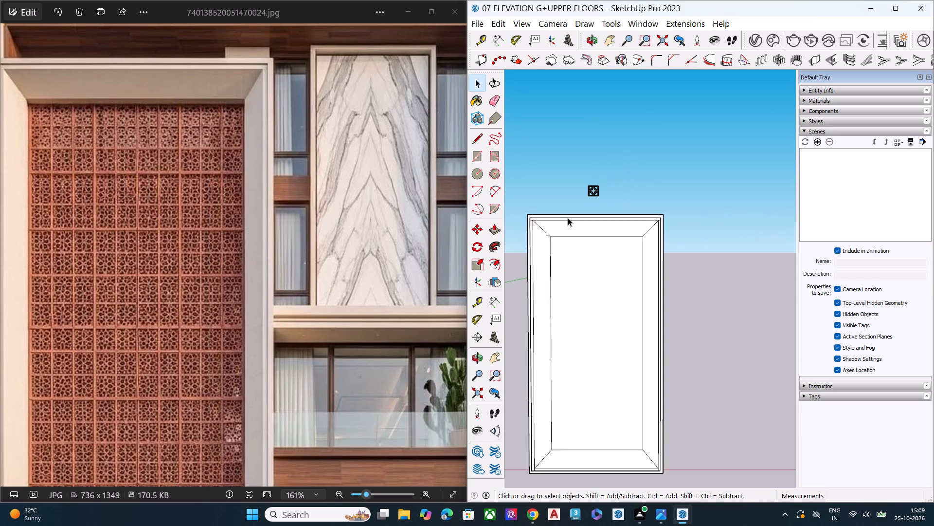
scroll(568, 218, down, 1)
scroll(560, 319, up, 3)
key(l)
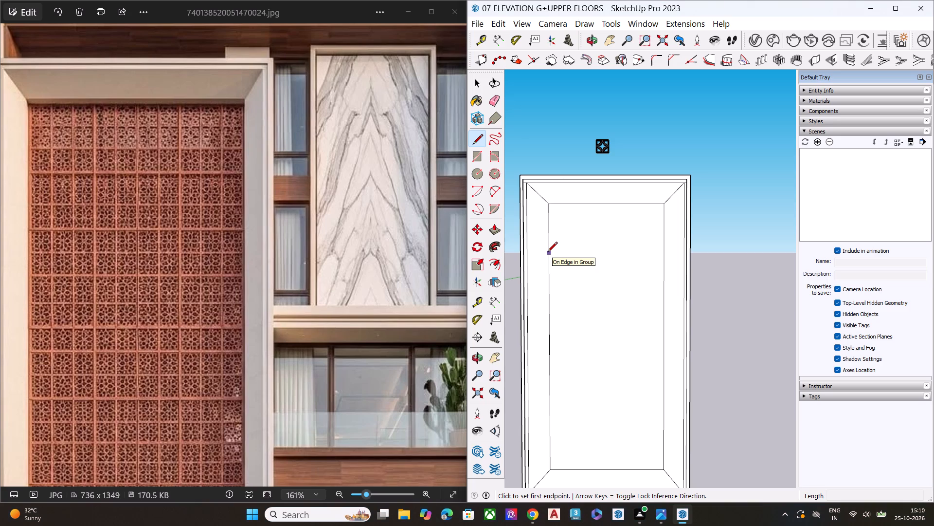
click(549, 255)
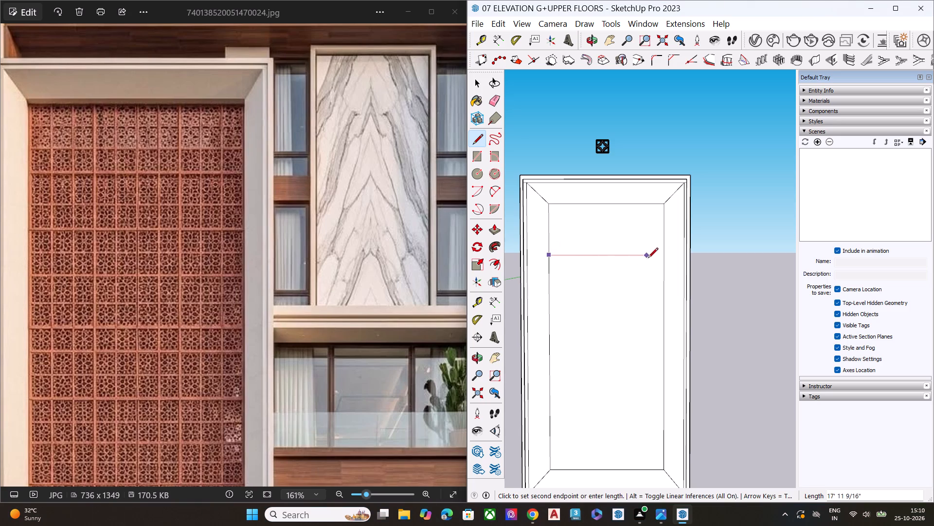
click(661, 257)
scroll(562, 265, down, 4)
key(space)
Inspect the framed panel and the new dividing line from oblique angles.
middle_drag(601, 302, 601, 303)
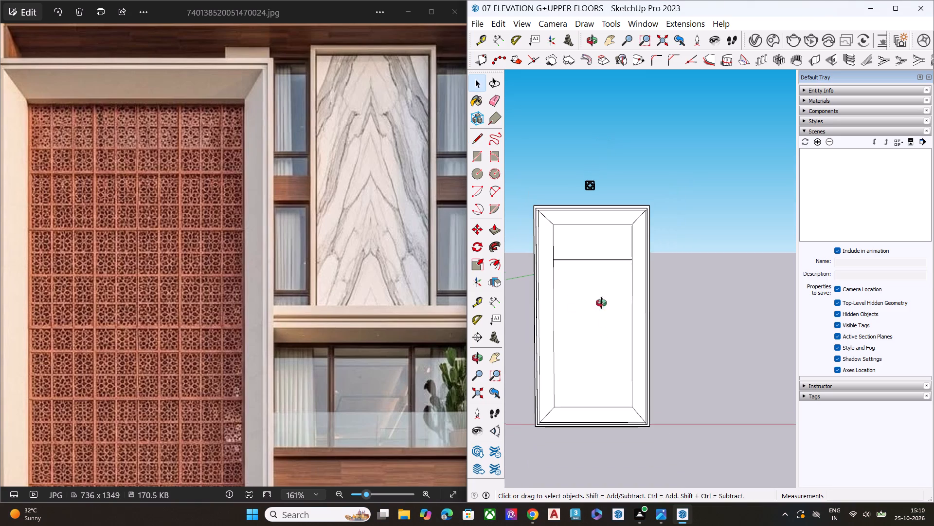
middle_drag(601, 303, 837, 507)
scroll(681, 344, up, 2)
scroll(658, 335, down, 2)
scroll(654, 333, up, 6)
middle_drag(541, 291, 591, 282)
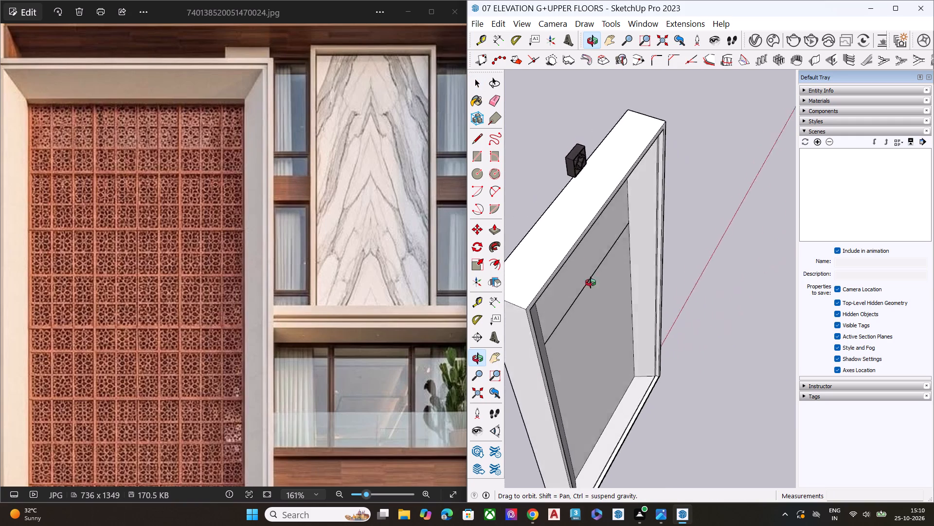
middle_drag(591, 282, 449, 175)
scroll(558, 244, up, 1)
scroll(570, 217, down, 8)
middle_drag(609, 327, 477, 270)
Draw a full-width horizontal line near the bottom of the panel's inner face, about one eighth of its height above the bottom edge.
key(l)
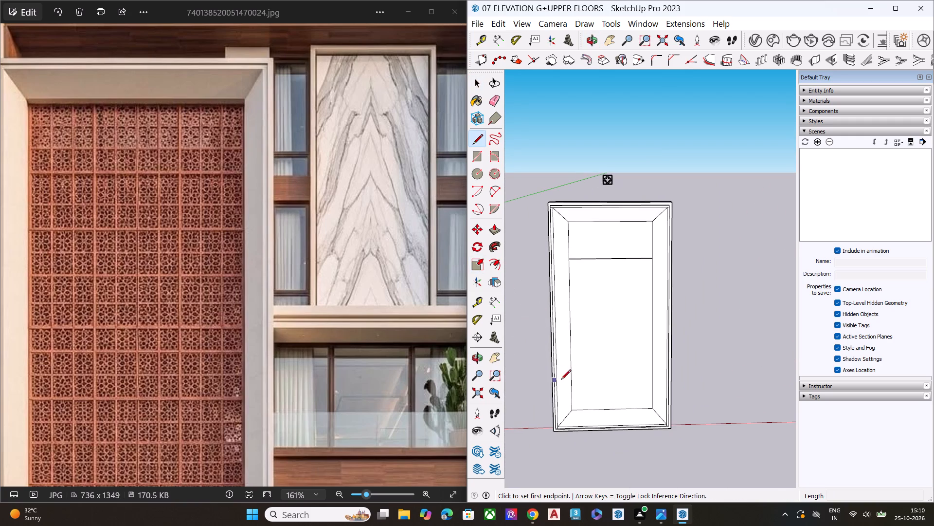
middle_drag(601, 349, 588, 290)
scroll(132, 327, down, 8)
scroll(460, 395, down, 1)
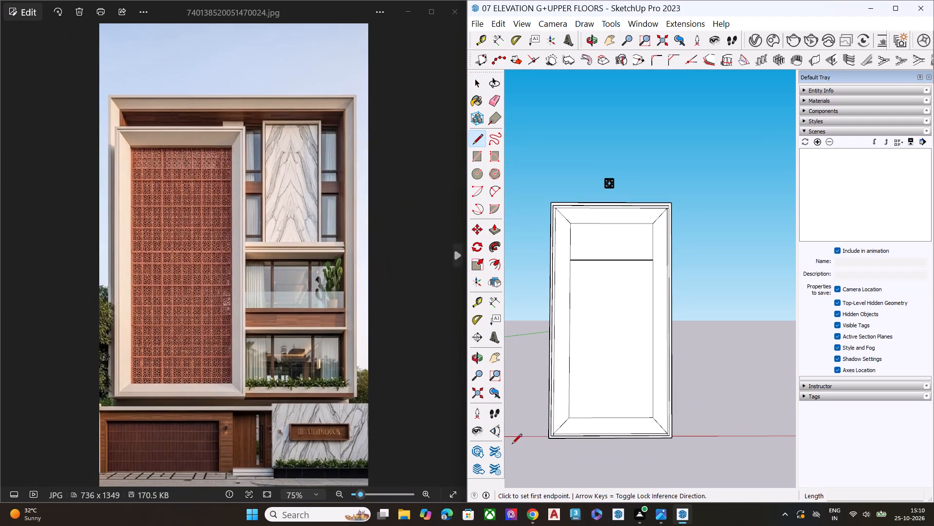
scroll(571, 421, up, 1)
scroll(575, 418, down, 1)
scroll(575, 418, up, 5)
click(567, 376)
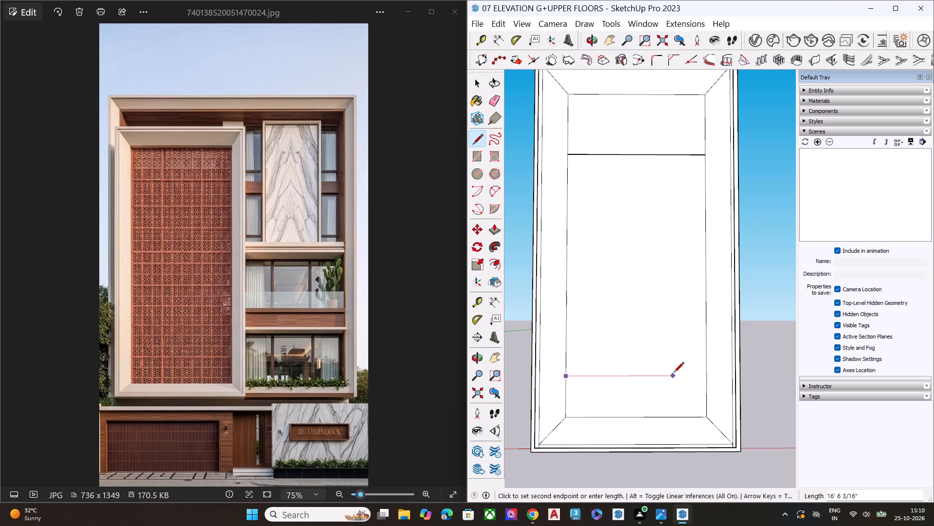
click(705, 376)
key(space)
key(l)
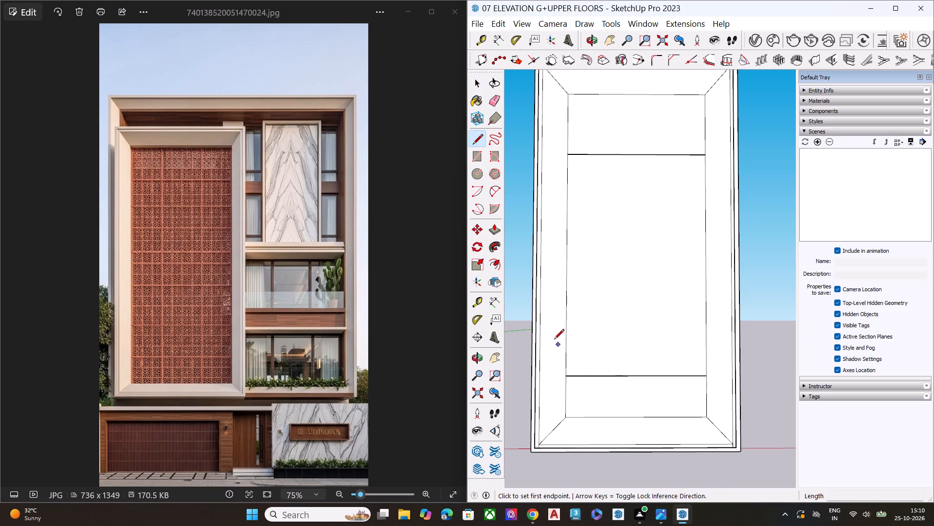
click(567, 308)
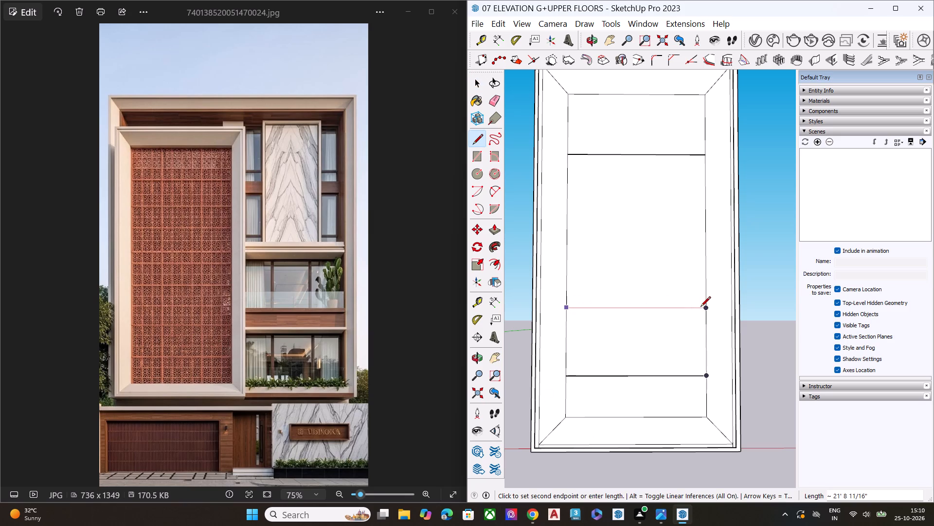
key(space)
Draw two horizontal lines about 21' 9" long across the panel's inner face, about 30% and 45% of its height above the bottom edge.
key(l)
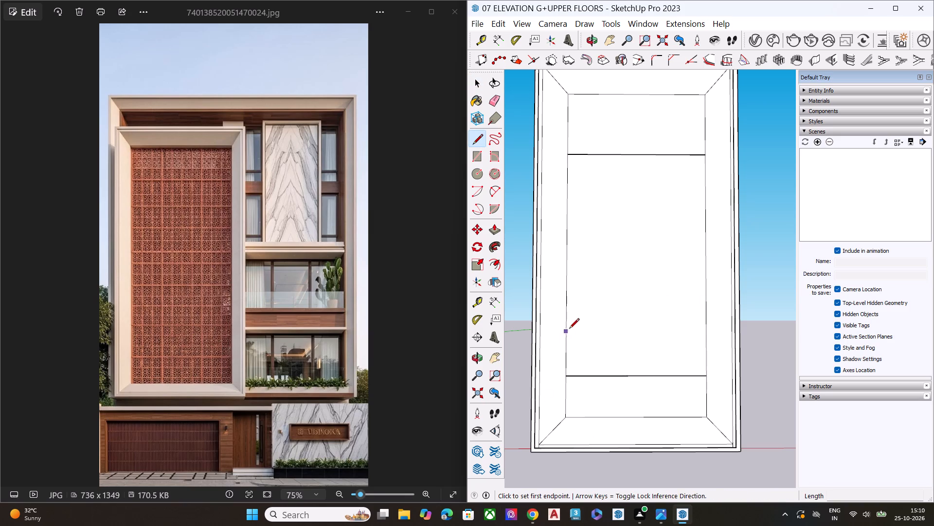
click(567, 321)
click(703, 322)
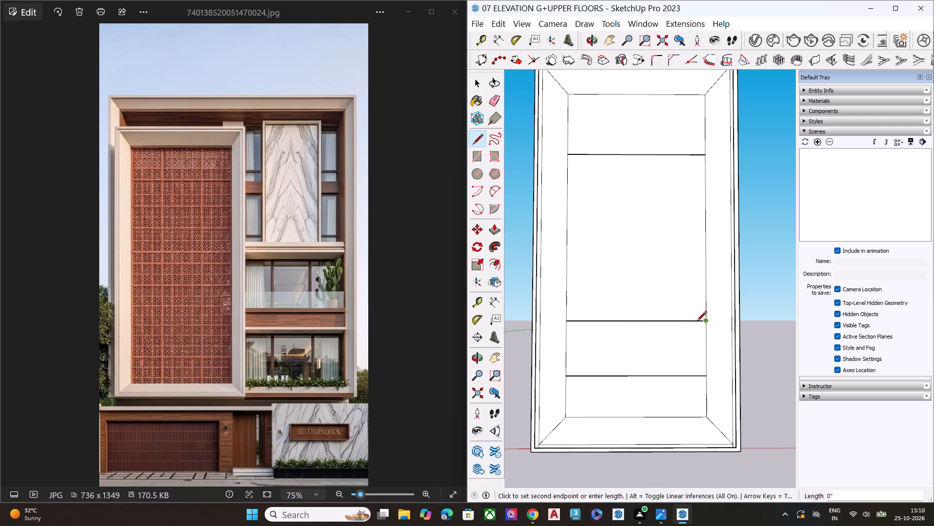
key(space)
key(l)
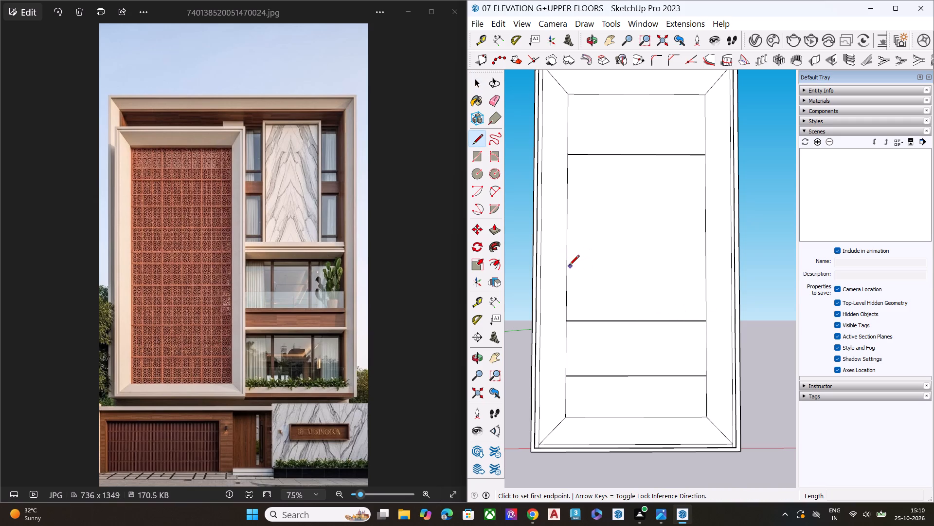
click(568, 272)
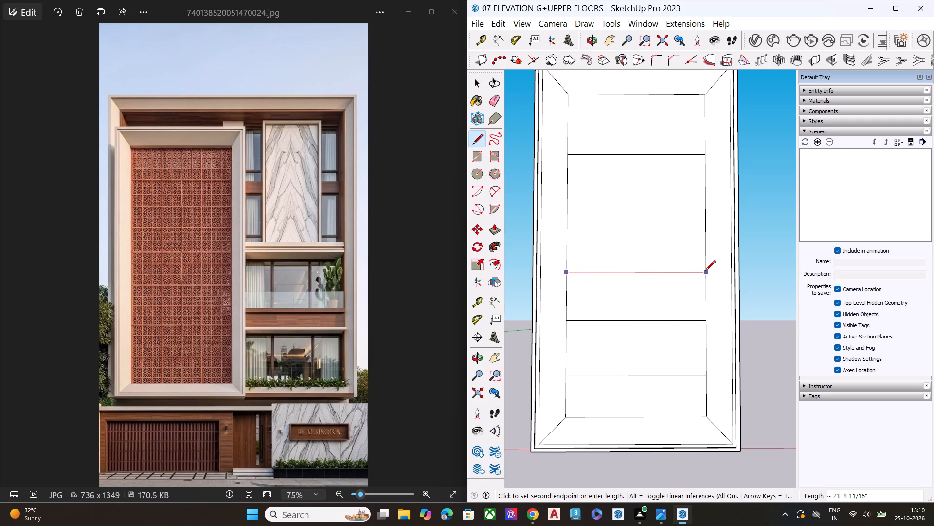
click(705, 271)
key(space)
scroll(600, 280, down, 8)
scroll(612, 241, up, 5)
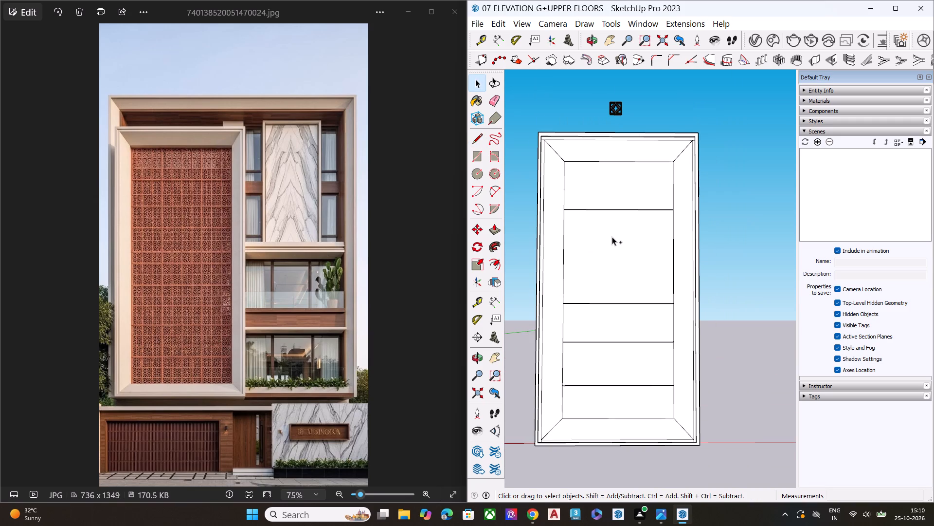
Undo the three lower horizontal lines on the panel's inner face, keeping the one about a fifth of its height below the top.
key(ctrl+z)
key(ctrl+z)
key(ctrl+z)
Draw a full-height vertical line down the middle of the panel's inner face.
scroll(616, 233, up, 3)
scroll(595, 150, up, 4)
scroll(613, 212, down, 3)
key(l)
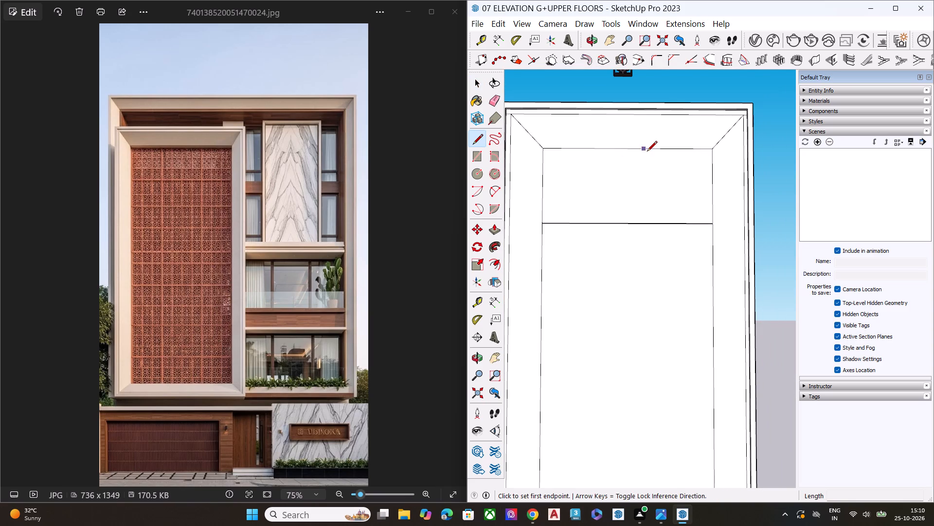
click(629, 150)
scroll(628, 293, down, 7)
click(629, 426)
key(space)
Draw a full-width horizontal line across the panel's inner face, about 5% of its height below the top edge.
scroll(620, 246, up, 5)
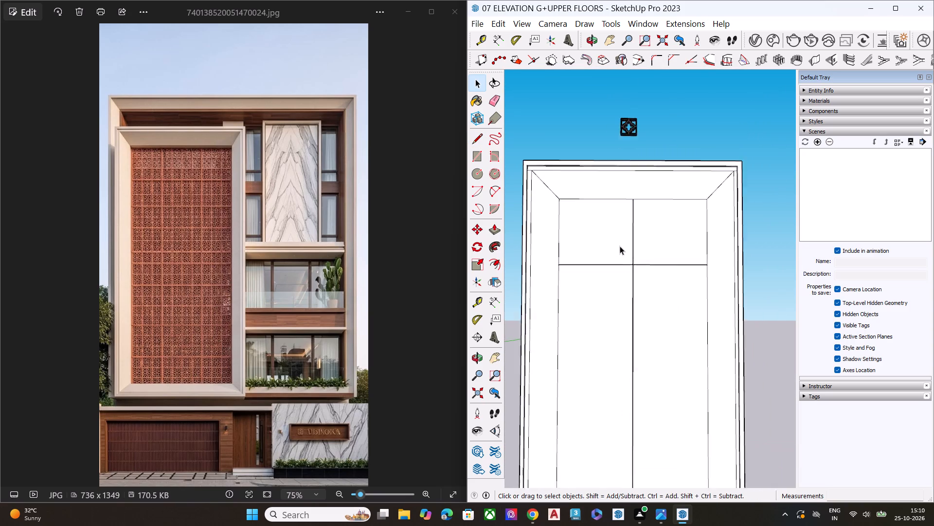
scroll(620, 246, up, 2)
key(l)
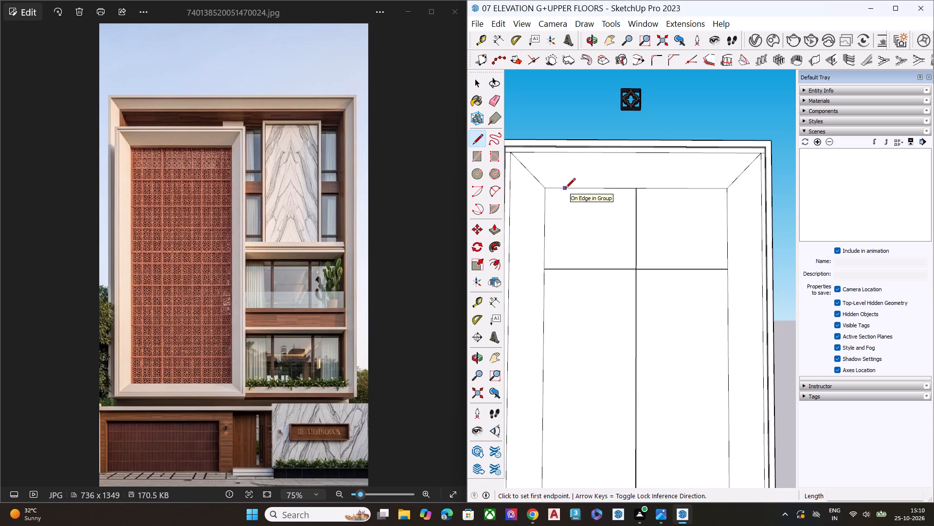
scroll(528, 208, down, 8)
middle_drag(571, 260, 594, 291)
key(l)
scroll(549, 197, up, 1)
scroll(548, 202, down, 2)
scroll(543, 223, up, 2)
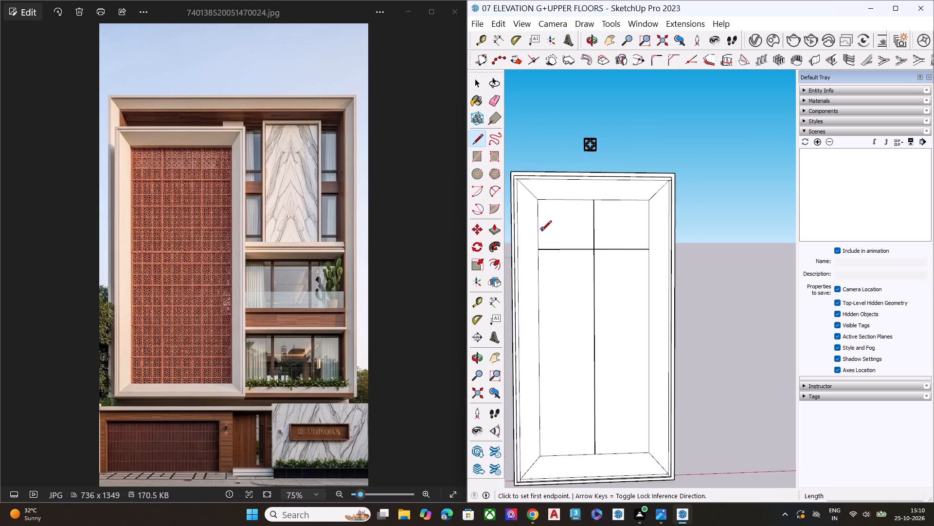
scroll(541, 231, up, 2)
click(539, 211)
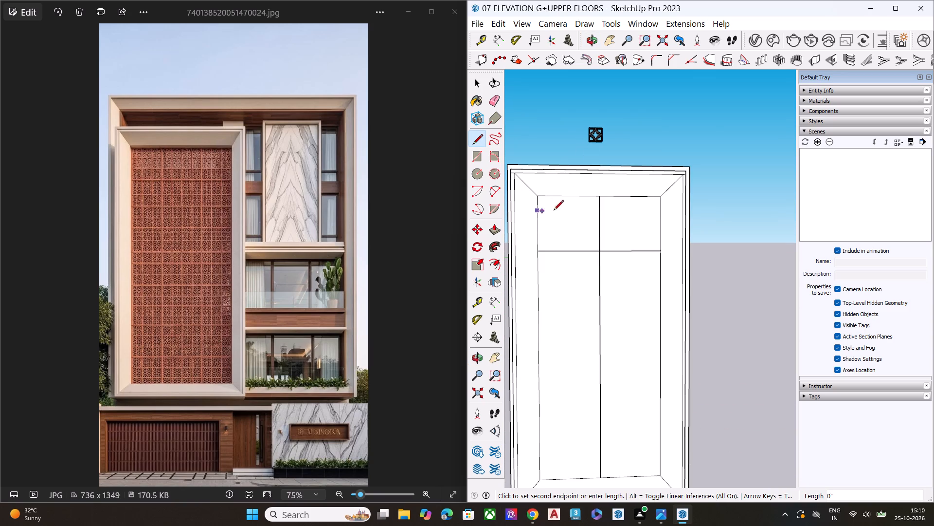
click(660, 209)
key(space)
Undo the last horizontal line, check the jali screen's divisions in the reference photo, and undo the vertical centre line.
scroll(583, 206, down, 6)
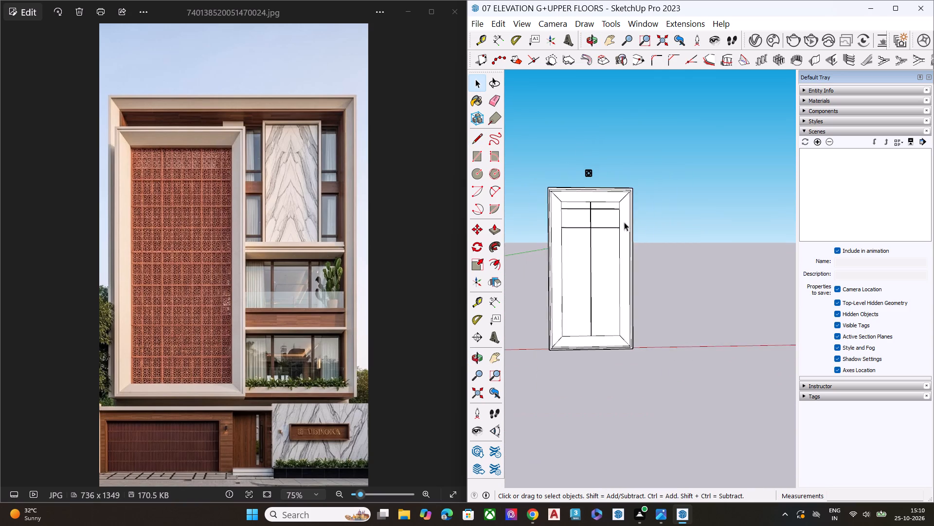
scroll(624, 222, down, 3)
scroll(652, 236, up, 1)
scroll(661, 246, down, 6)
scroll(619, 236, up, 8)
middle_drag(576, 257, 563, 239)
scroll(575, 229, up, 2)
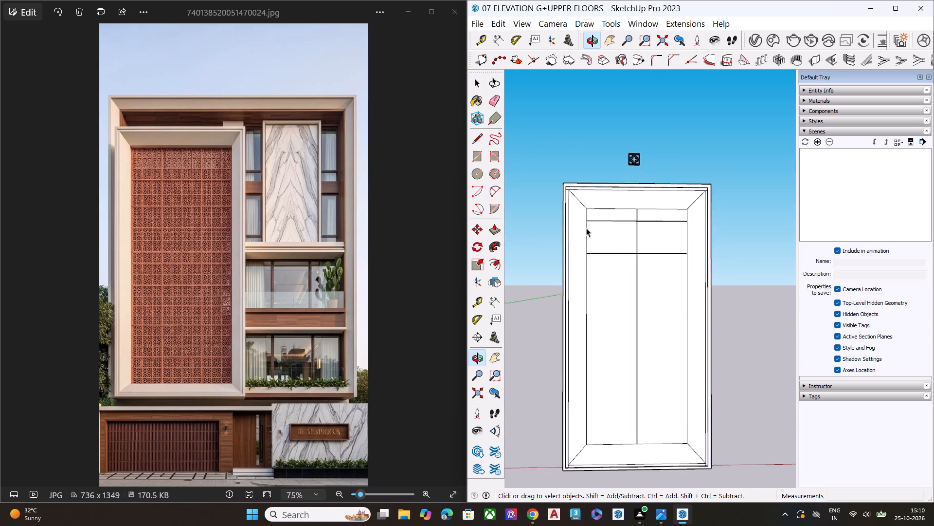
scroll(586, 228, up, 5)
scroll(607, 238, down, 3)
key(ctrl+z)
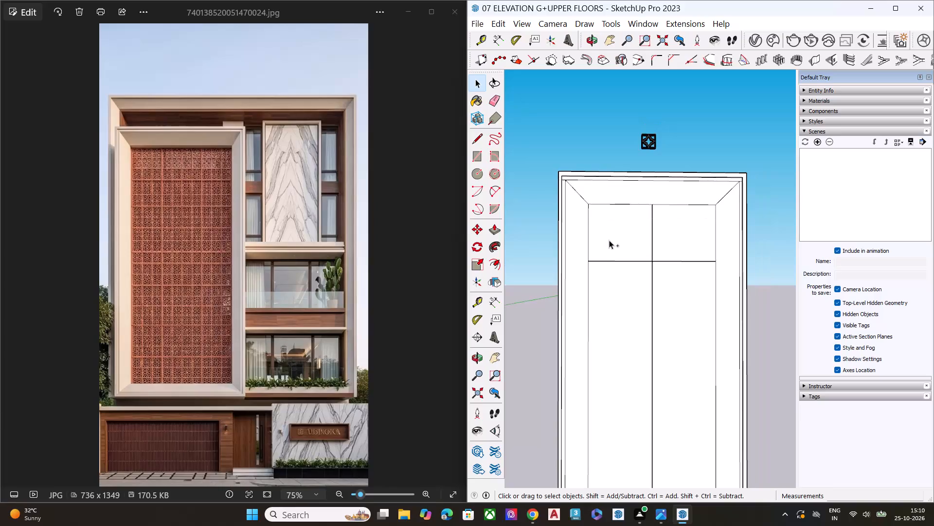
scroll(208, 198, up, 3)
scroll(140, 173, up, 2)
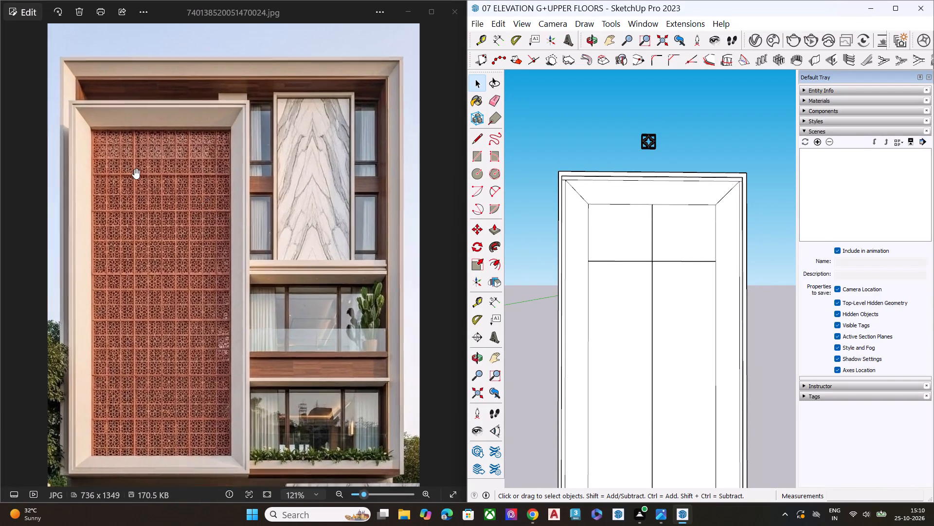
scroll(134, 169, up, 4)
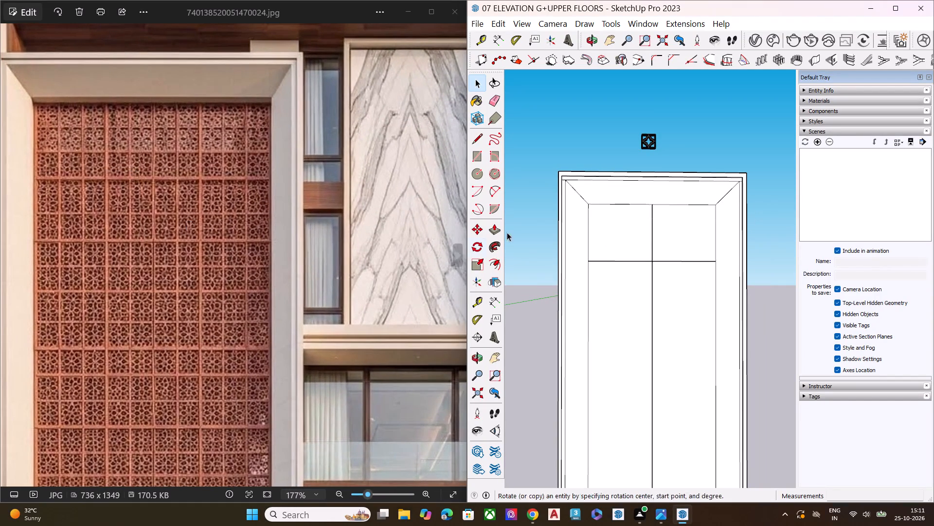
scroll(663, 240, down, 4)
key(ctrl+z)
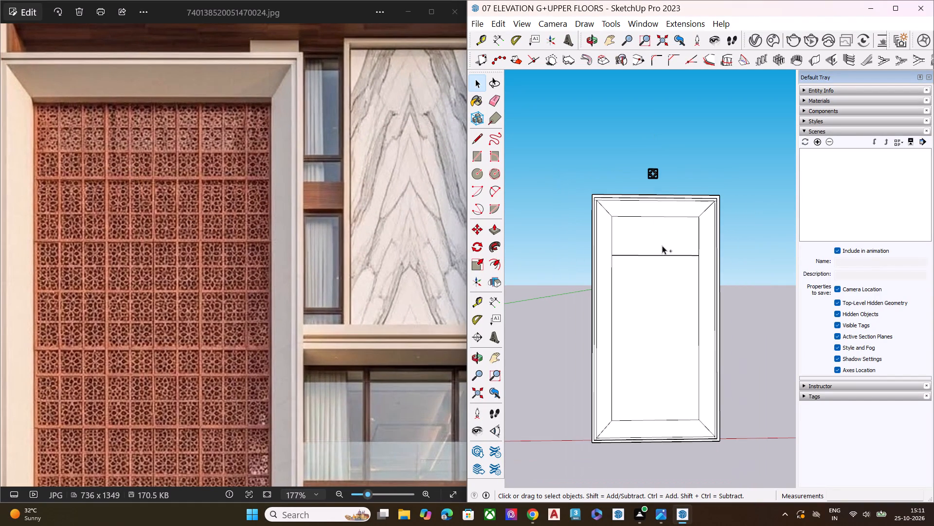
Draw two full-height vertical lines about 50' 7" long on the panel's inner face, about 30% and 66% across from its left edge.
key(space)
key(l)
middle_drag(629, 239, 631, 220)
scroll(636, 220, up, 3)
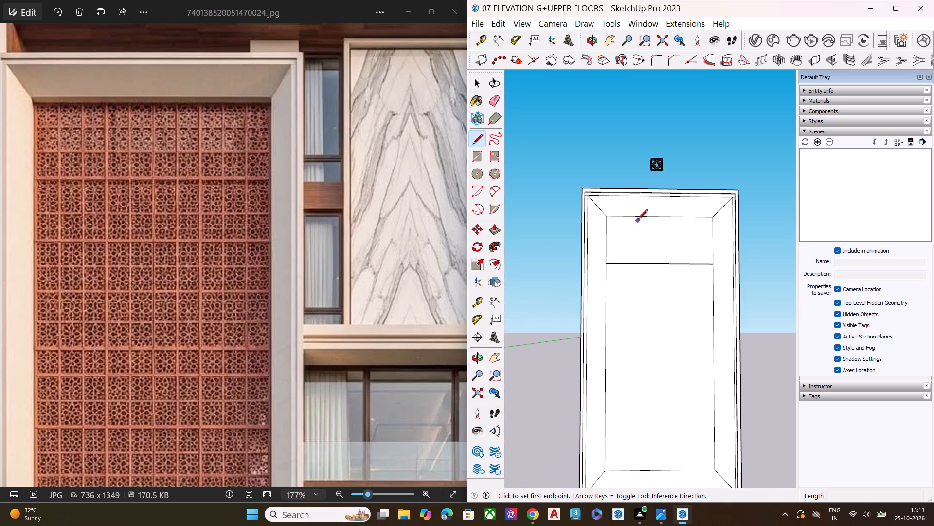
click(639, 217)
scroll(633, 343, down, 2)
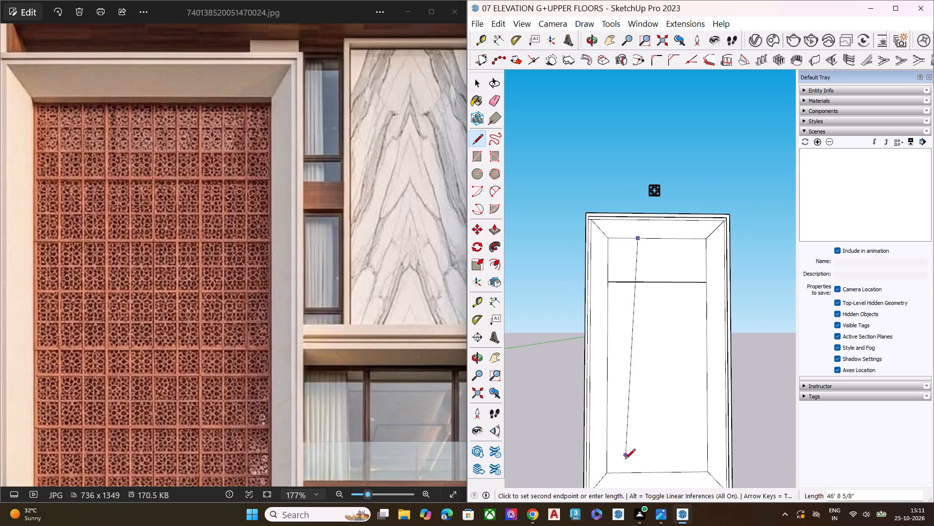
click(638, 473)
key(space)
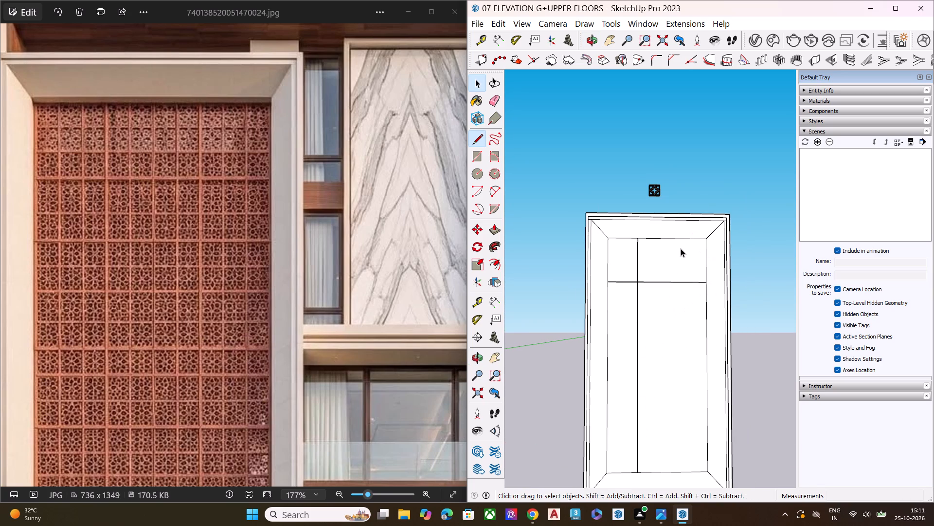
text(L)
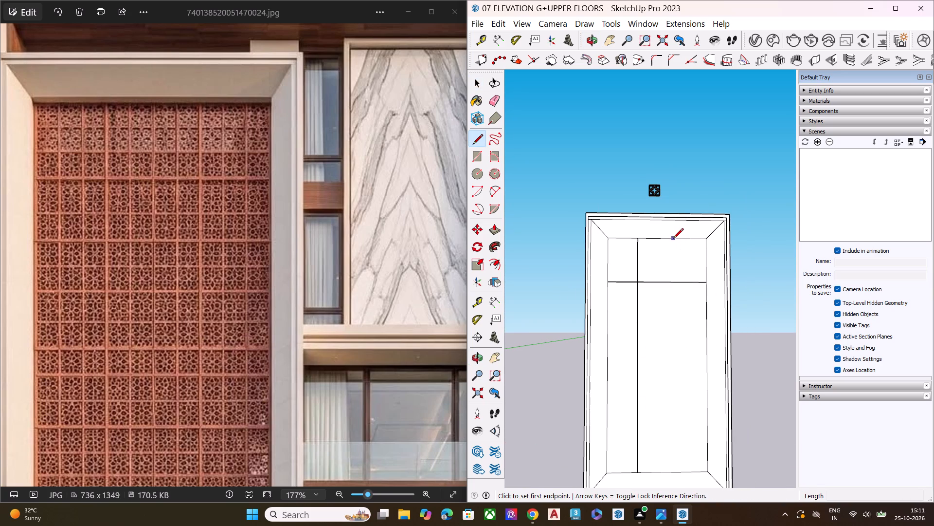
click(673, 239)
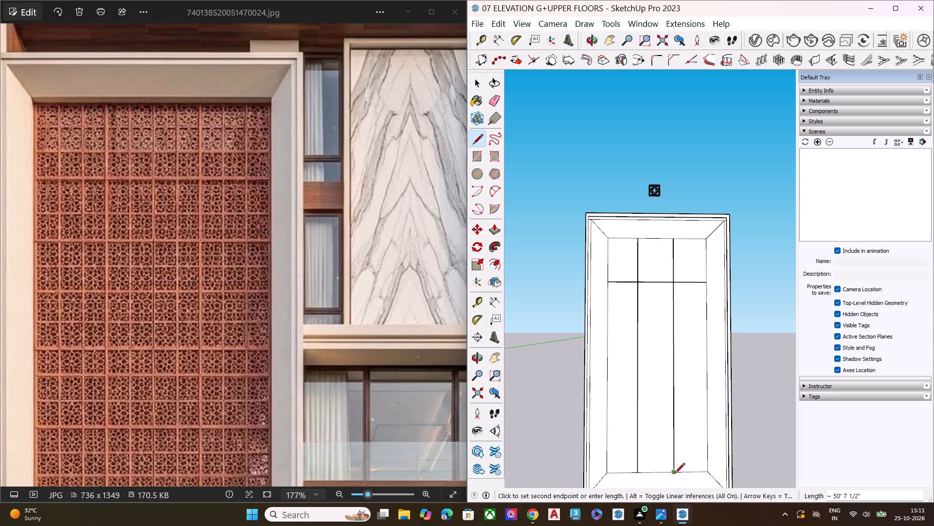
click(675, 474)
key(space)
Explode the panel frame group so its geometry merges with the drawn dividing lines.
scroll(589, 203, down, 5)
middle_drag(653, 249, 620, 279)
scroll(628, 255, up, 6)
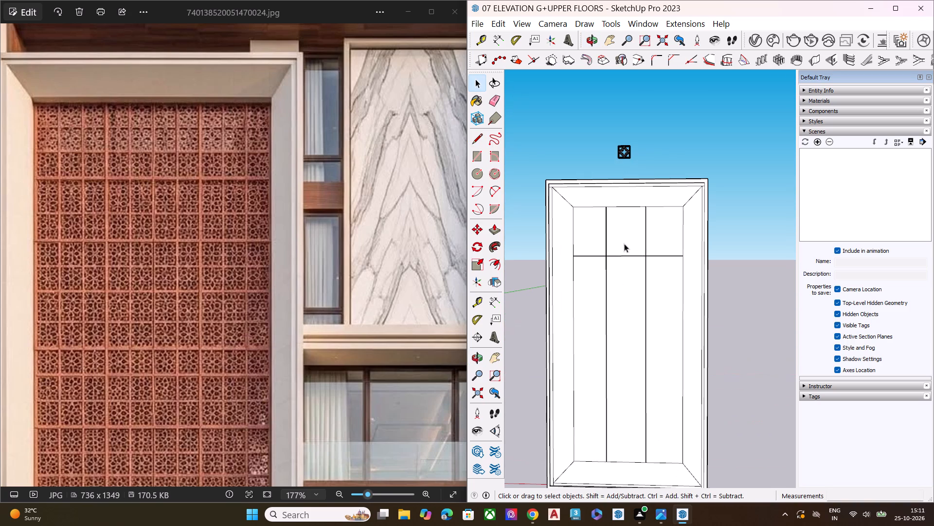
click(609, 247)
click(605, 251)
click(605, 251)
click(605, 251)
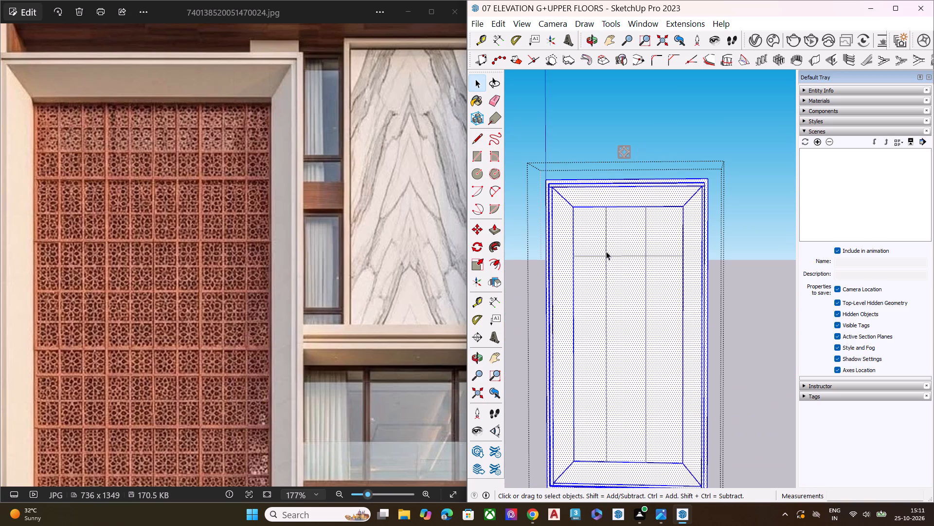
click(607, 251)
scroll(694, 164, down, 5)
click(749, 157)
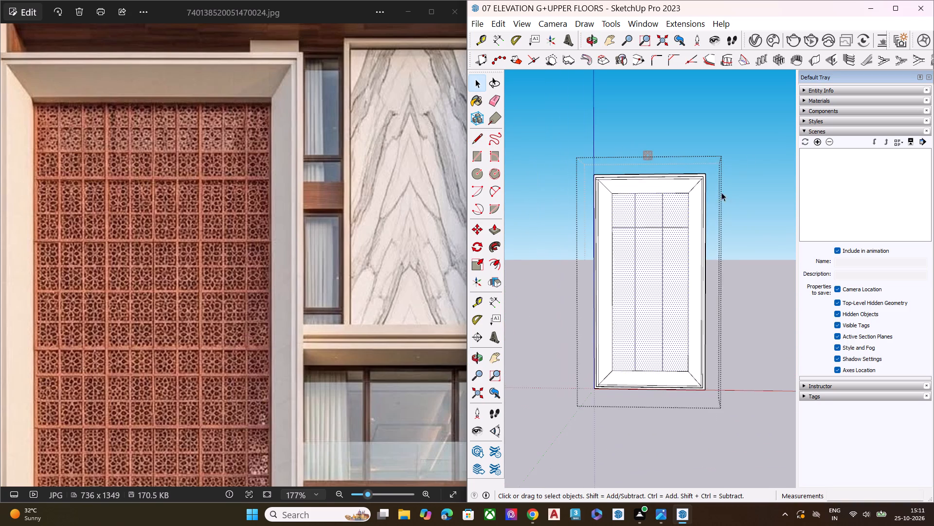
click(703, 204)
right_click(702, 204)
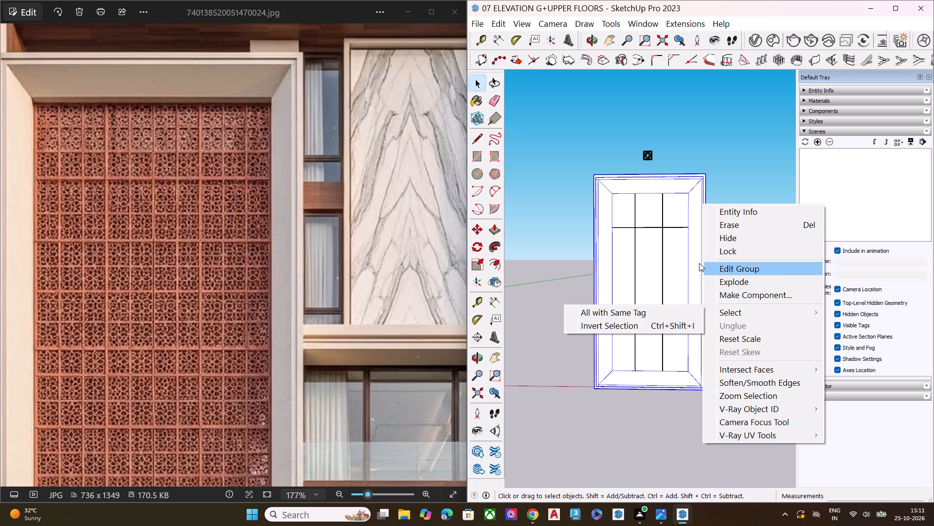
click(653, 251)
right_click(653, 205)
click(687, 287)
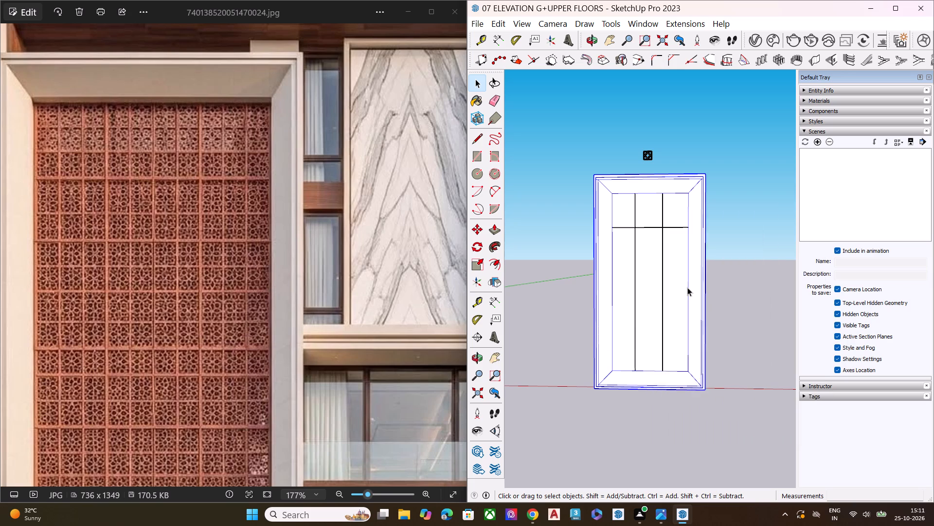
Examine how the inner face is divided by selecting its upper-left cell and segments of the horizontal dividing line.
click(623, 236)
scroll(654, 207, up, 5)
click(607, 214)
scroll(626, 214, down, 2)
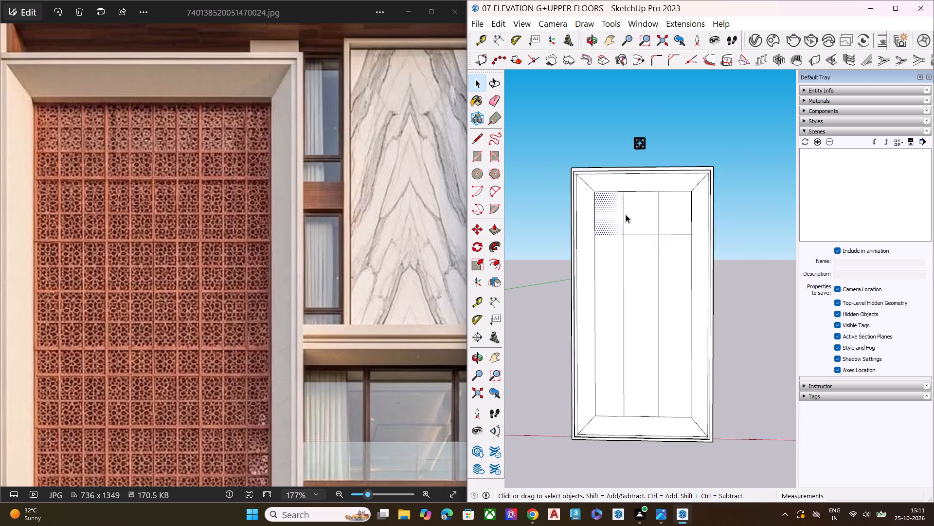
scroll(626, 214, down, 2)
scroll(627, 233, up, 5)
key(space)
click(630, 235)
click(640, 235)
click(646, 232)
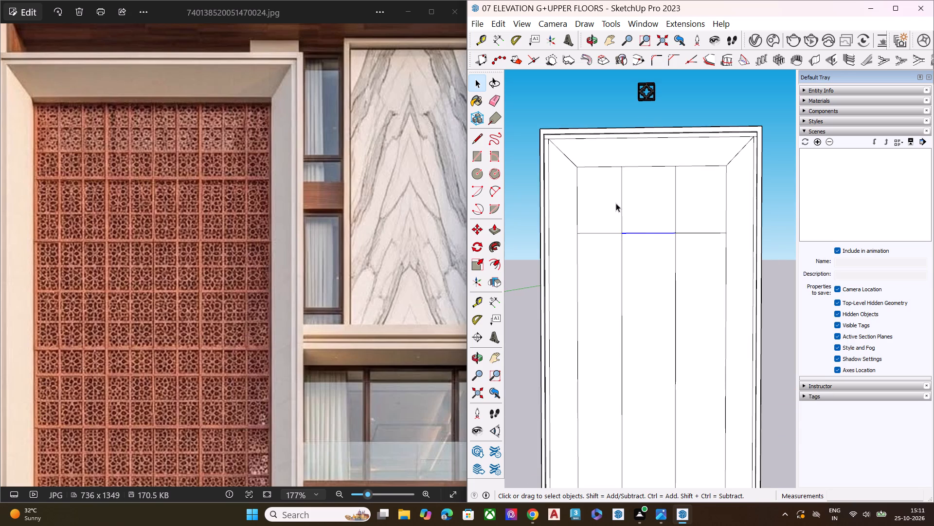
key(space)
click(606, 197)
scroll(694, 111, up, 1)
click(694, 111)
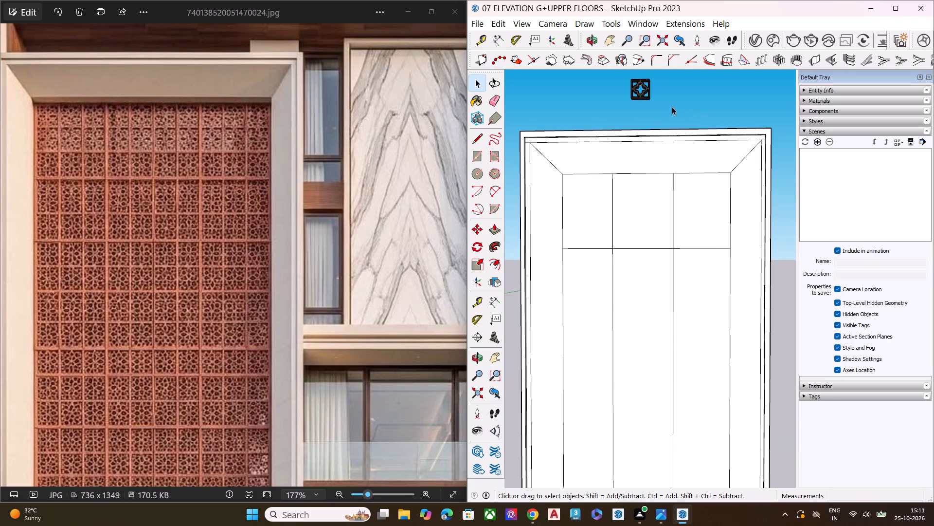
Select the quatrefoil ventilation block above the frame.
drag(666, 101, 618, 72)
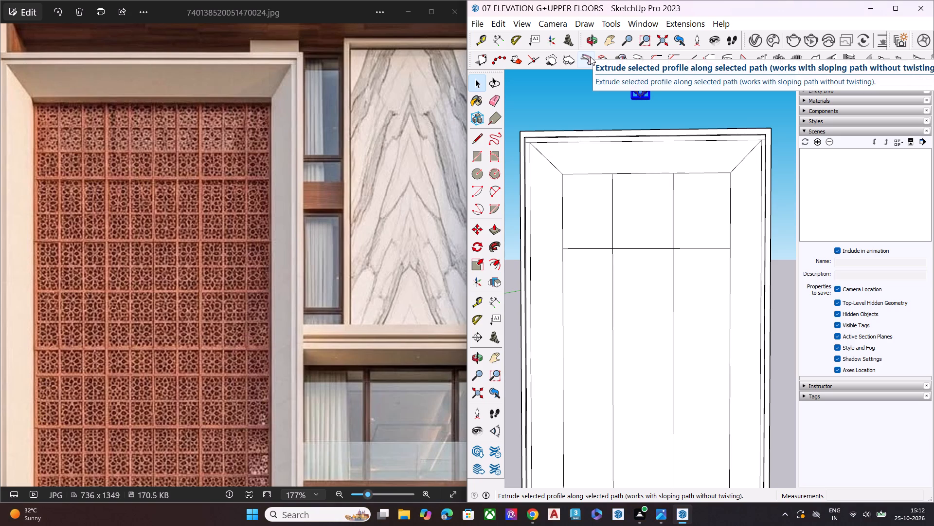
scroll(663, 85, up, 7)
scroll(643, 157, down, 6)
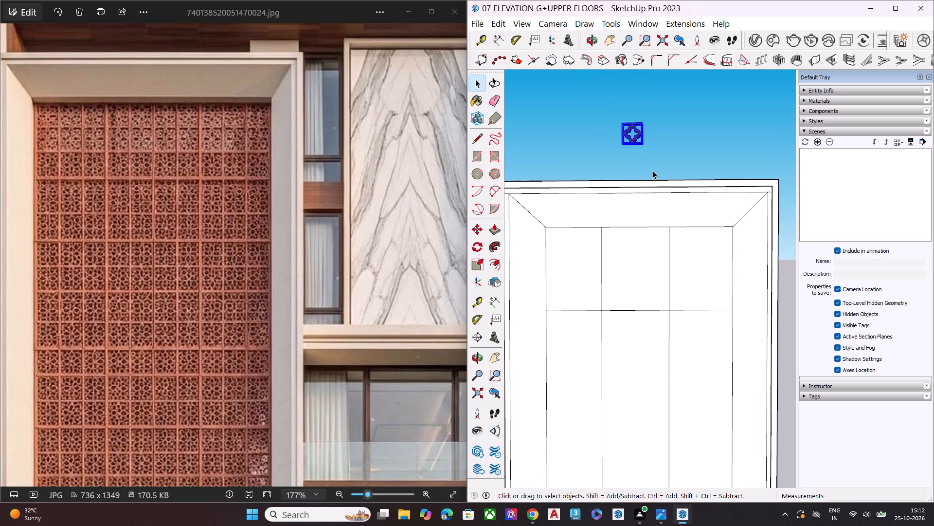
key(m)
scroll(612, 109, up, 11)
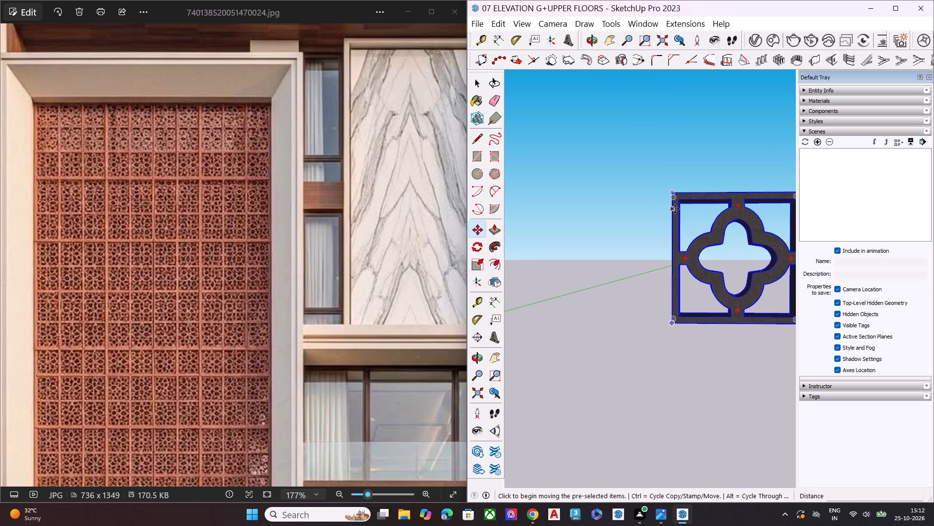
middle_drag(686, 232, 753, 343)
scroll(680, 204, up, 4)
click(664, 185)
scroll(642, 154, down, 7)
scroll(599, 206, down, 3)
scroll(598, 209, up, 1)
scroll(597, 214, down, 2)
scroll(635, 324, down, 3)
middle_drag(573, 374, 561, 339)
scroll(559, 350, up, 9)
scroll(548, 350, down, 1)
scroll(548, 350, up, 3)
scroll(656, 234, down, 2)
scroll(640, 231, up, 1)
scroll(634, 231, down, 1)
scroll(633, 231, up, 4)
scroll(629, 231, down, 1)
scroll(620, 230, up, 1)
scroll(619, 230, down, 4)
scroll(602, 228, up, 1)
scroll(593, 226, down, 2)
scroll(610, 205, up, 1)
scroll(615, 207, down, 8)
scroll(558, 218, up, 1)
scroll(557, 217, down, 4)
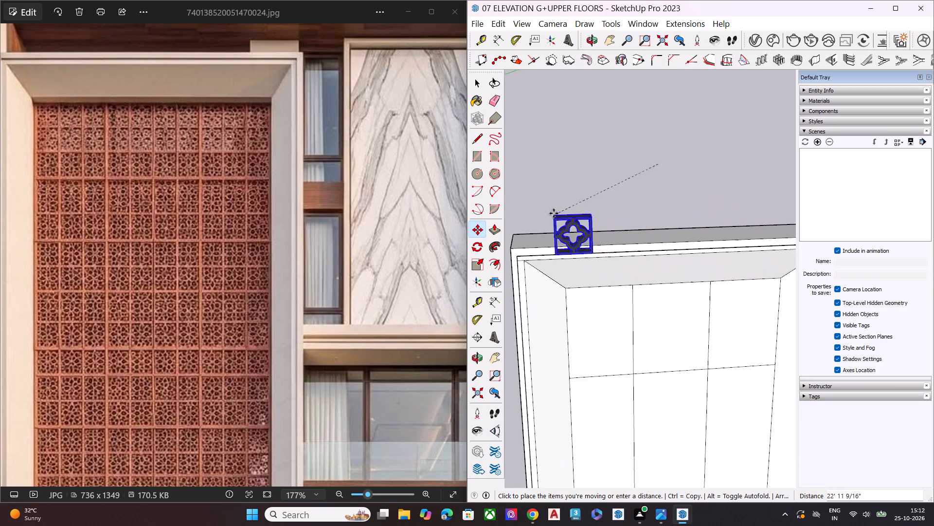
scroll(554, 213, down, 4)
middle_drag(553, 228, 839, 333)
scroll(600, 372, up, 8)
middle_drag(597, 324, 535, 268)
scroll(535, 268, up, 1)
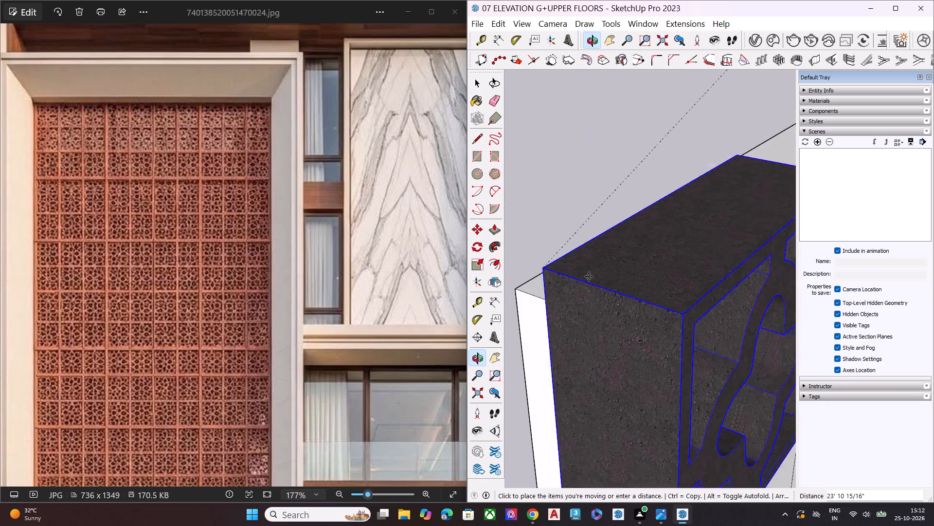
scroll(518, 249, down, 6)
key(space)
Move the selected quatrefoil block by its back upper-left corner onto the upper-left corner of the panel's inner face.
scroll(532, 230, up, 4)
scroll(542, 239, down, 3)
scroll(480, 304, down, 1)
scroll(479, 304, up, 2)
scroll(477, 304, down, 10)
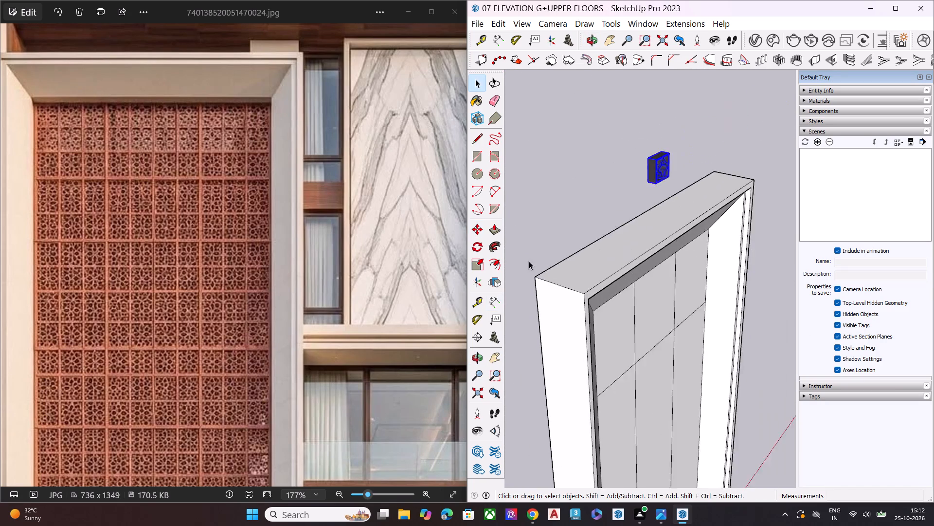
scroll(529, 261, down, 9)
scroll(627, 250, up, 9)
key(m)
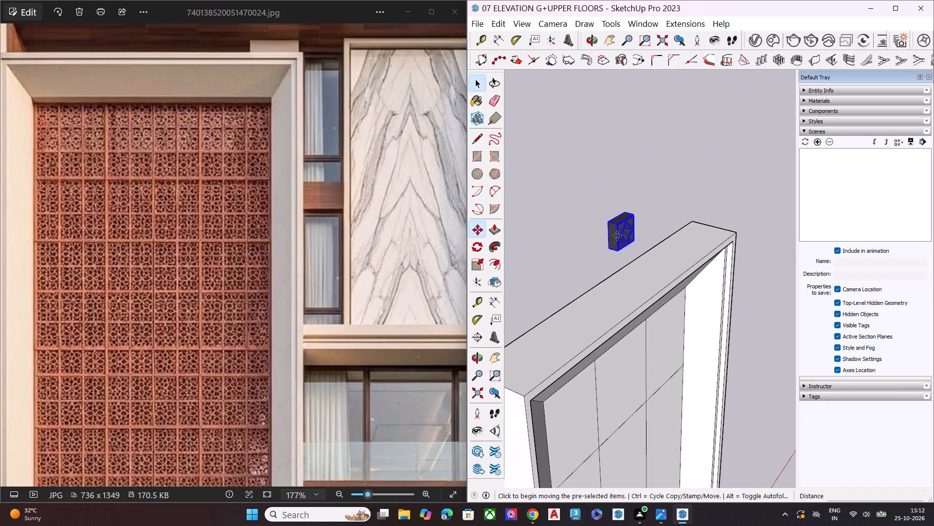
click(605, 221)
middle_drag(566, 409, 553, 250)
scroll(546, 282, up, 1)
click(525, 338)
middle_drag(564, 339, 562, 378)
scroll(563, 351, down, 1)
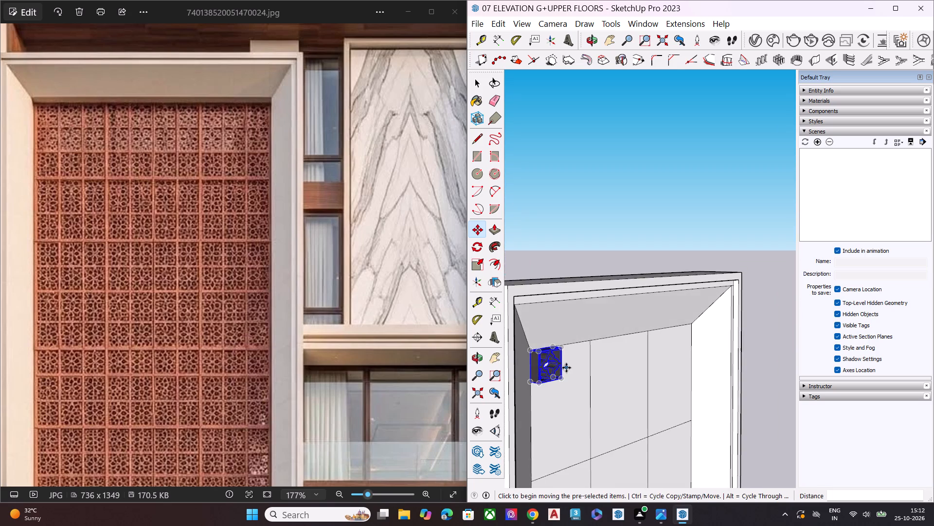
Scale the quatrefoil block's depth along the green axis to about 0.30, keeping its back against the panel face.
scroll(562, 371, up, 8)
middle_drag(539, 367, 595, 426)
scroll(599, 423, up, 8)
middle_drag(613, 397, 591, 404)
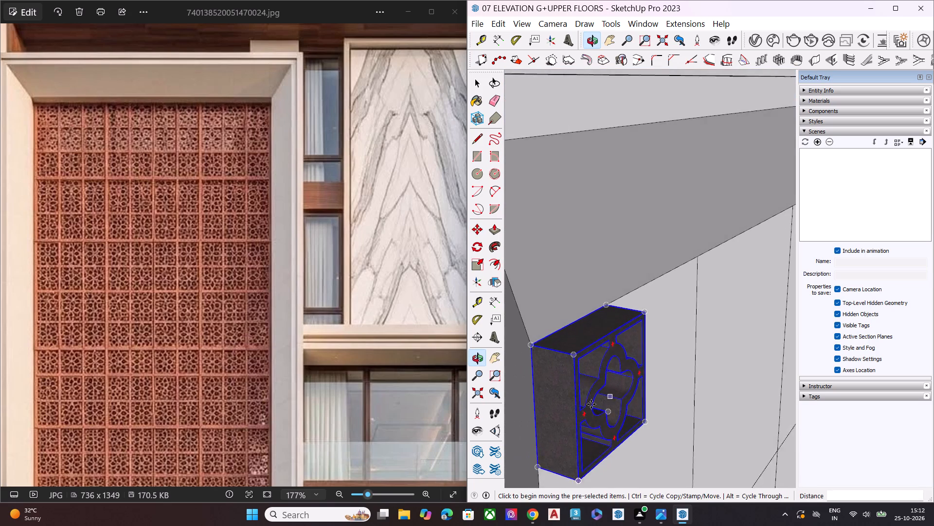
click(573, 367)
key(s)
click(612, 387)
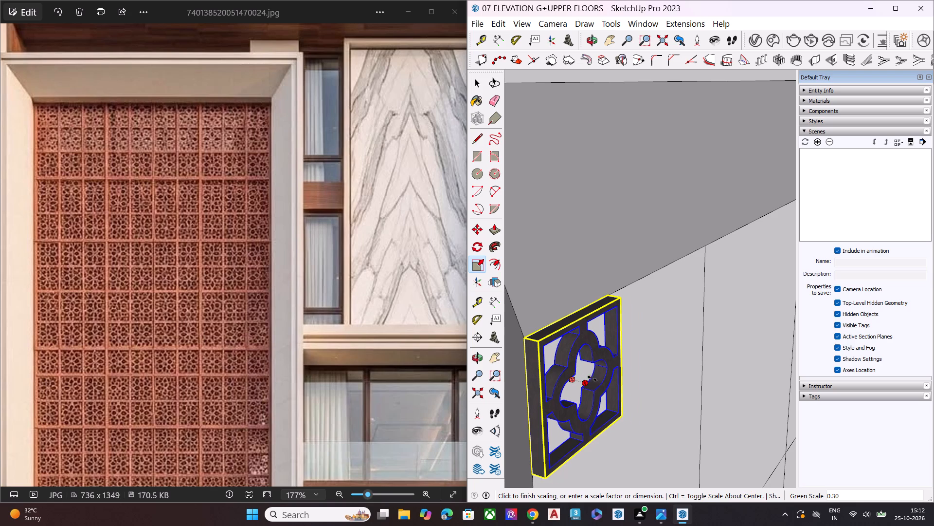
click(593, 378)
key(space)
Scale the quatrefoil block down uniformly to about 0.8, keeping its upper-left corner fixed at the corner of the panel's inner face.
scroll(549, 352, down, 8)
middle_drag(597, 371, 487, 334)
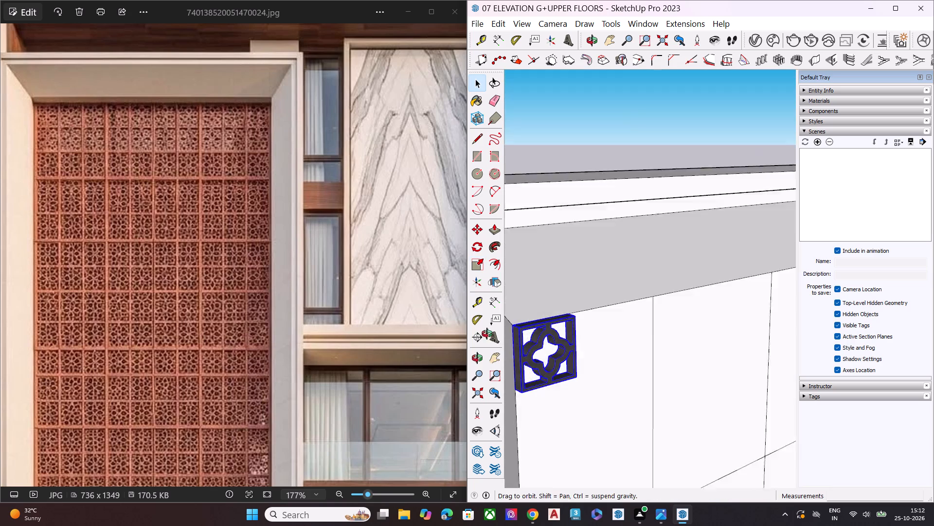
middle_drag(487, 334, 481, 332)
scroll(605, 279, down, 7)
middle_drag(602, 353, 479, 315)
scroll(480, 307, up, 6)
scroll(629, 359, up, 1)
middle_drag(623, 359, 559, 348)
scroll(564, 345, up, 2)
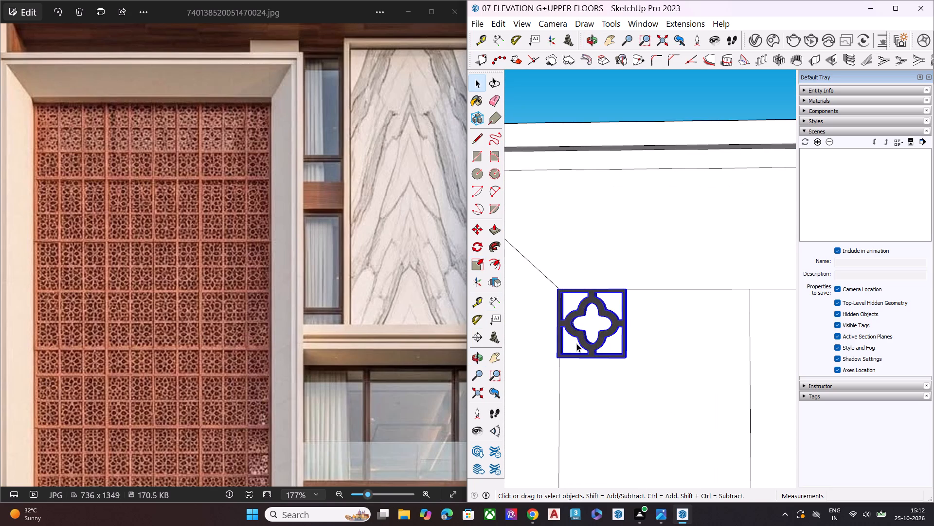
key(s)
click(626, 360)
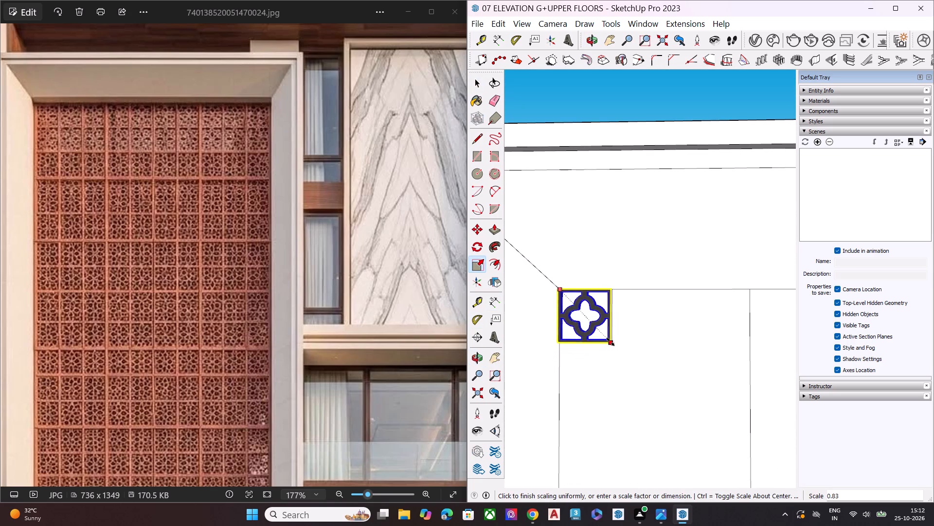
click(611, 342)
key(space)
scroll(574, 343, down, 1)
scroll(575, 344, up, 2)
scroll(579, 344, down, 9)
scroll(592, 346, up, 1)
scroll(592, 346, down, 4)
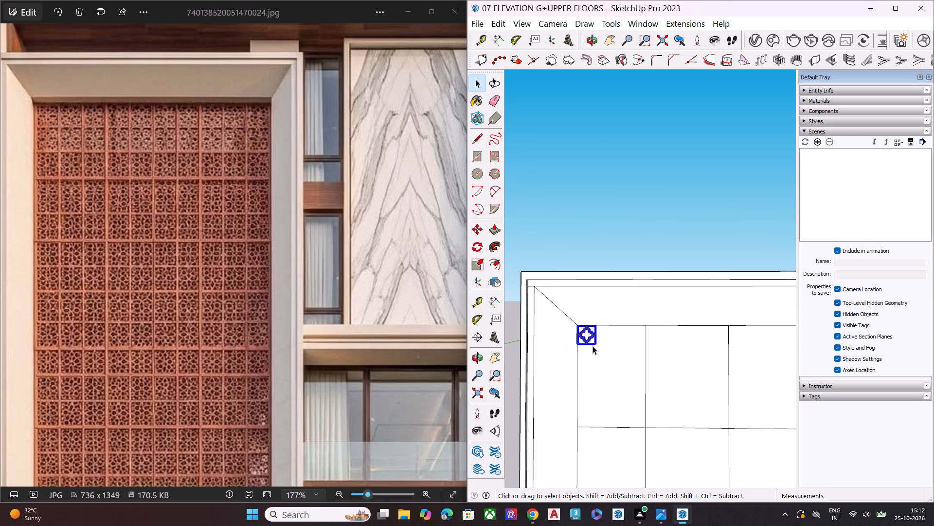
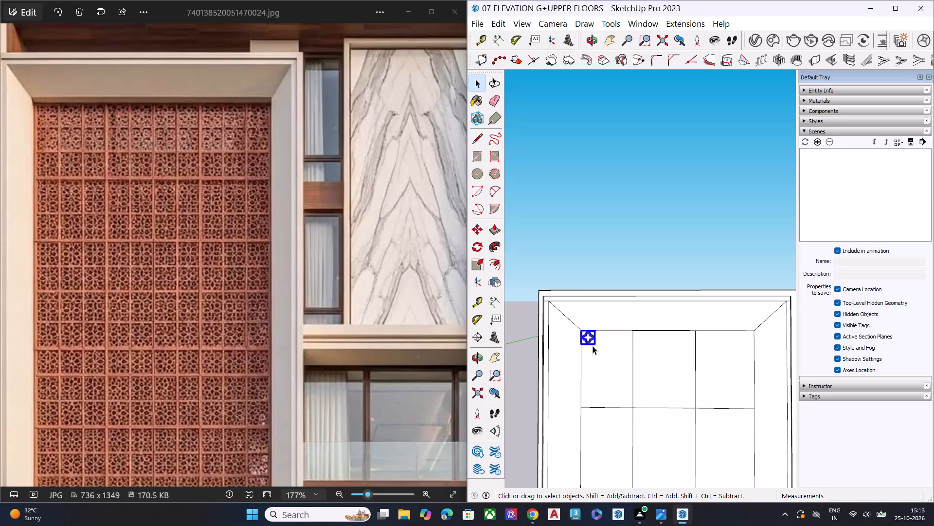
Scale the quatrefoil block up uniformly to about a third of the first grid column's width, keeping its upper-left corner fixed, and deselect it.
scroll(600, 265, down, 8)
middle_drag(623, 359, 624, 340)
scroll(625, 363, up, 8)
scroll(524, 324, down, 8)
middle_drag(562, 320, 570, 374)
scroll(547, 282, up, 2)
scroll(547, 279, down, 2)
scroll(547, 279, up, 4)
scroll(547, 279, down, 1)
scroll(547, 279, up, 10)
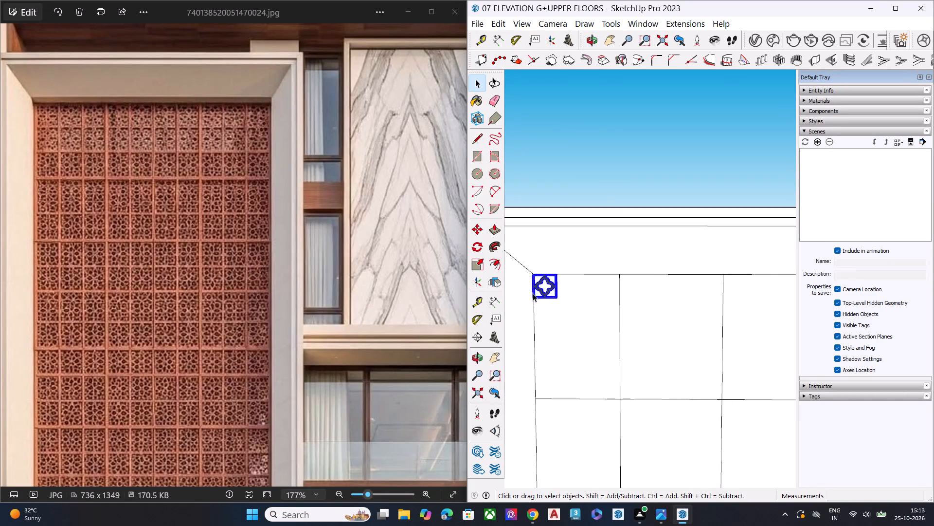
scroll(554, 296, up, 1)
scroll(554, 296, down, 1)
scroll(554, 296, up, 11)
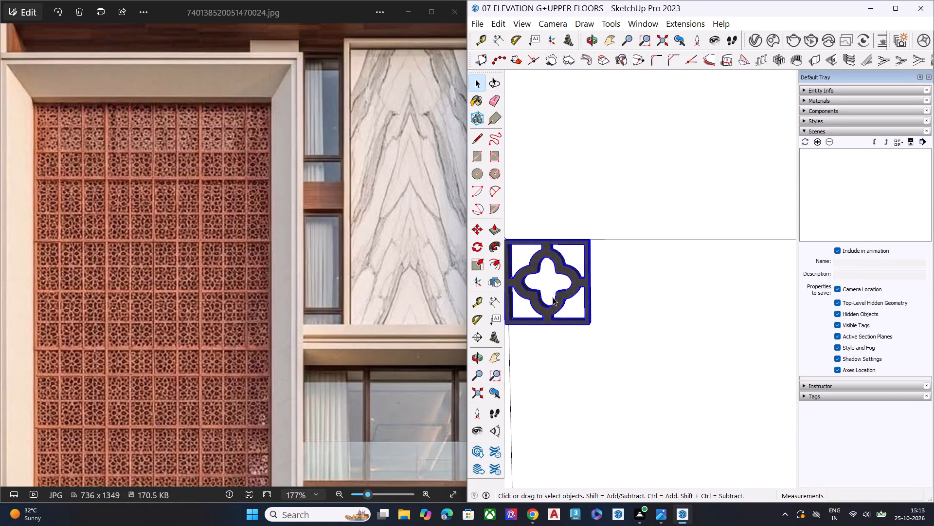
key(s)
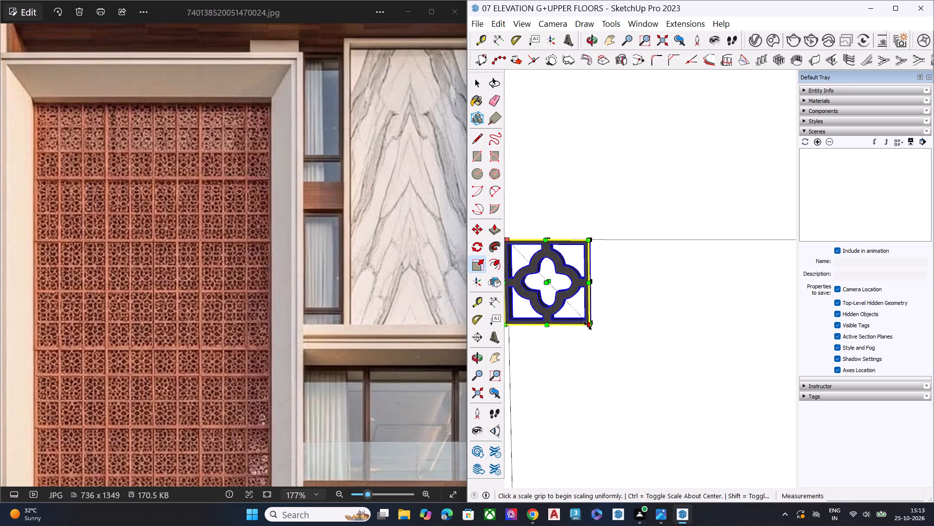
click(588, 326)
click(601, 342)
scroll(582, 273, down, 12)
scroll(535, 219, up, 1)
scroll(556, 219, down, 4)
scroll(583, 216, up, 1)
scroll(582, 216, down, 1)
scroll(581, 216, up, 1)
scroll(578, 217, down, 2)
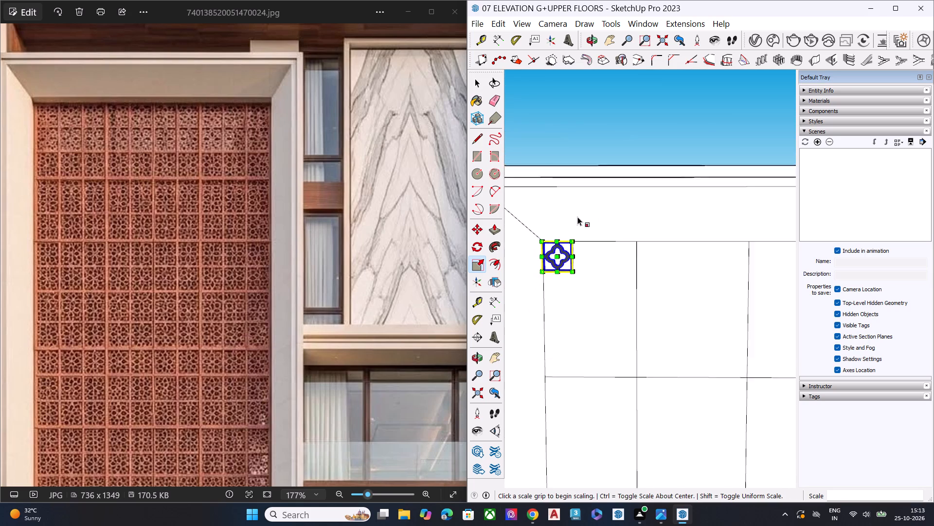
scroll(577, 217, down, 6)
scroll(594, 224, up, 1)
scroll(593, 222, down, 5)
middle_drag(571, 306, 581, 238)
click(725, 316)
scroll(585, 271, down, 2)
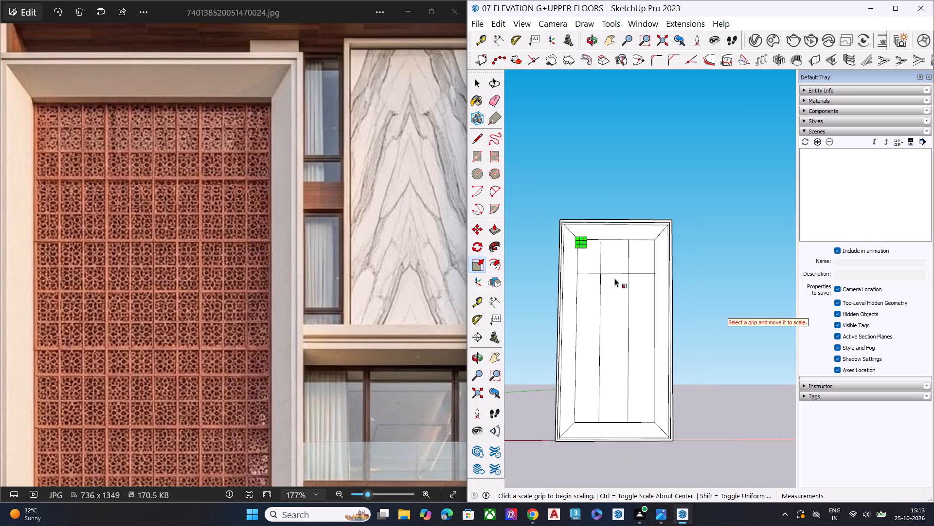
scroll(614, 278, down, 2)
key(space)
click(694, 305)
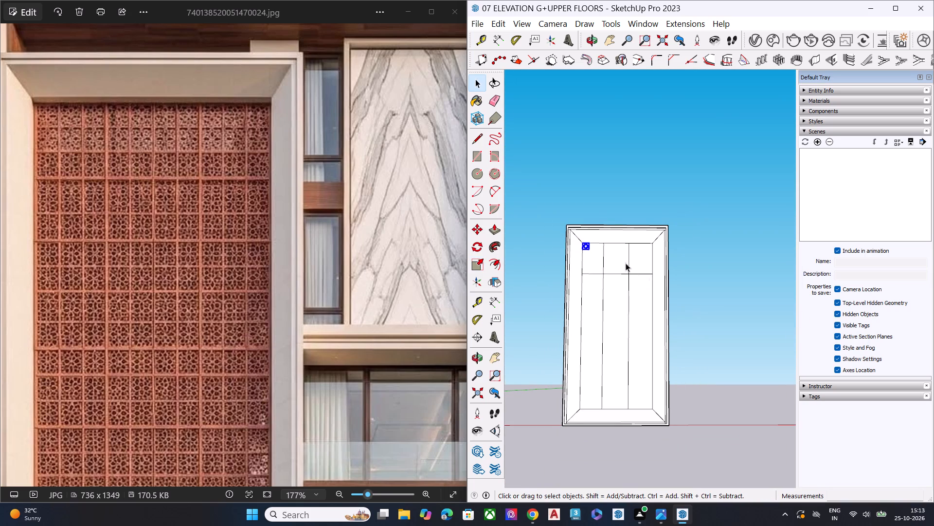
Examine the sample ventilation blocks, the row of hooded blocks and the terracotta reference image beside the building for use in the jali screen.
middle_drag(619, 269, 628, 300)
scroll(621, 289, up, 7)
scroll(580, 221, up, 8)
middle_drag(595, 249, 593, 263)
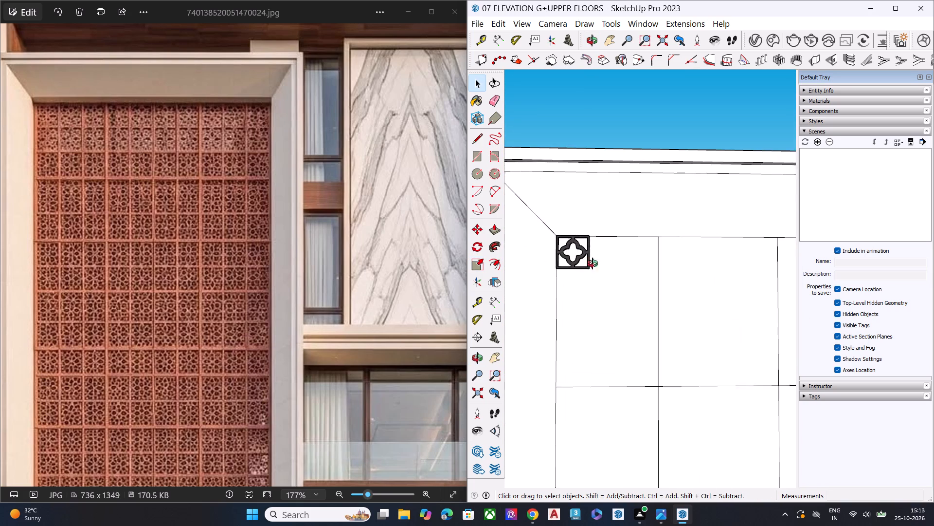
middle_drag(593, 263, 334, 255)
scroll(738, 262, down, 7)
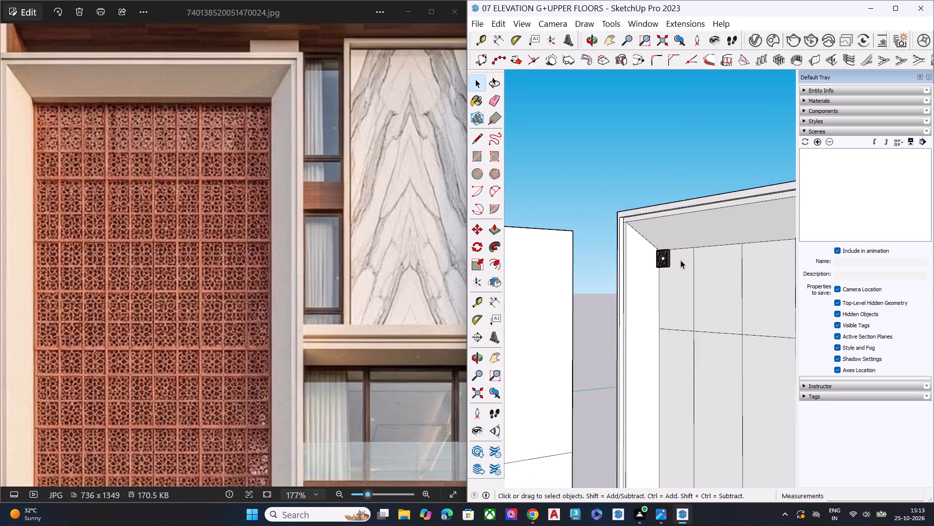
scroll(686, 260, down, 20)
scroll(686, 260, down, 1)
middle_drag(561, 335, 597, 466)
scroll(597, 467, up, 6)
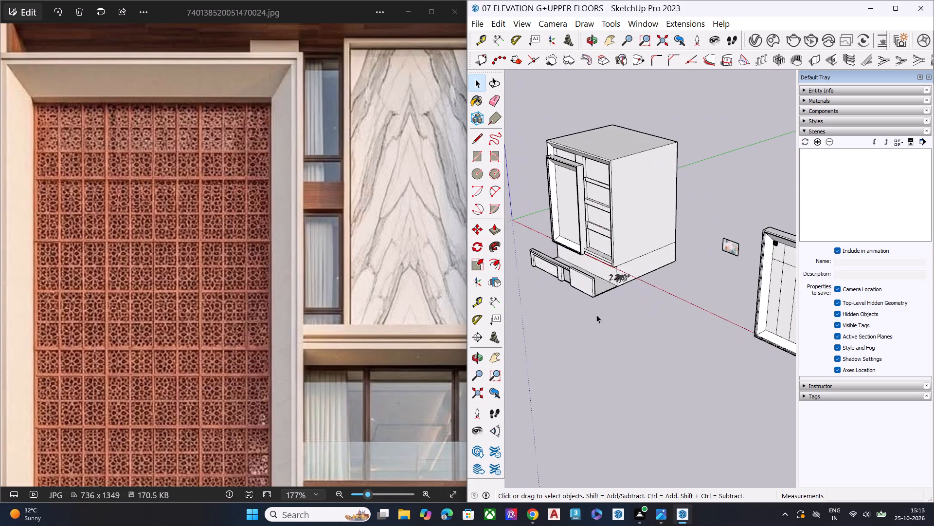
scroll(596, 315, up, 6)
scroll(603, 263, down, 1)
scroll(603, 263, up, 1)
scroll(603, 263, down, 1)
scroll(603, 263, up, 11)
scroll(621, 285, down, 1)
scroll(621, 288, up, 1)
scroll(621, 289, down, 1)
scroll(621, 289, up, 14)
middle_drag(677, 319, 677, 321)
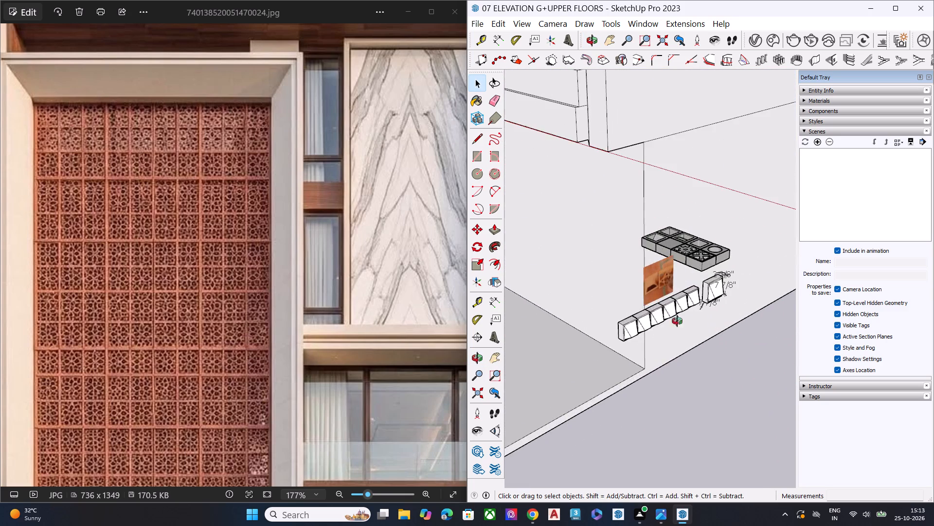
middle_drag(677, 321, 674, 389)
scroll(674, 389, up, 4)
scroll(674, 389, down, 2)
middle_drag(679, 404, 698, 284)
scroll(652, 295, up, 6)
scroll(649, 295, down, 1)
scroll(649, 295, up, 2)
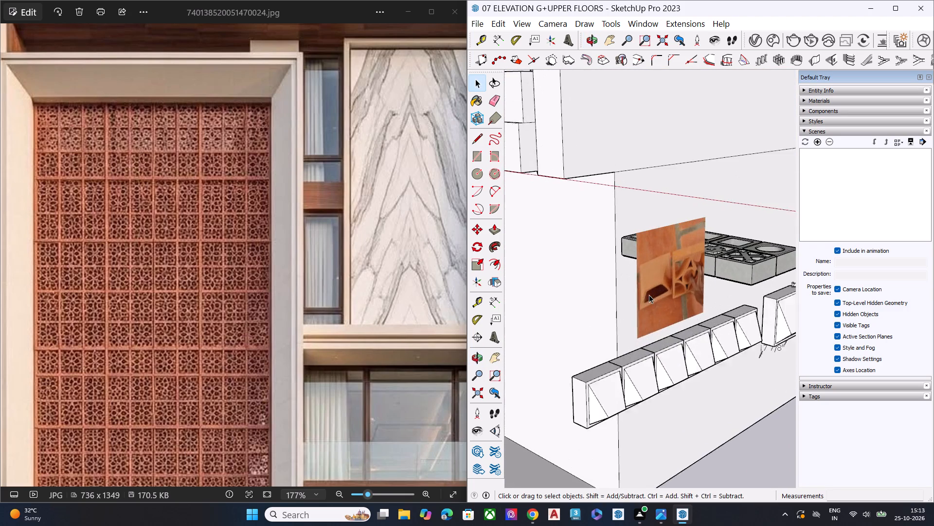
scroll(649, 295, up, 1)
middle_drag(709, 307, 665, 222)
scroll(660, 242, up, 7)
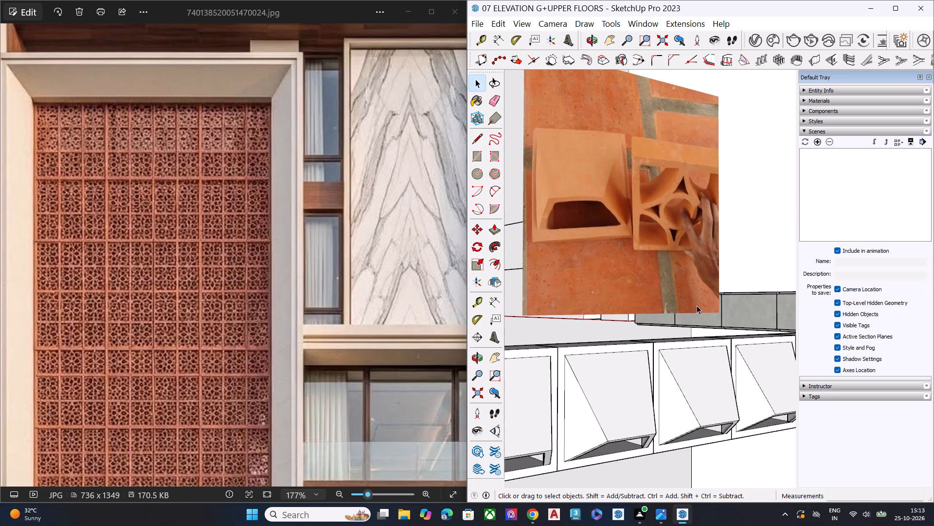
middle_drag(697, 305, 840, 257)
scroll(713, 320, down, 7)
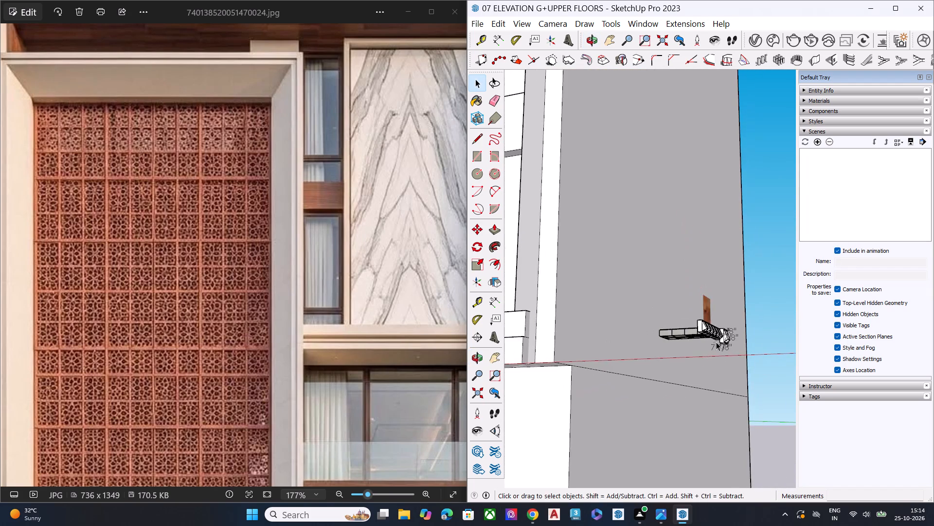
middle_drag(717, 345, 671, 423)
scroll(666, 425, up, 8)
scroll(665, 403, down, 6)
scroll(613, 472, up, 5)
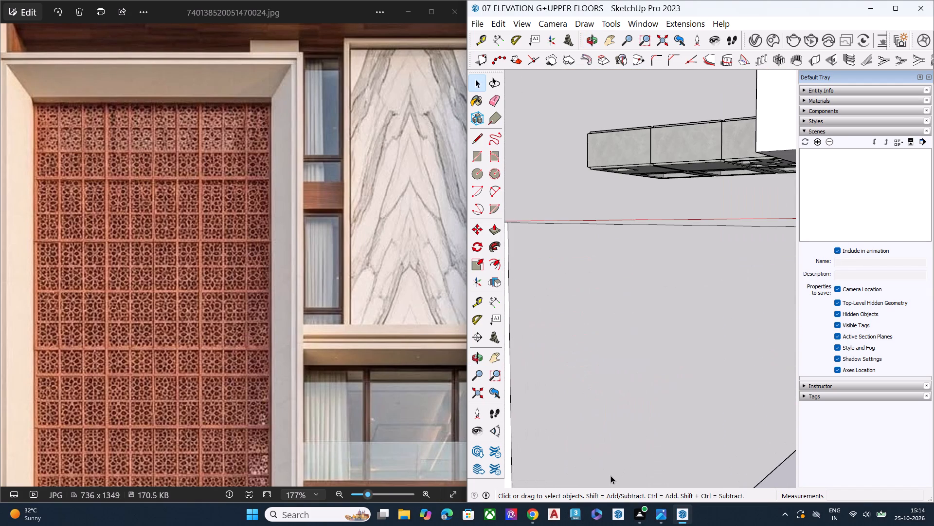
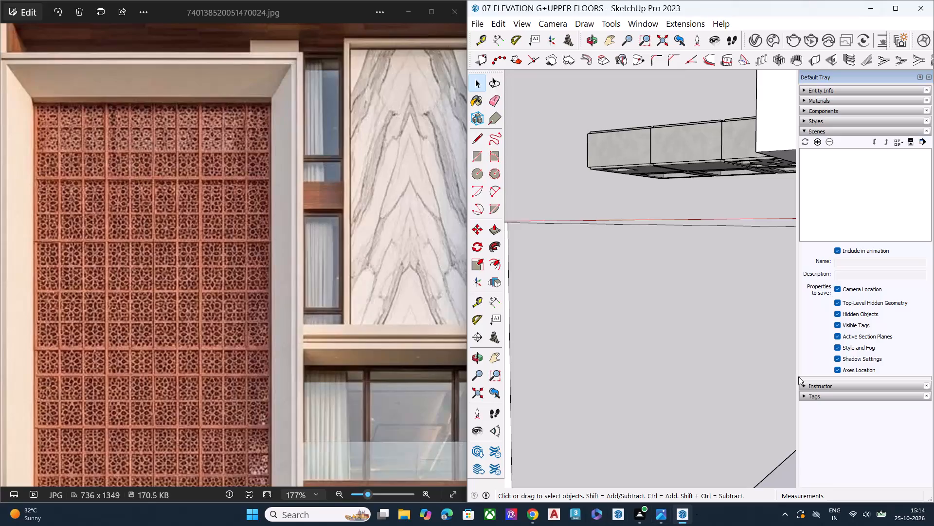
Move the eight-block jali group from its spot beside the model onto the back panel inside the framed recess, below the black jali block.
scroll(531, 421, down, 7)
middle_drag(703, 365, 712, 444)
scroll(683, 434, up, 9)
middle_drag(606, 373, 608, 376)
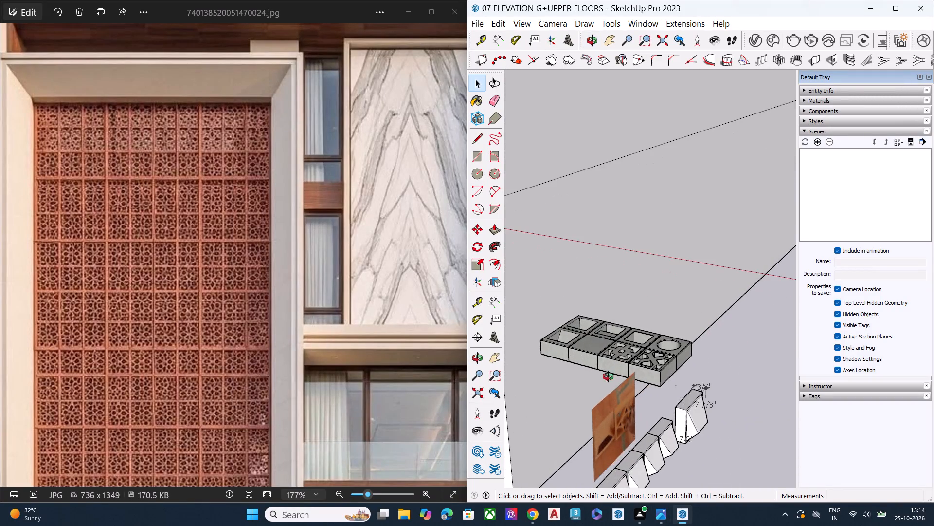
middle_drag(608, 376, 764, 517)
scroll(624, 346, up, 8)
click(618, 340)
scroll(663, 350, down, 4)
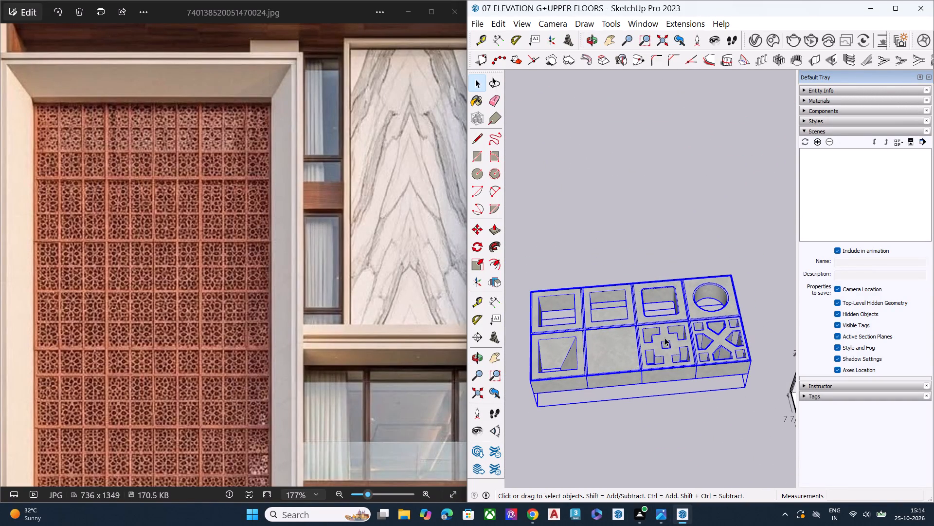
scroll(623, 327, up, 3)
scroll(622, 327, down, 1)
scroll(622, 327, up, 3)
scroll(642, 319, down, 2)
scroll(642, 319, up, 1)
scroll(642, 319, down, 3)
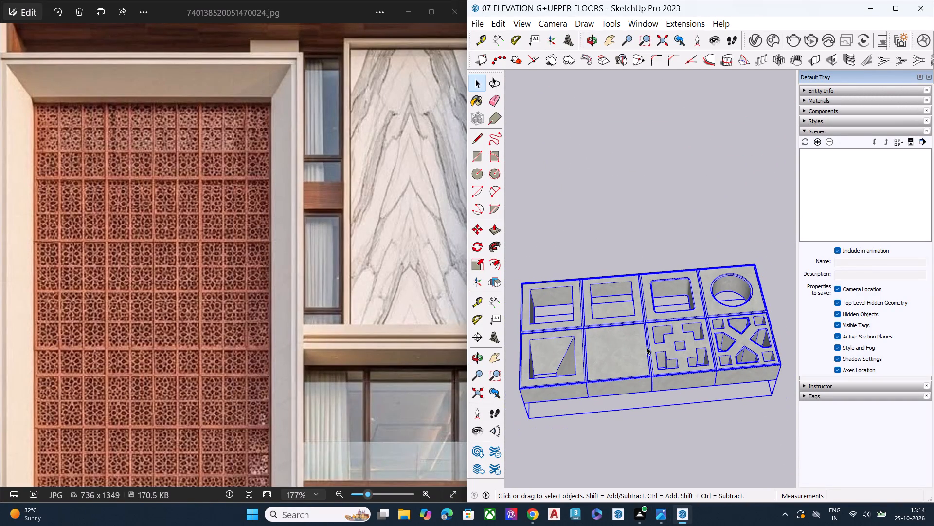
key(m)
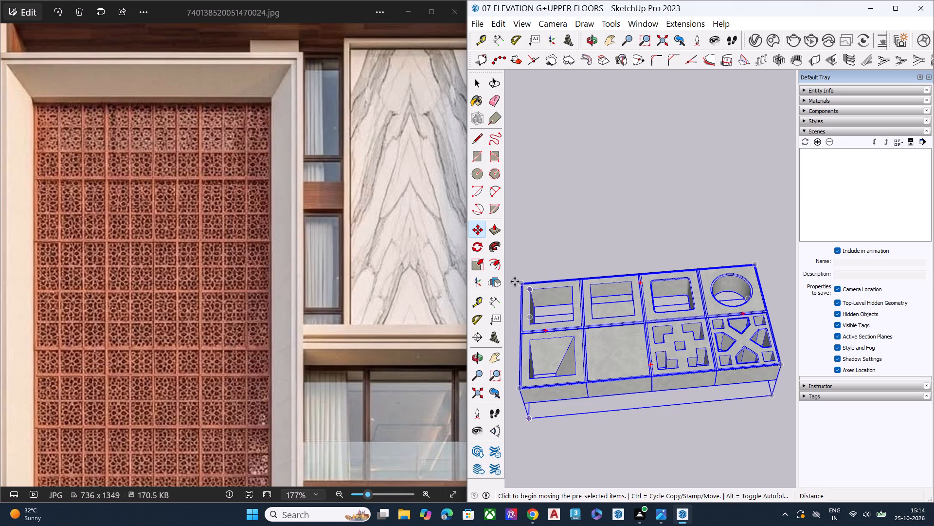
click(520, 283)
scroll(575, 302, down, 15)
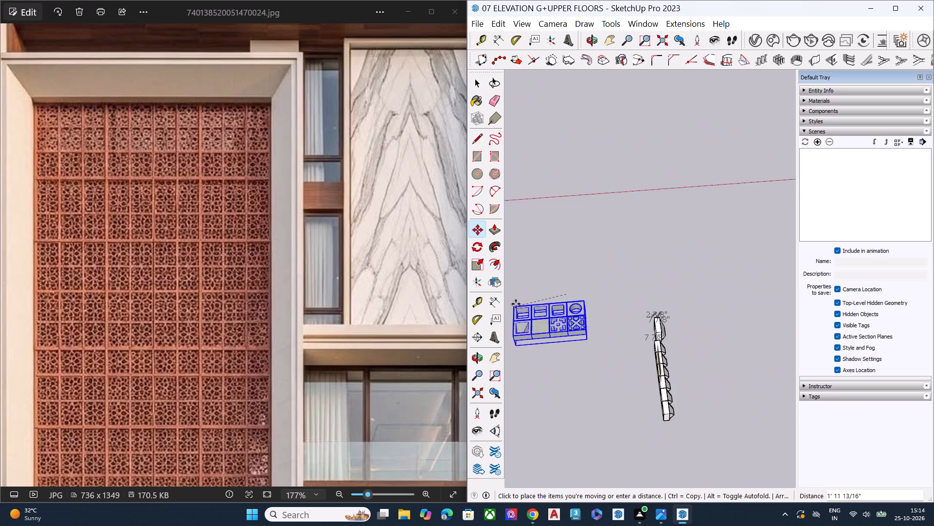
scroll(553, 304, down, 18)
scroll(536, 352, up, 2)
scroll(534, 356, down, 2)
scroll(529, 362, up, 1)
scroll(528, 364, down, 12)
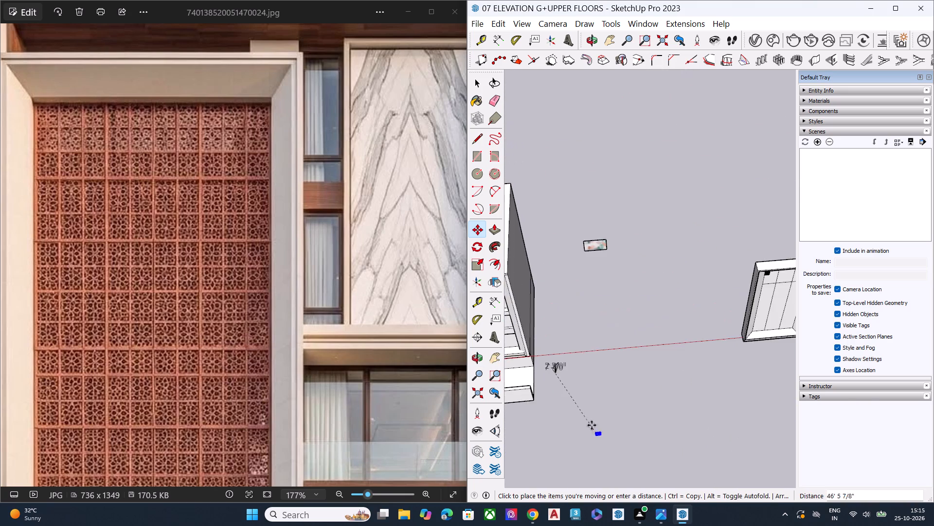
scroll(517, 406, down, 2)
scroll(515, 406, up, 1)
scroll(515, 406, down, 1)
scroll(515, 406, up, 3)
scroll(515, 409, down, 5)
scroll(709, 329, up, 9)
scroll(697, 377, up, 1)
scroll(696, 377, down, 1)
scroll(694, 377, up, 7)
middle_drag(676, 377, 672, 337)
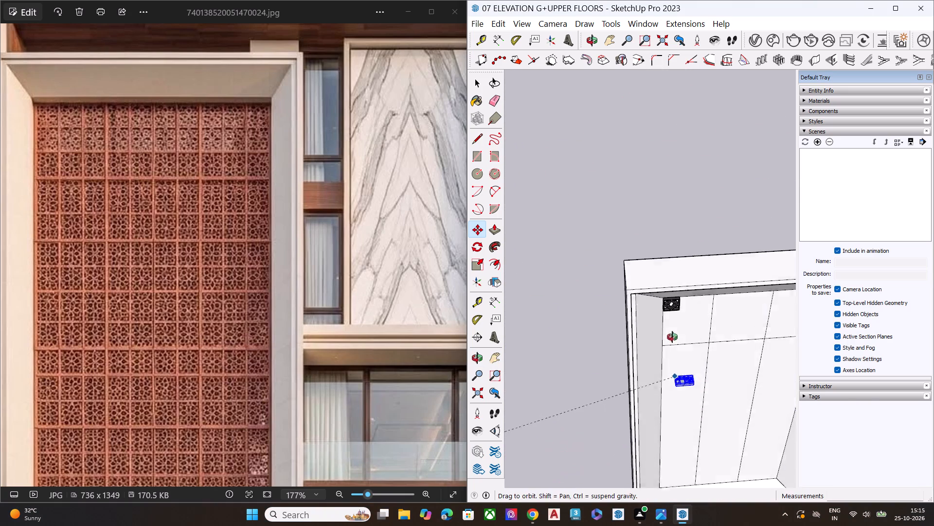
middle_drag(672, 337, 674, 331)
scroll(674, 335, up, 2)
scroll(687, 371, down, 1)
scroll(688, 373, up, 3)
click(688, 379)
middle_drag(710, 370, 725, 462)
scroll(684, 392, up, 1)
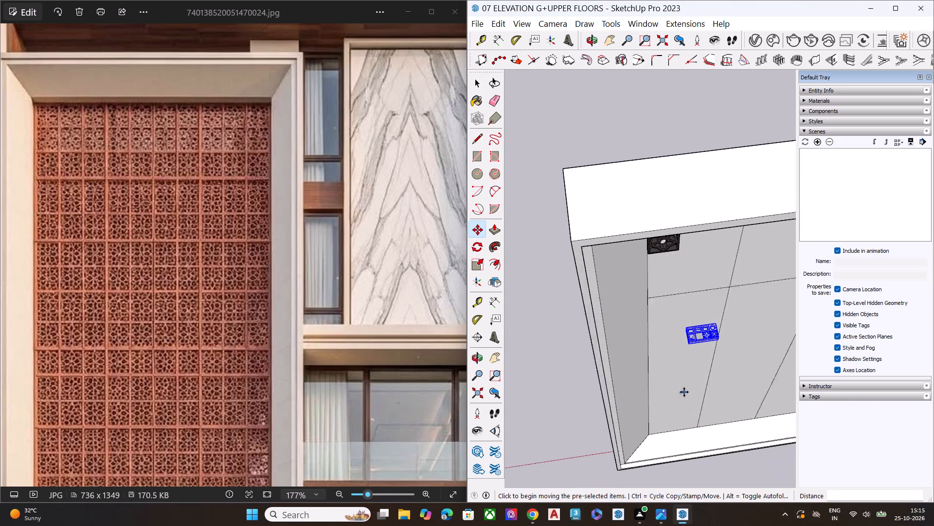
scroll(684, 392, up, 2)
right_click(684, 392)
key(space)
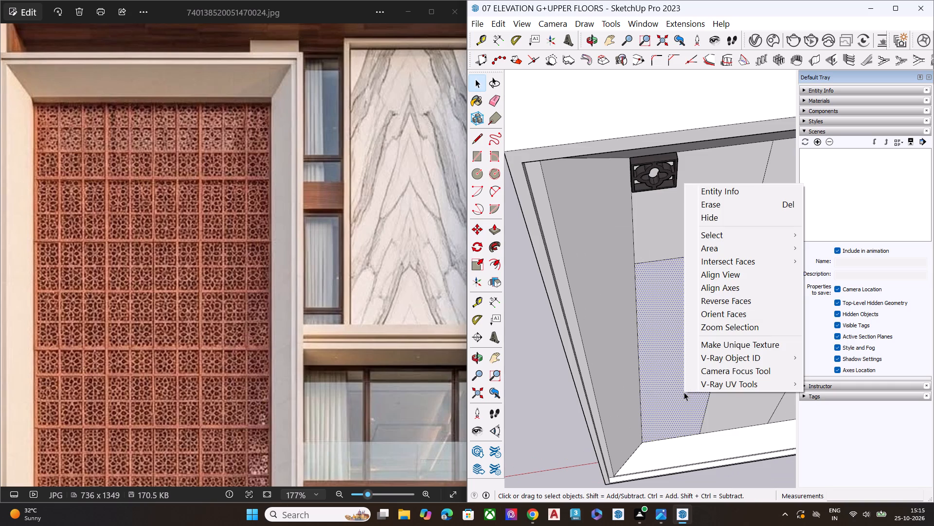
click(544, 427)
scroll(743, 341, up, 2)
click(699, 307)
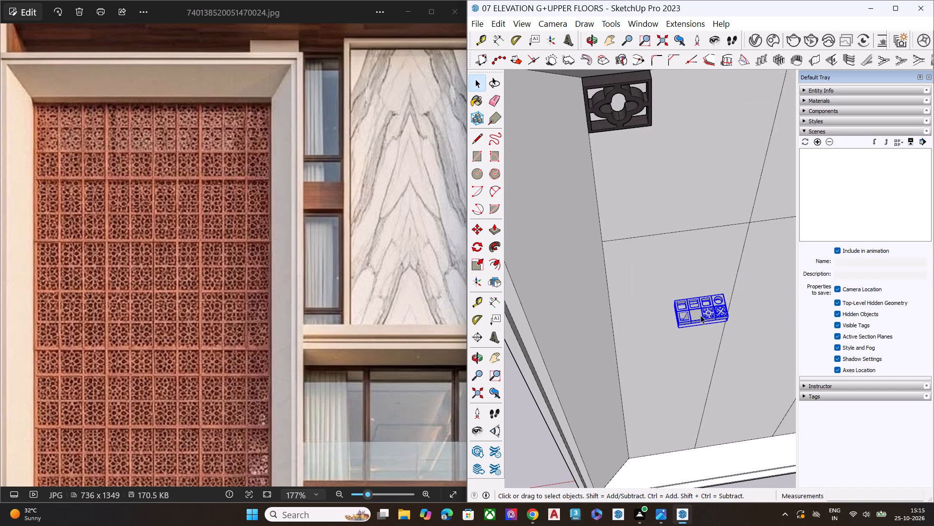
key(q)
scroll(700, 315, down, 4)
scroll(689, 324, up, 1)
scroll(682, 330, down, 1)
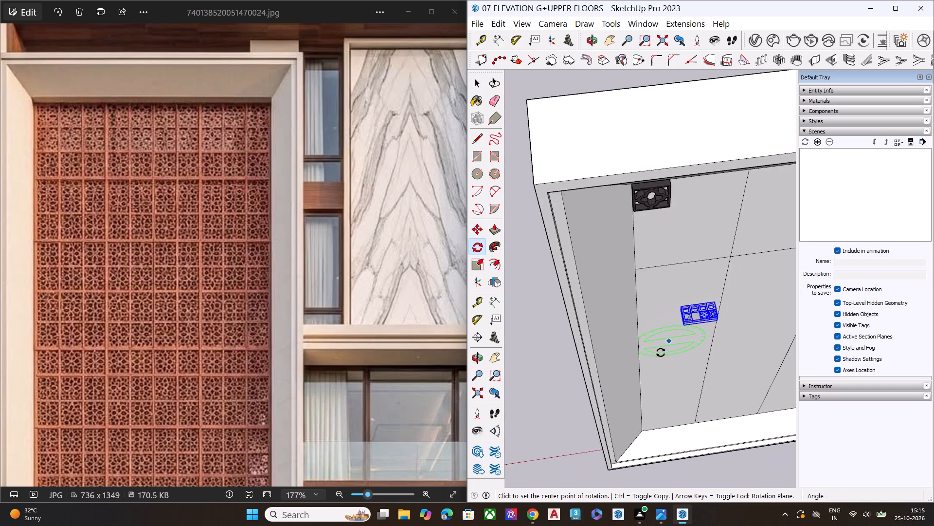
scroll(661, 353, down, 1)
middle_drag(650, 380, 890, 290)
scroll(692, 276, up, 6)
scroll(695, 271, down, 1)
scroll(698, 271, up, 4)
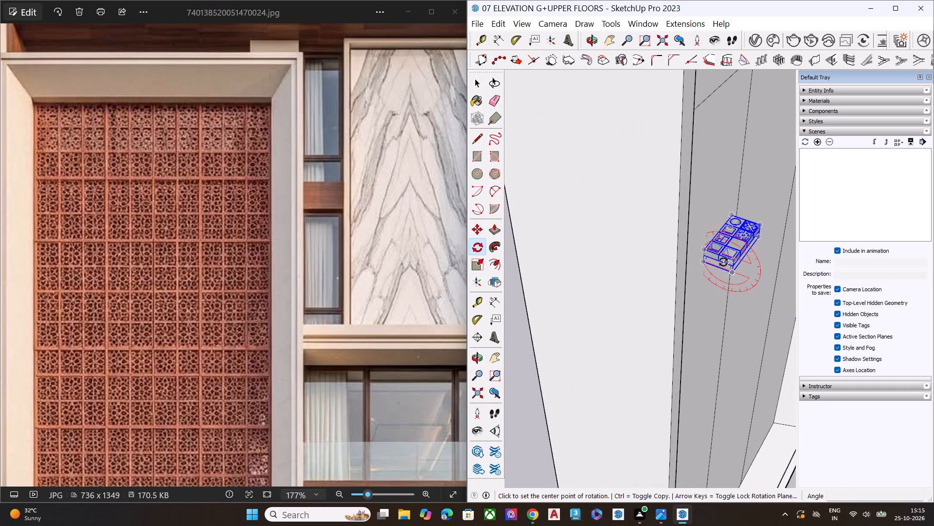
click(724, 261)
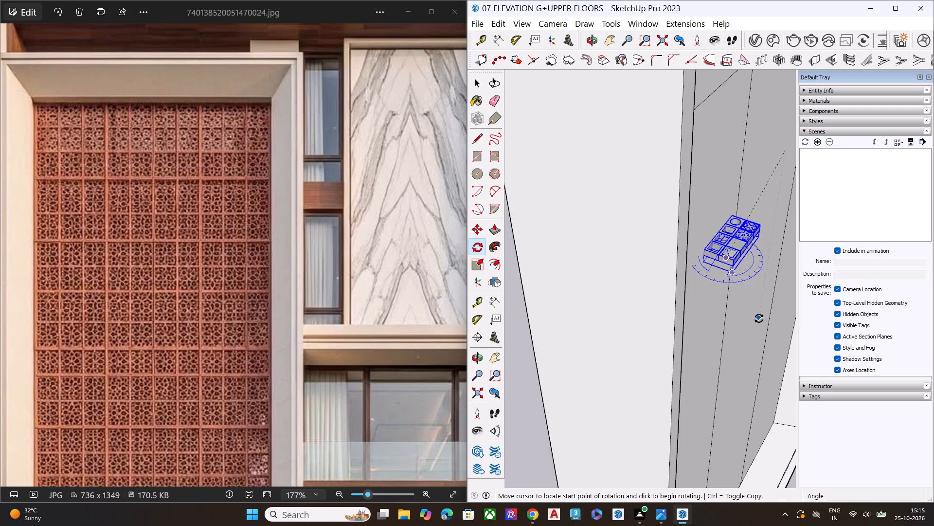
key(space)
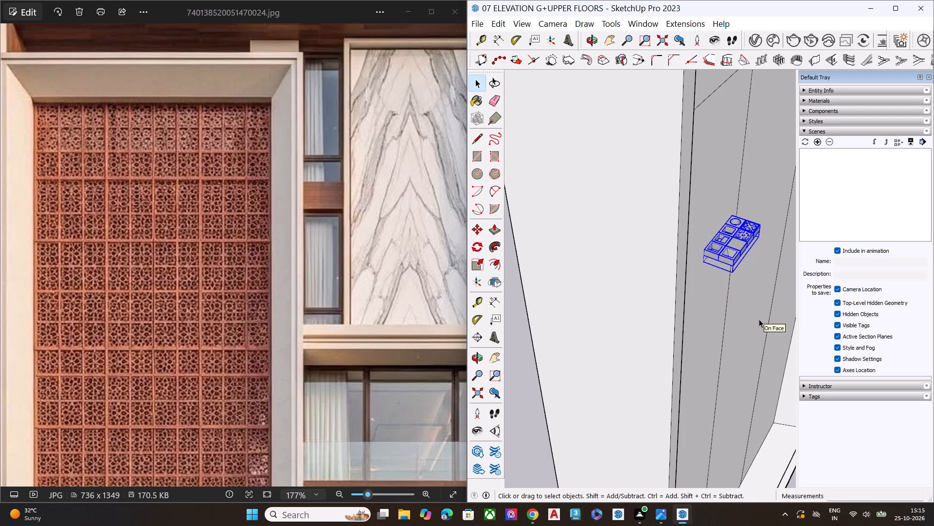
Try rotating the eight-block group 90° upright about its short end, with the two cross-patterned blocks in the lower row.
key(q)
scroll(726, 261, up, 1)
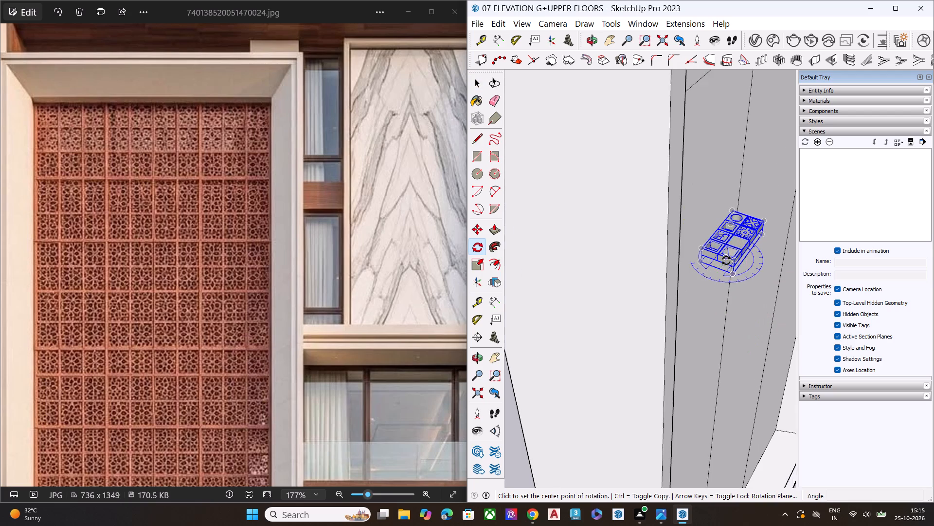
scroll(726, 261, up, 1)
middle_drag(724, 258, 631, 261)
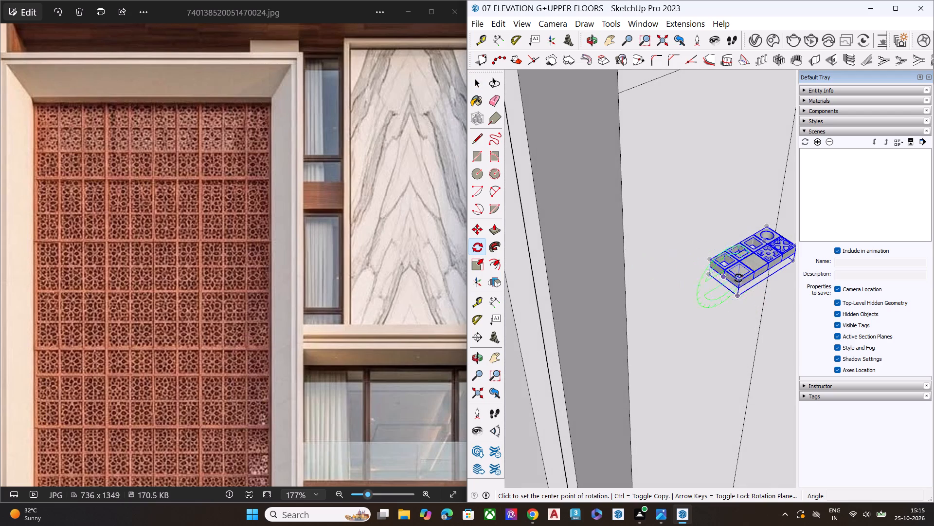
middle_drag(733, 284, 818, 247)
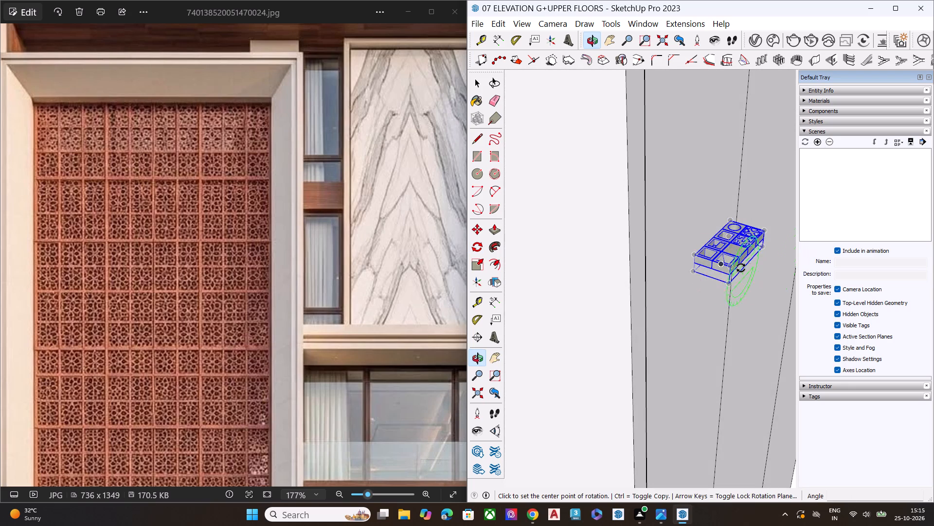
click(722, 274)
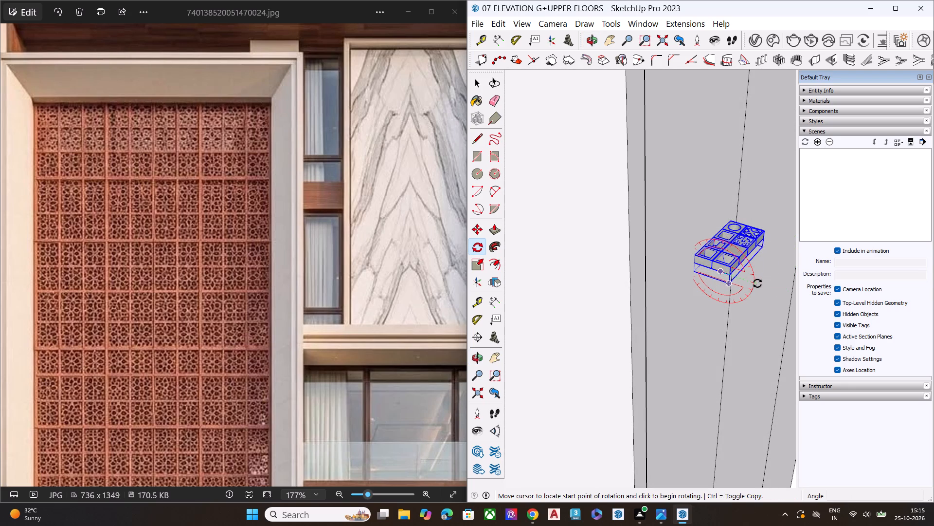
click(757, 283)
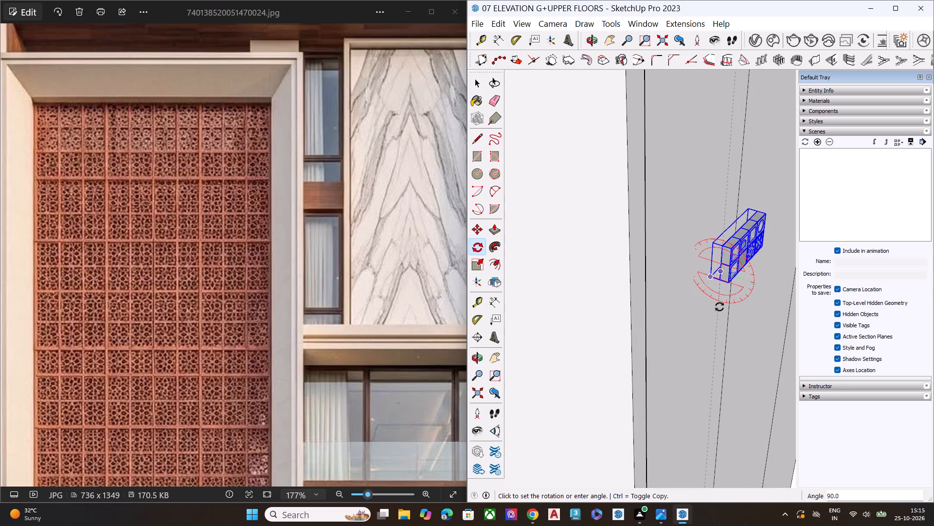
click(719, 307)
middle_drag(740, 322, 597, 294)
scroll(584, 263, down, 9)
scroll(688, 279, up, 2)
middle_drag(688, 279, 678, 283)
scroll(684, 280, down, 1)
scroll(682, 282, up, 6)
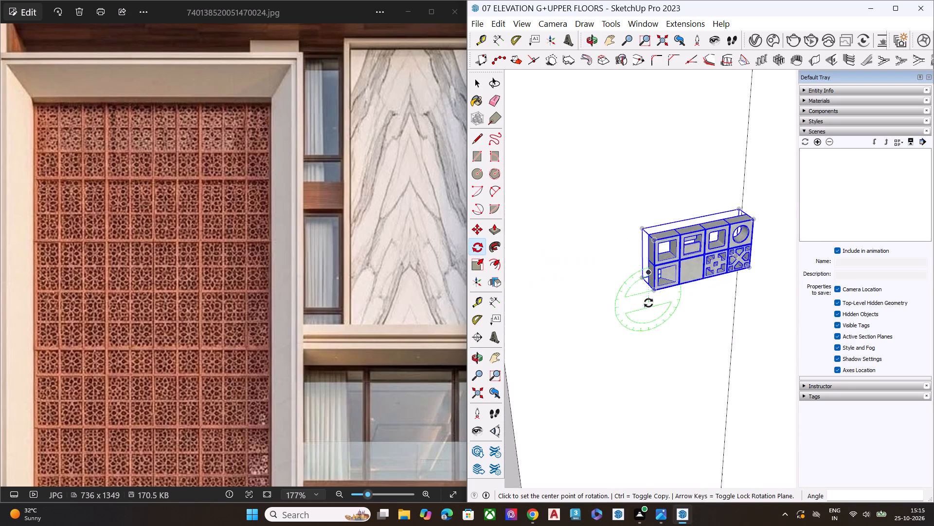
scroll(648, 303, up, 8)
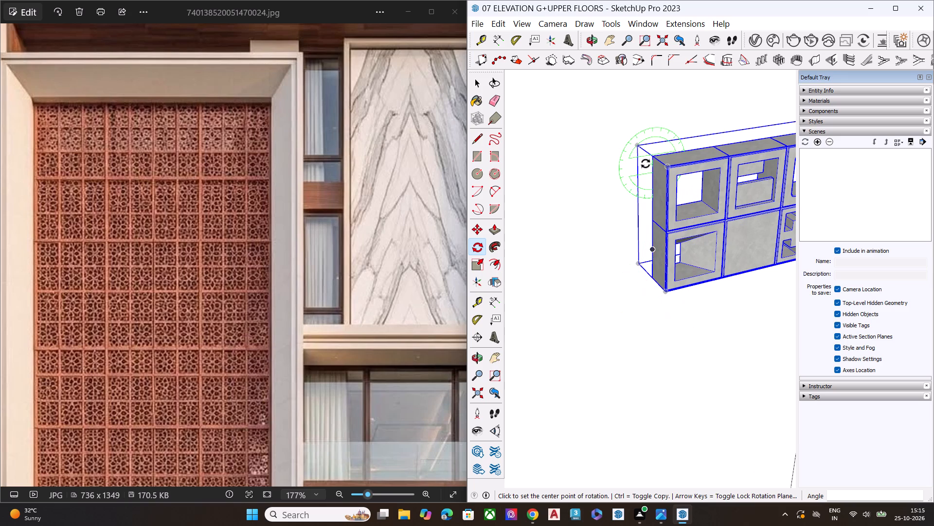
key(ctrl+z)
Rotate the eight-block group 90° upright about its short end so the two cross-patterned blocks sit in the upper row, facing out.
scroll(618, 177, down, 7)
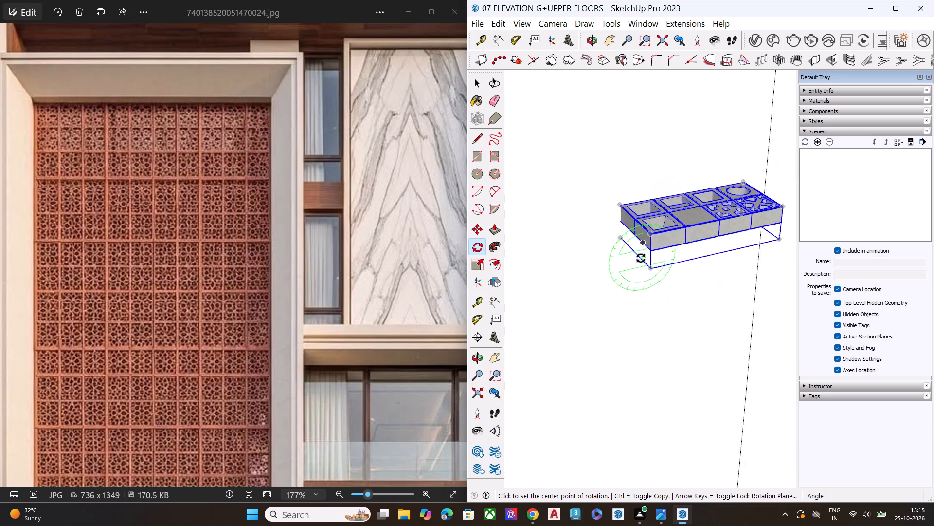
scroll(641, 258, down, 2)
middle_drag(646, 286, 813, 282)
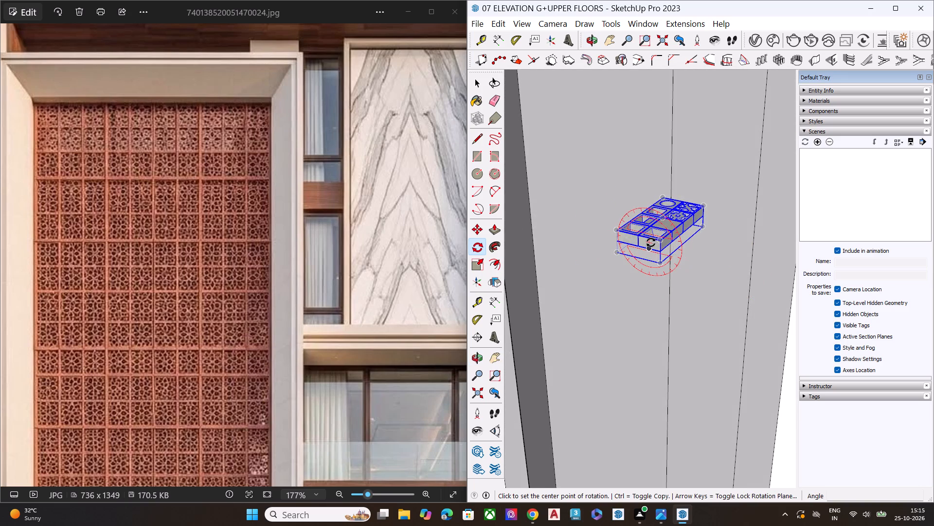
click(650, 242)
click(678, 247)
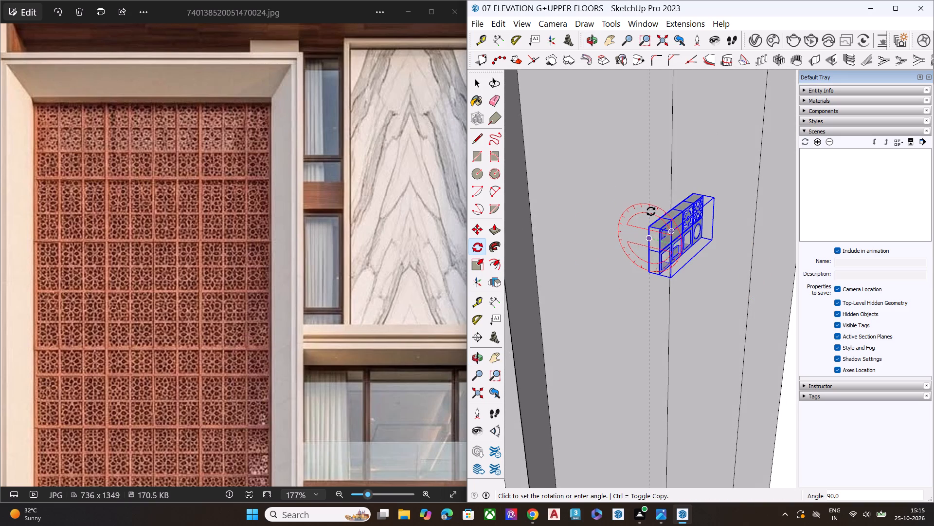
click(651, 211)
middle_drag(687, 268, 492, 234)
scroll(484, 232, up, 3)
scroll(654, 229, down, 5)
middle_drag(693, 246, 544, 166)
scroll(621, 202, up, 2)
scroll(734, 257, up, 10)
scroll(586, 276, down, 8)
middle_drag(642, 274, 686, 275)
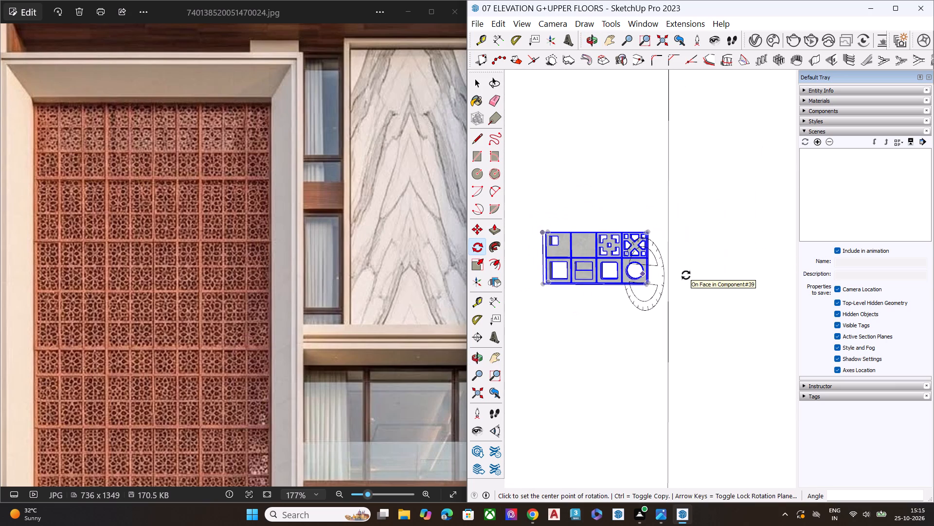
key(space)
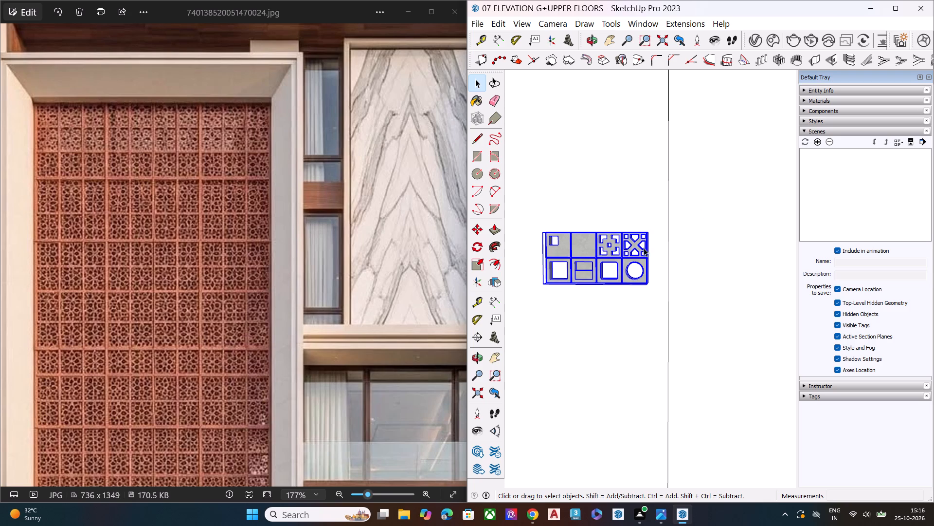
Move the upright eight-block group by its upper corner to the top of the recess, against the upper corner of the black jali block.
scroll(547, 184, down, 7)
scroll(598, 167, down, 1)
scroll(598, 178, up, 1)
scroll(598, 180, down, 1)
scroll(599, 183, up, 1)
scroll(600, 192, down, 5)
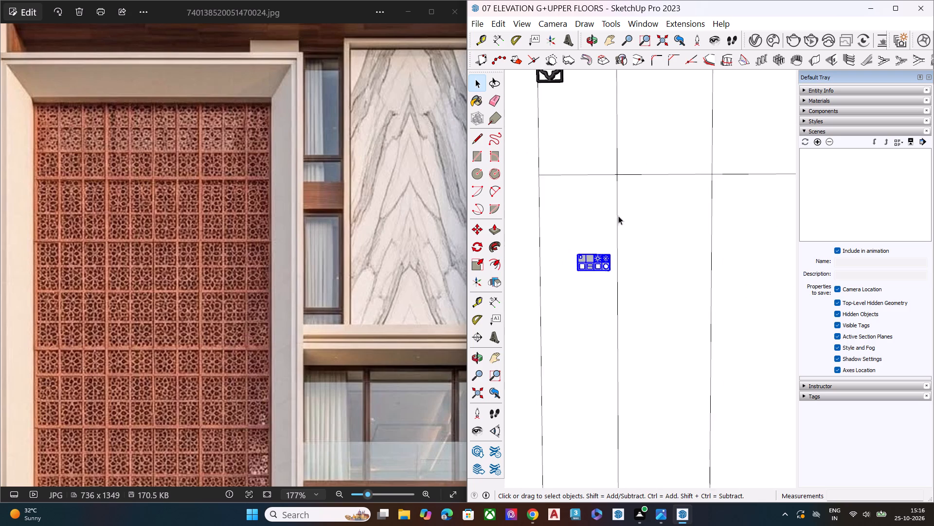
scroll(619, 203, down, 7)
middle_drag(601, 381, 588, 419)
scroll(583, 226, up, 6)
scroll(588, 232, down, 1)
scroll(589, 232, up, 1)
scroll(616, 312, up, 2)
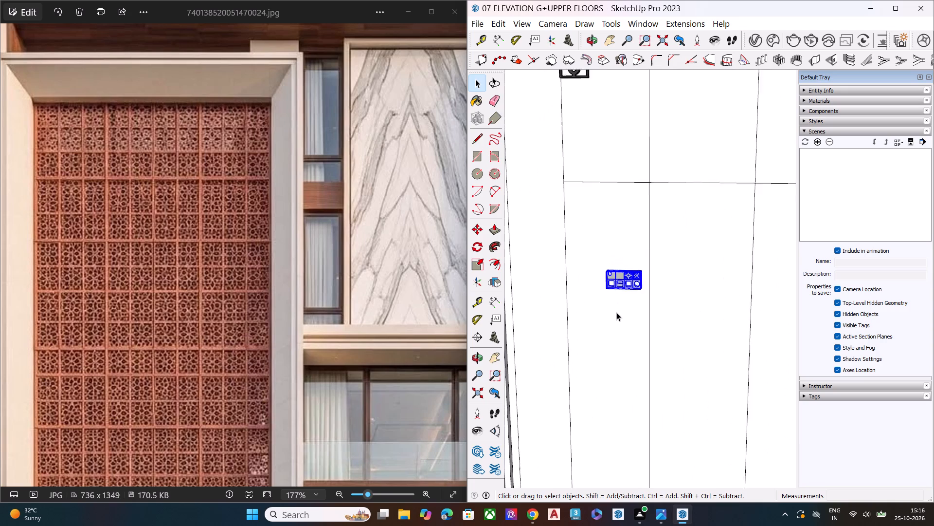
scroll(616, 312, up, 6)
key(m)
scroll(605, 233, up, 10)
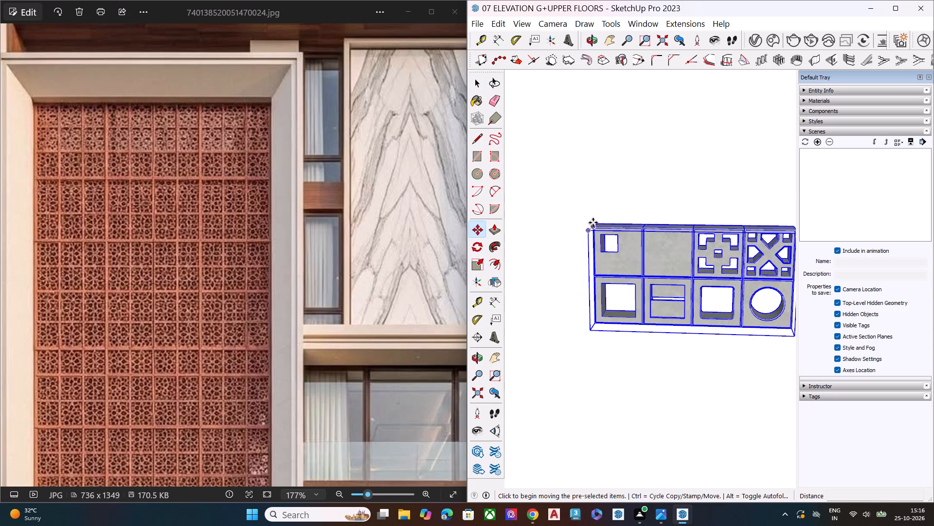
middle_drag(599, 229, 620, 318)
scroll(618, 302, up, 5)
click(585, 214)
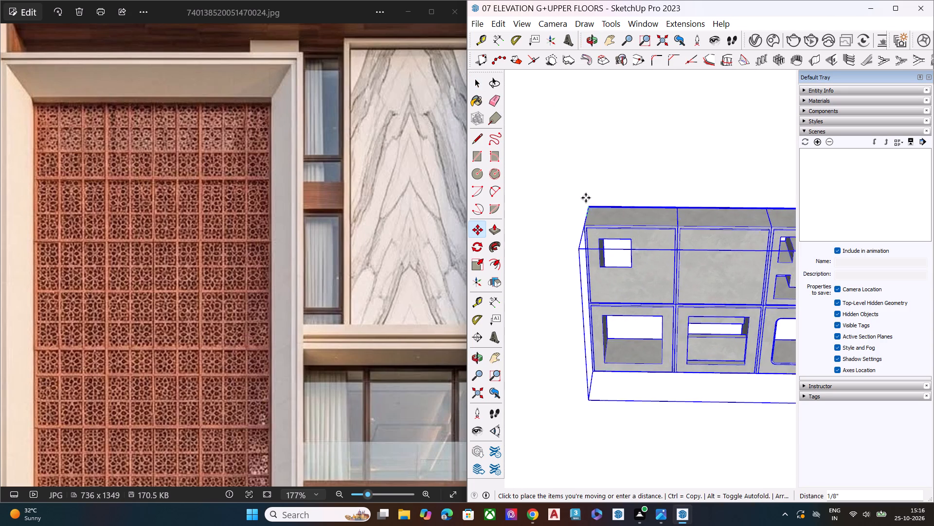
scroll(609, 429, down, 3)
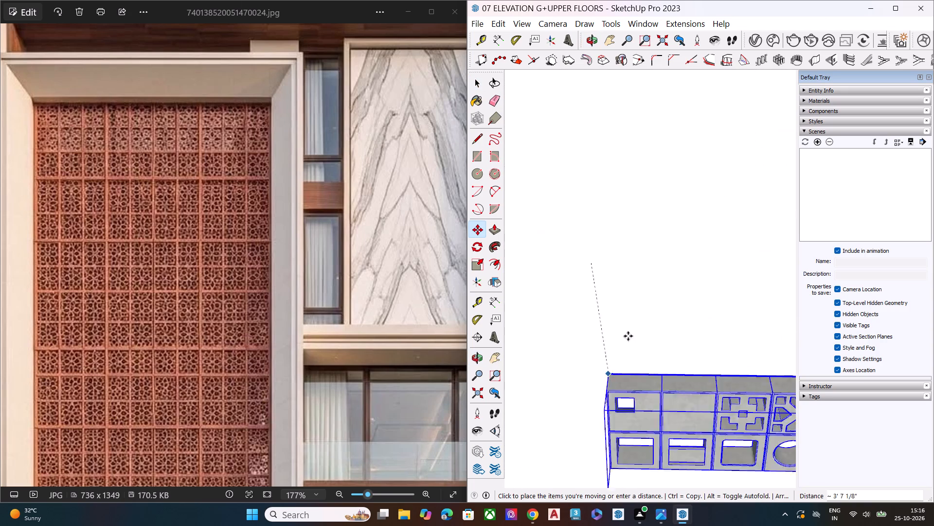
scroll(628, 336, down, 2)
scroll(632, 334, up, 1)
scroll(642, 334, down, 1)
scroll(643, 335, up, 1)
scroll(644, 335, down, 10)
scroll(649, 325, down, 16)
scroll(648, 271, up, 3)
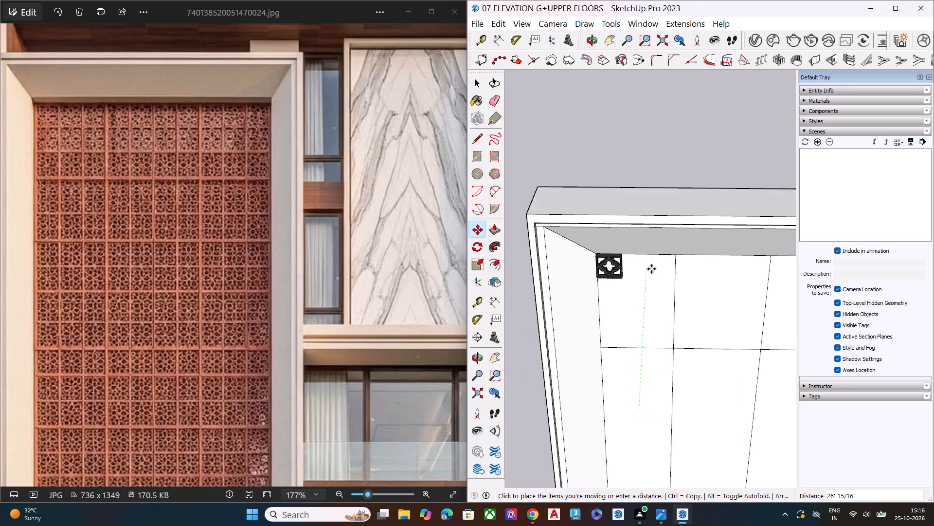
scroll(651, 269, up, 7)
scroll(592, 244, up, 1)
scroll(591, 244, down, 1)
scroll(587, 243, up, 5)
click(593, 234)
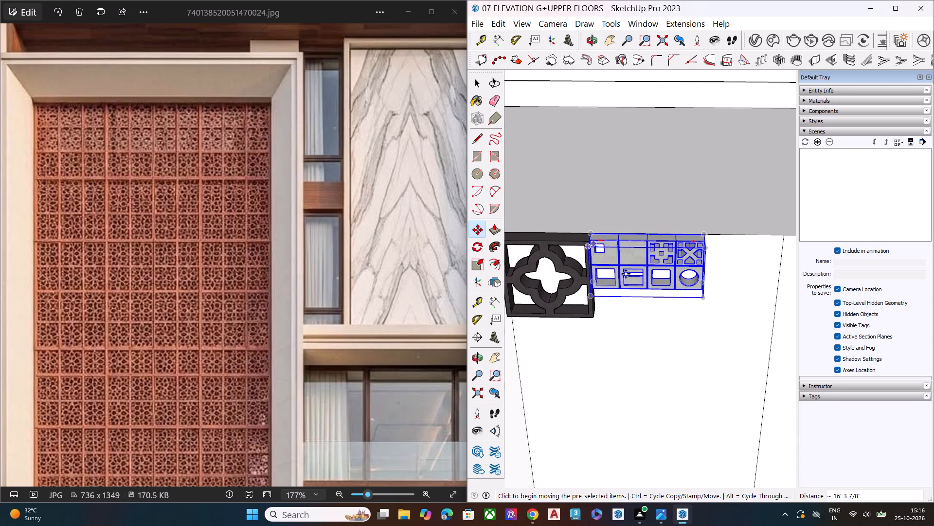
Examine how the eight-block group lines up with the side and front of the black jali block.
scroll(644, 287, up, 1)
middle_drag(642, 289, 467, 244)
scroll(633, 254, up, 5)
scroll(637, 254, down, 1)
scroll(637, 254, up, 3)
middle_drag(647, 261, 649, 204)
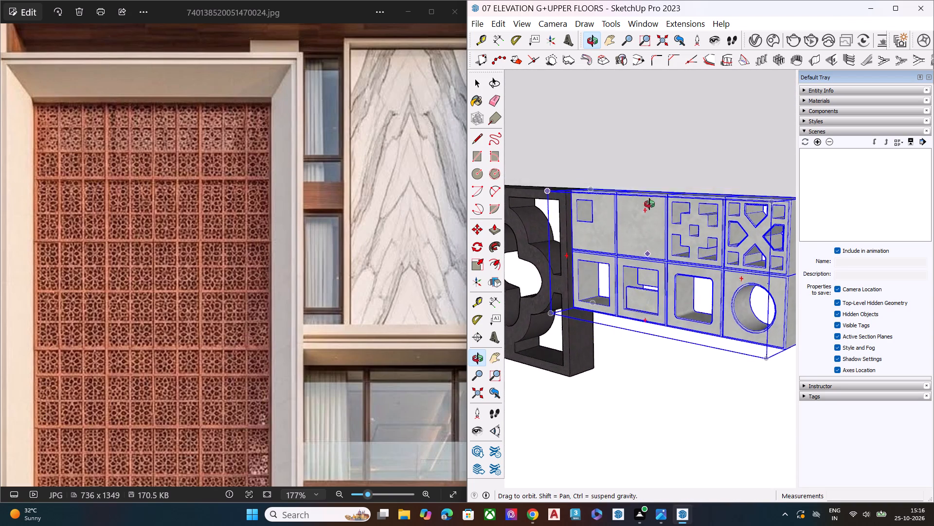
middle_drag(649, 204, 654, 165)
scroll(647, 246, up, 3)
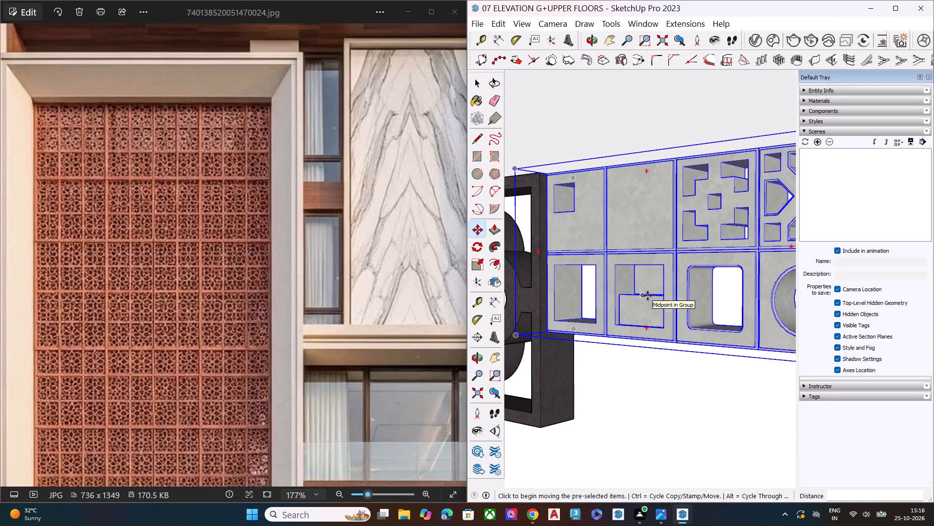
Scale the eight-block group downward so its height matches the lower corner of the black jali block.
key(s)
middle_drag(659, 374, 665, 259)
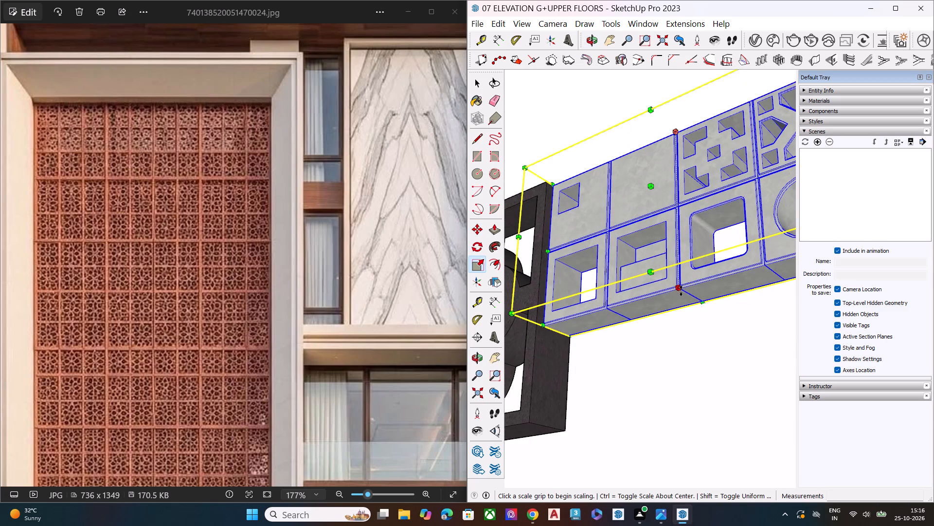
click(678, 286)
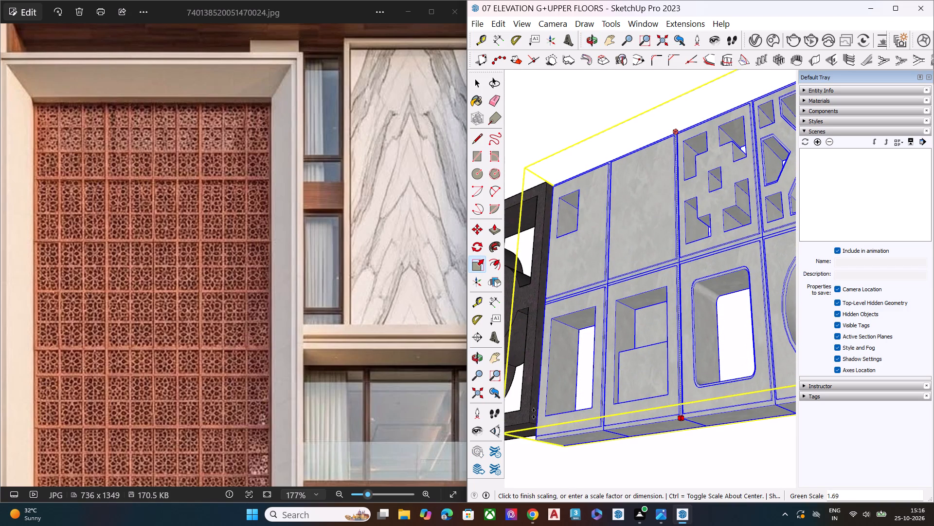
click(529, 419)
key(space)
Scale the depth of the eight-block group by about 1.17.
scroll(566, 342, down, 5)
middle_drag(625, 308, 609, 389)
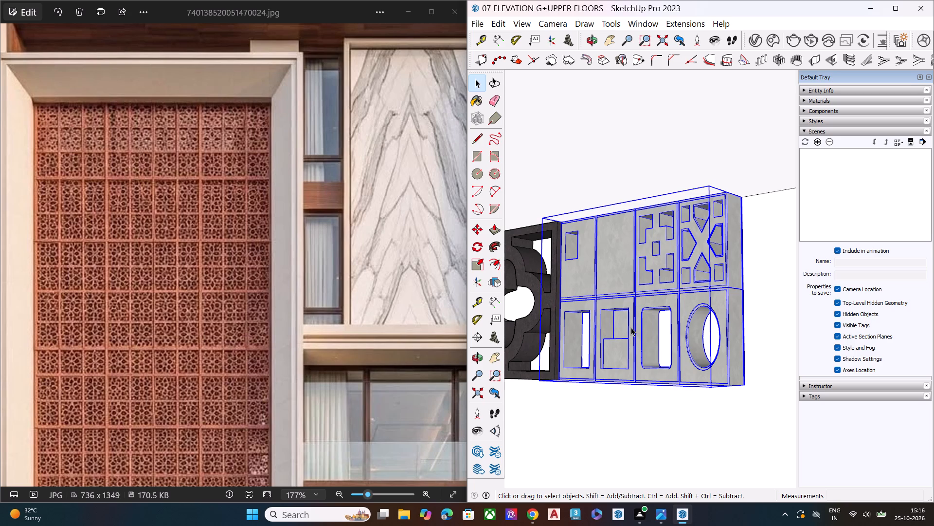
scroll(592, 286, up, 2)
middle_drag(621, 293, 589, 396)
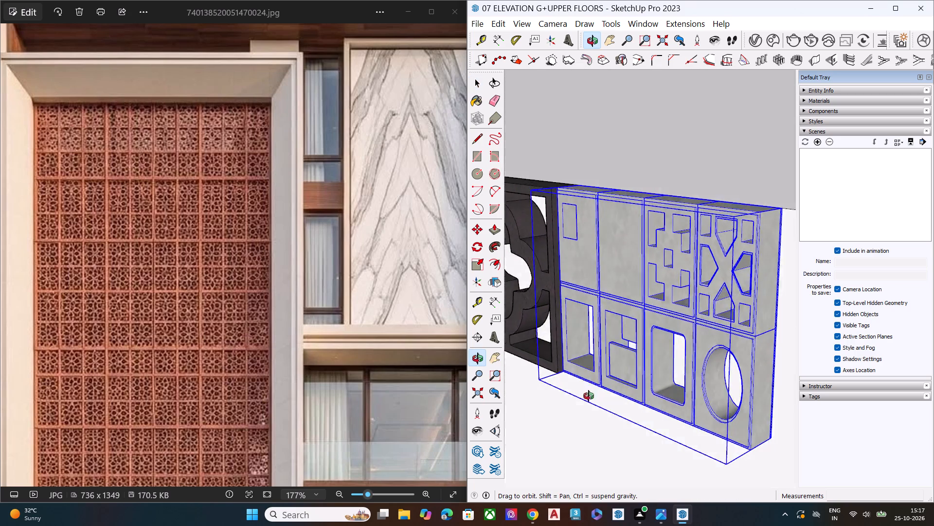
middle_drag(589, 396, 563, 418)
scroll(575, 319, up, 4)
key(s)
click(629, 319)
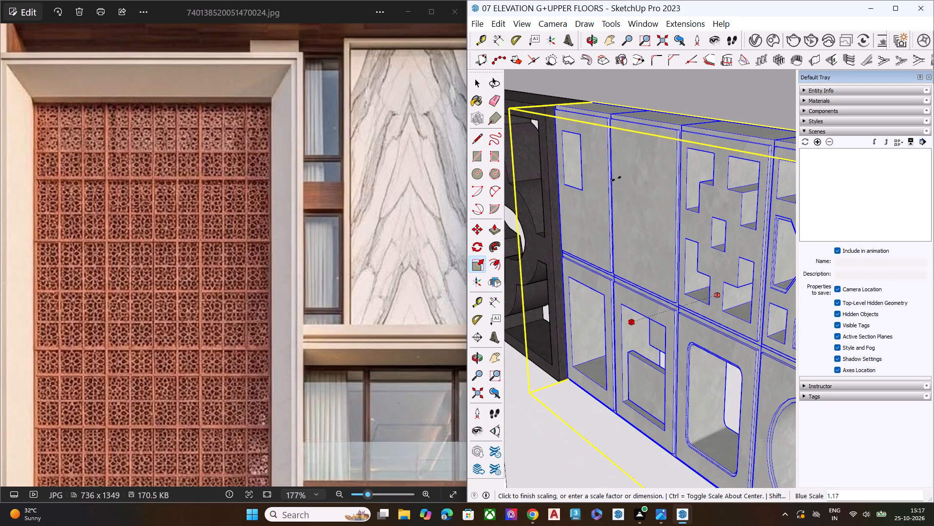
click(620, 176)
key(space)
Scale the depth of the eight-block group again, by about 1.27.
middle_drag(570, 257, 610, 93)
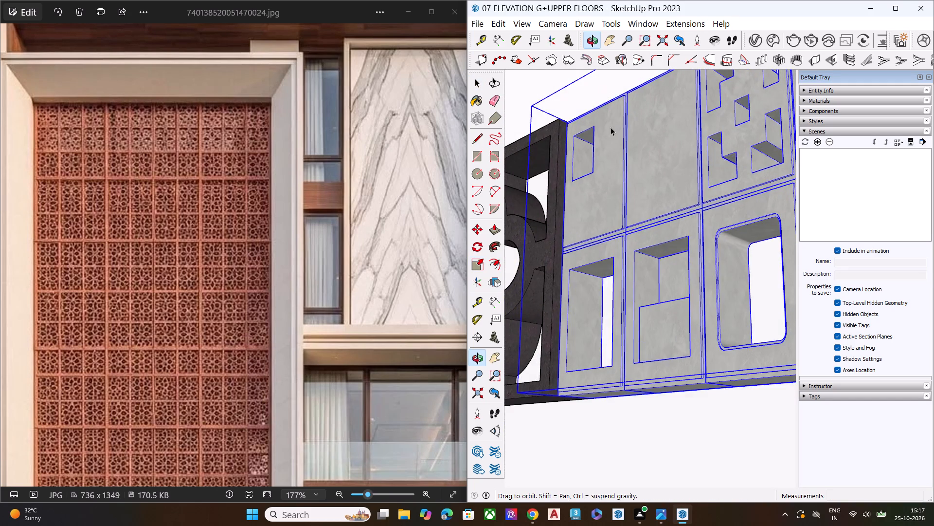
middle_drag(588, 314, 559, 168)
key(s)
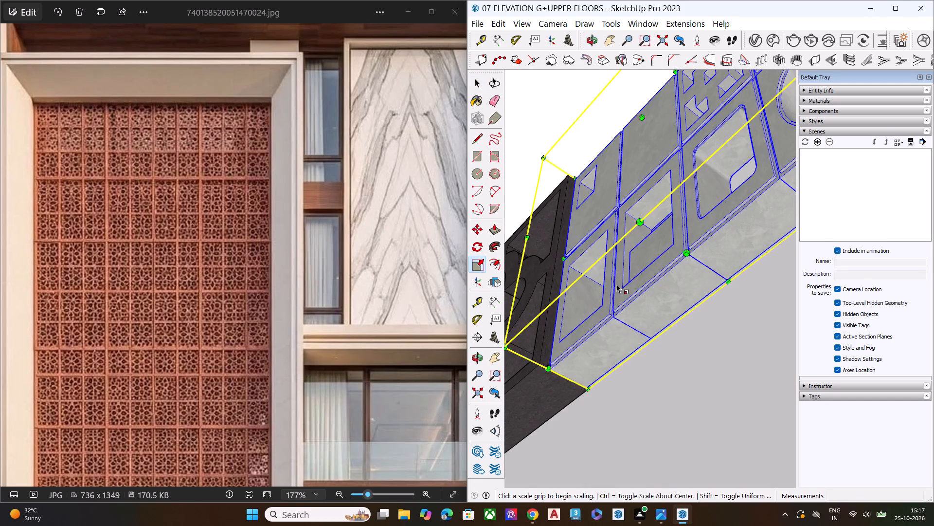
click(641, 118)
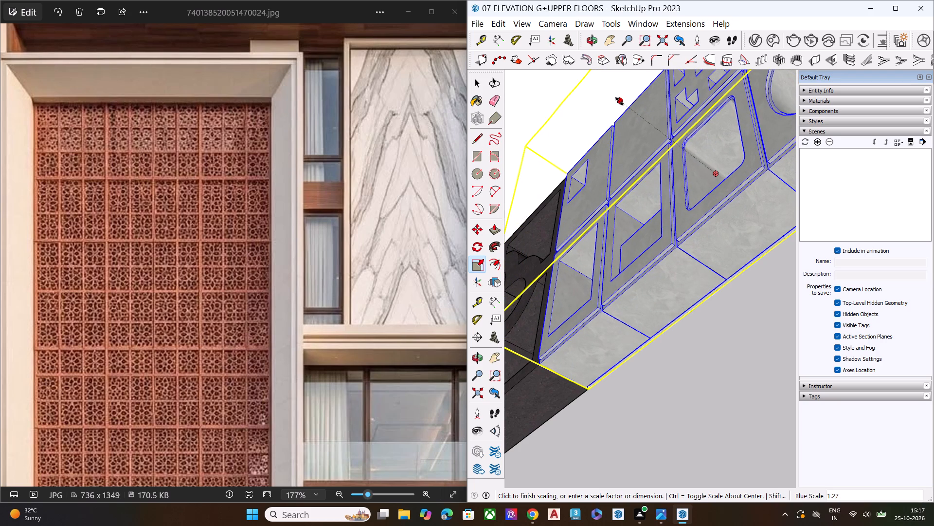
click(619, 101)
key(space)
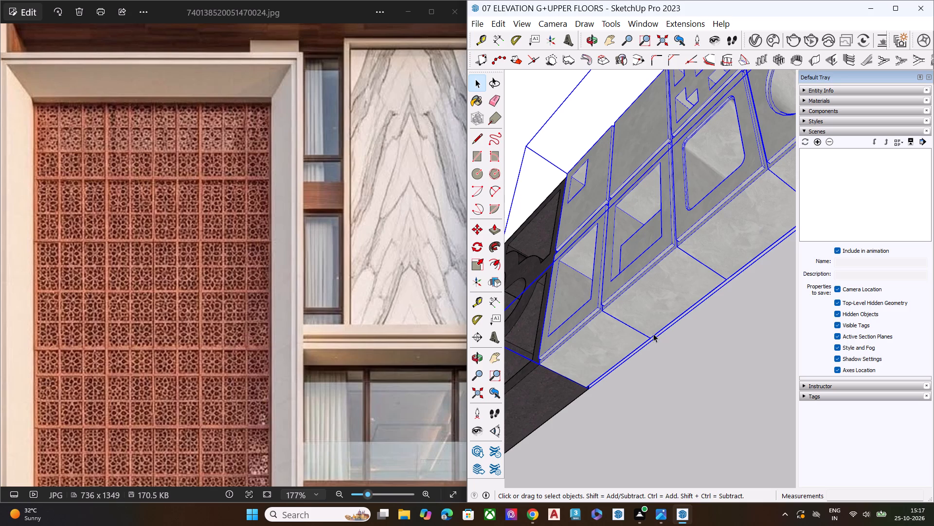
Stretch the eight-block group's width by about 1.71, away from the black jali block to the vertical panel line in the recess.
scroll(588, 305, down, 4)
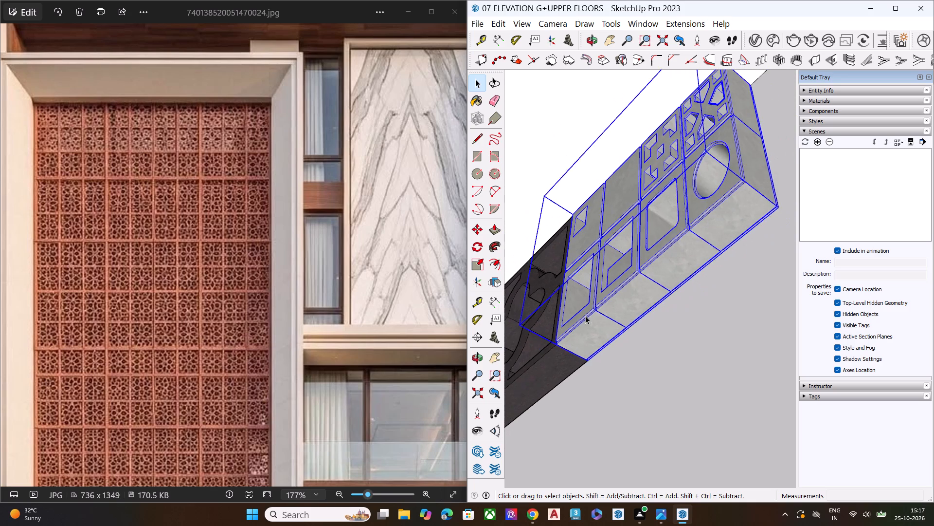
scroll(585, 316, down, 10)
middle_drag(627, 323, 646, 472)
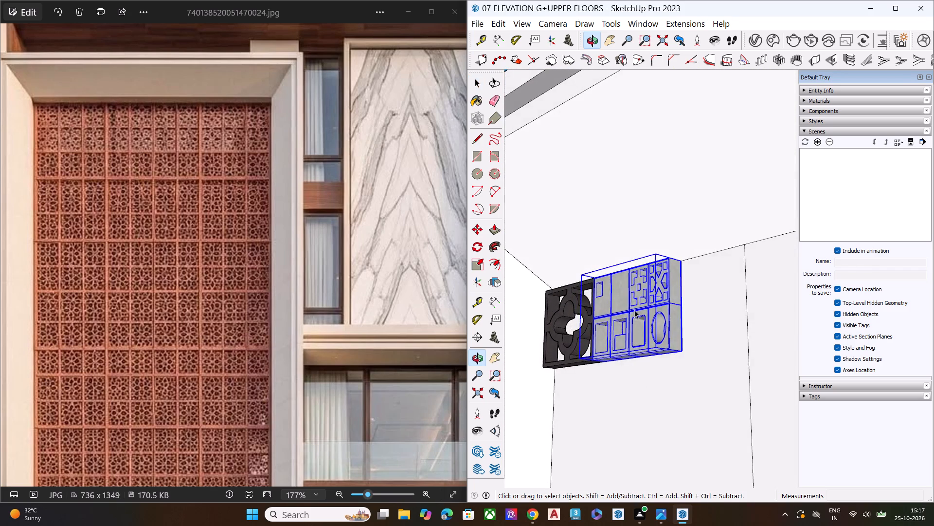
scroll(641, 298, down, 7)
middle_drag(644, 327, 813, 441)
key(space)
scroll(659, 303, up, 1)
scroll(659, 303, down, 1)
scroll(655, 300, up, 9)
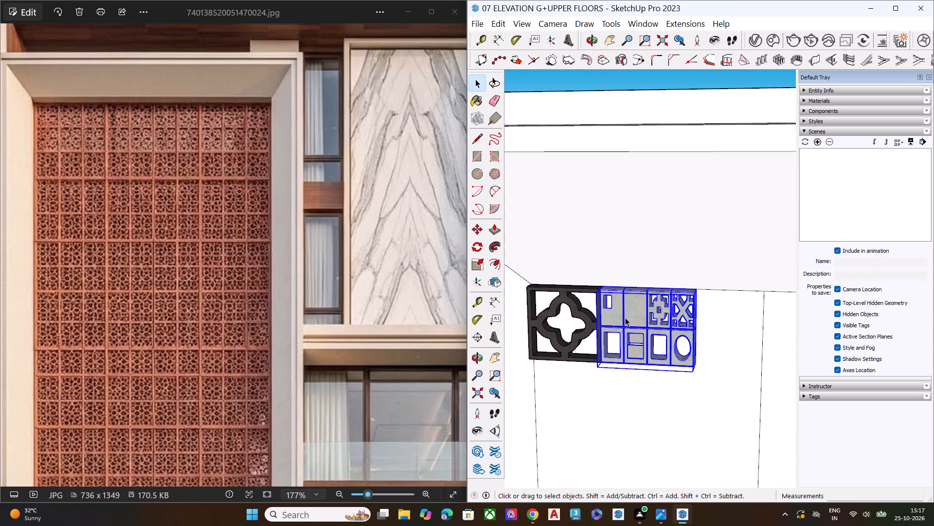
scroll(625, 316, up, 8)
click(631, 316)
scroll(570, 304, down, 5)
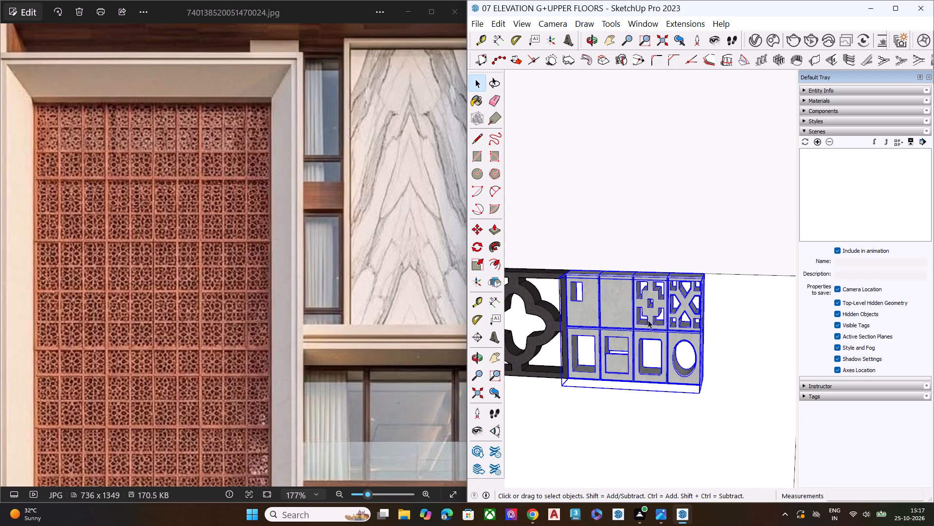
scroll(606, 298, down, 5)
scroll(604, 299, up, 1)
scroll(604, 299, down, 1)
key(s)
click(668, 318)
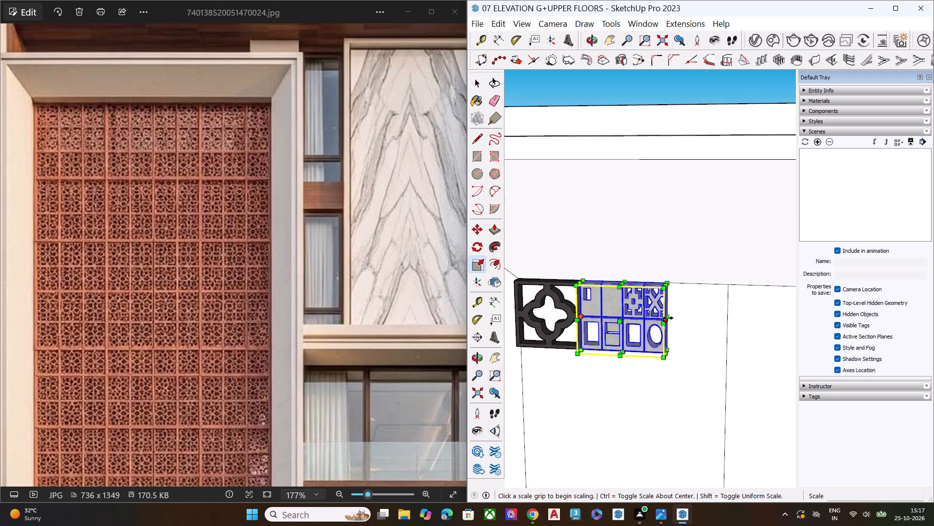
click(728, 327)
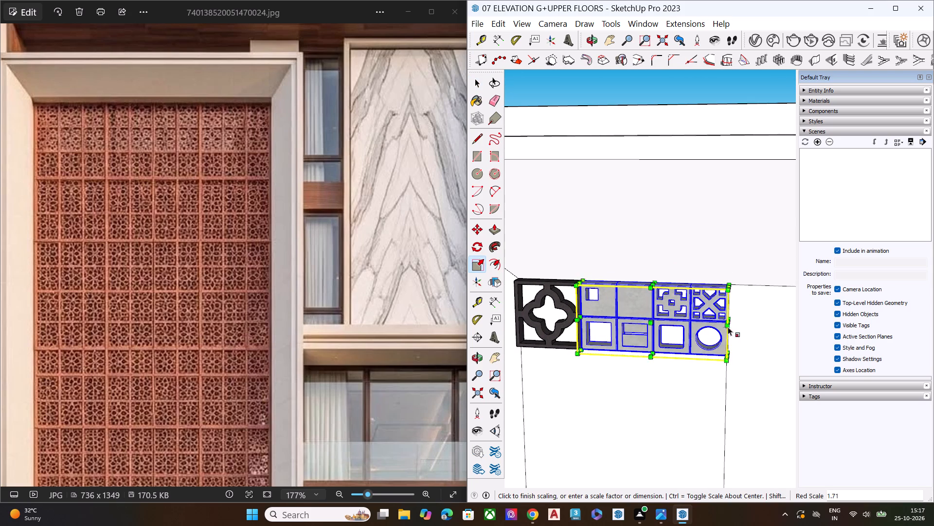
key(space)
Stretch the eight-block group downward to about 2.00 times its height.
middle_drag(583, 325, 836, 303)
scroll(627, 314, up, 7)
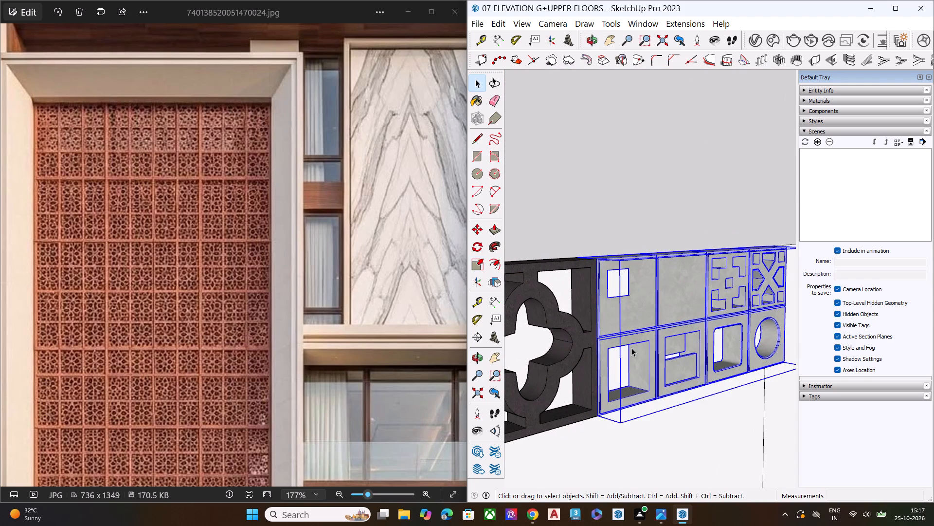
key(s)
click(709, 384)
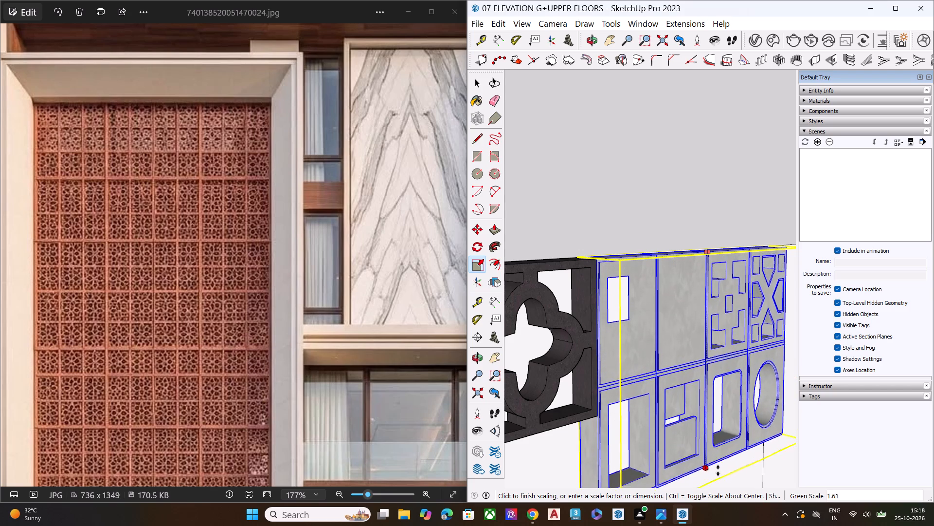
click(724, 506)
key(space)
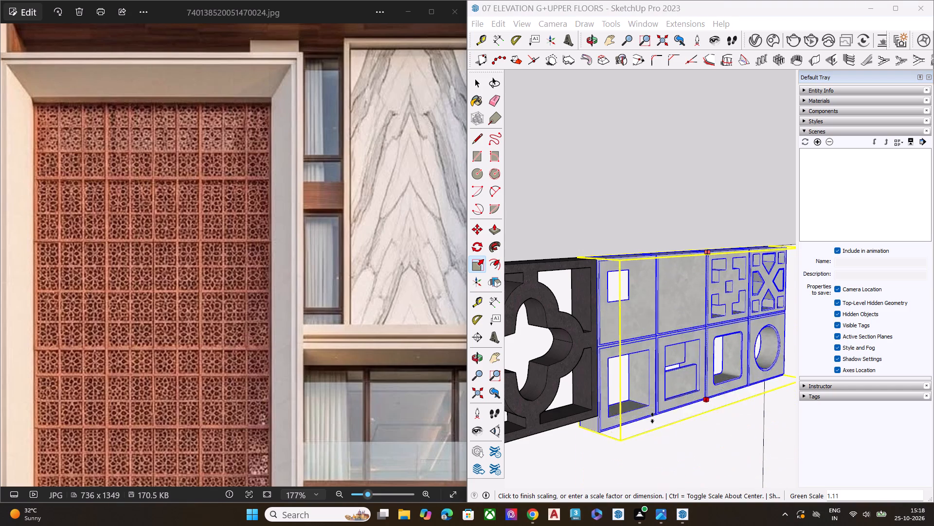
click(713, 505)
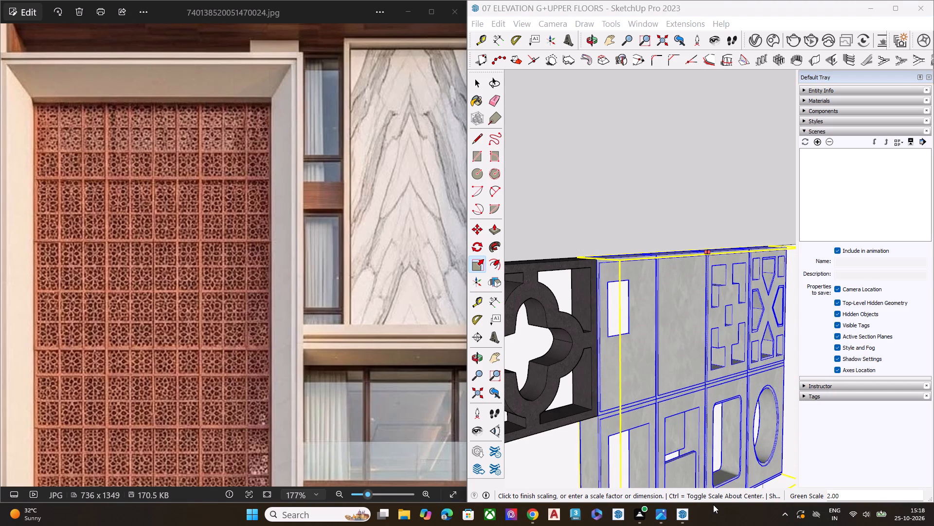
scroll(679, 407, down, 6)
scroll(668, 347, up, 1)
scroll(698, 375, down, 4)
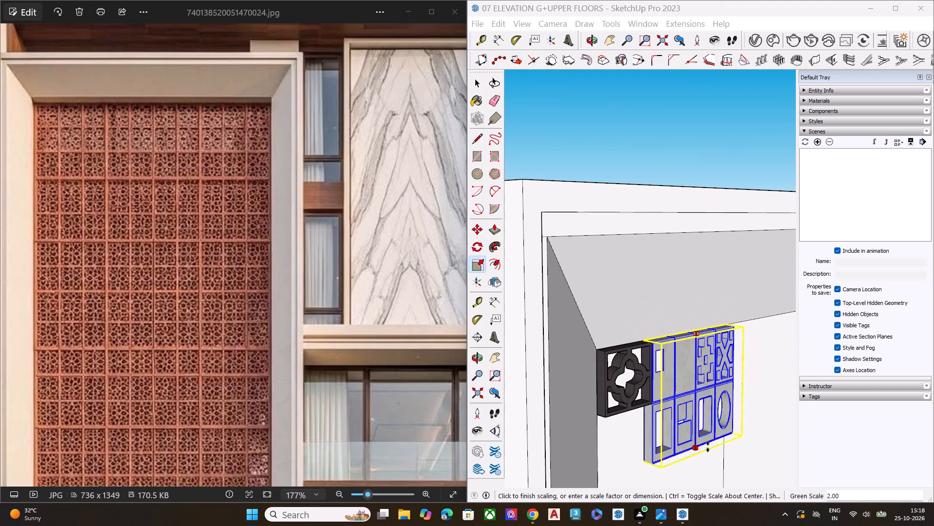
click(714, 449)
key(space)
Move the enlarged eight-block group sideways about 16' 11" along the red axis, out of the recess into open space beside the frame.
scroll(597, 325, down, 3)
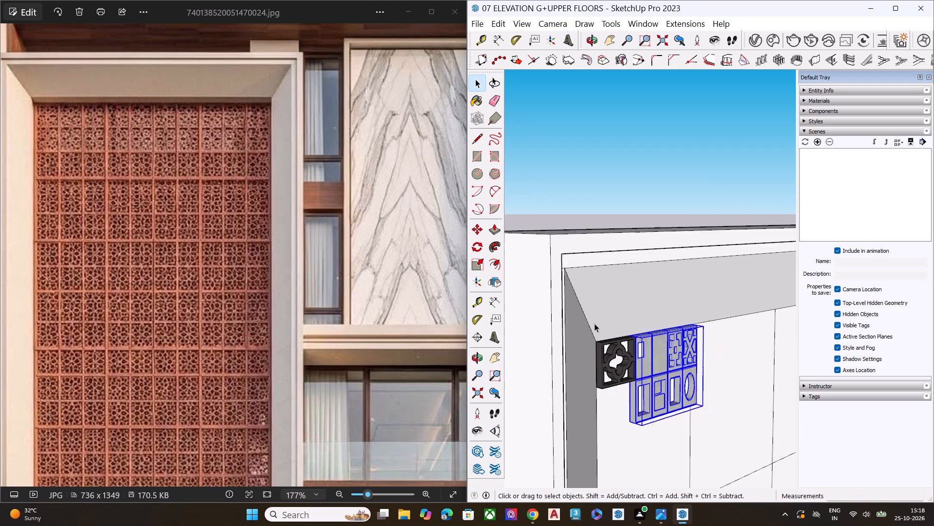
scroll(594, 323, down, 4)
middle_drag(668, 392, 423, 340)
scroll(594, 369, up, 6)
scroll(564, 330, down, 5)
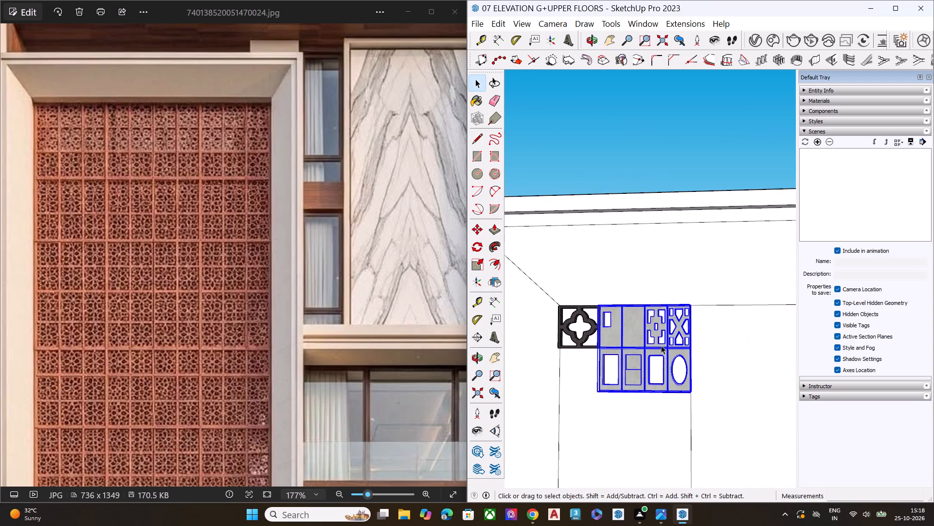
scroll(668, 343, up, 1)
scroll(668, 343, down, 1)
scroll(668, 343, up, 1)
scroll(668, 343, down, 1)
scroll(668, 343, up, 7)
scroll(675, 346, down, 7)
scroll(606, 345, up, 3)
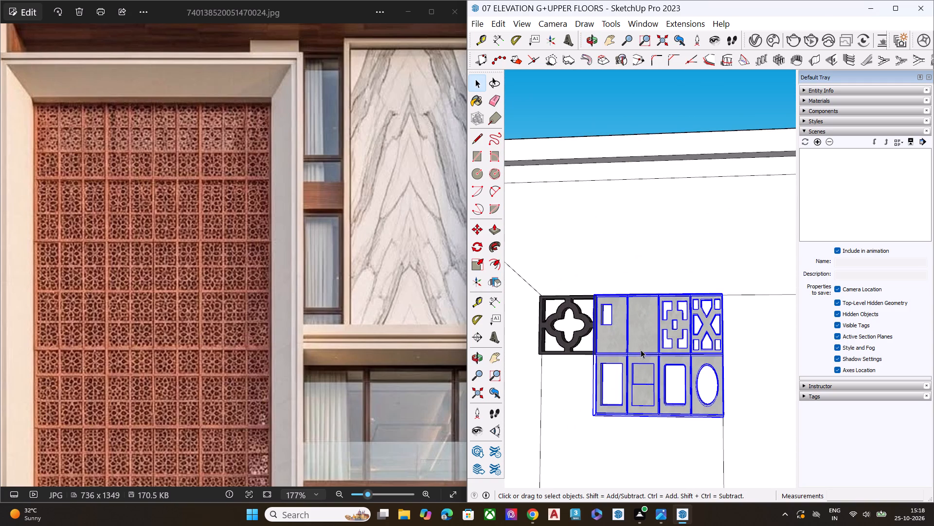
key(m)
click(663, 352)
scroll(648, 385, down, 6)
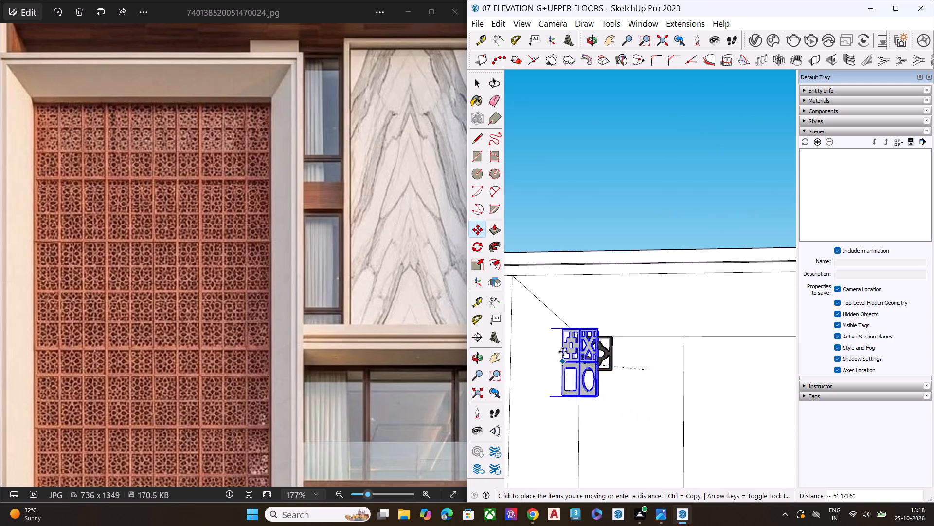
scroll(600, 334, down, 13)
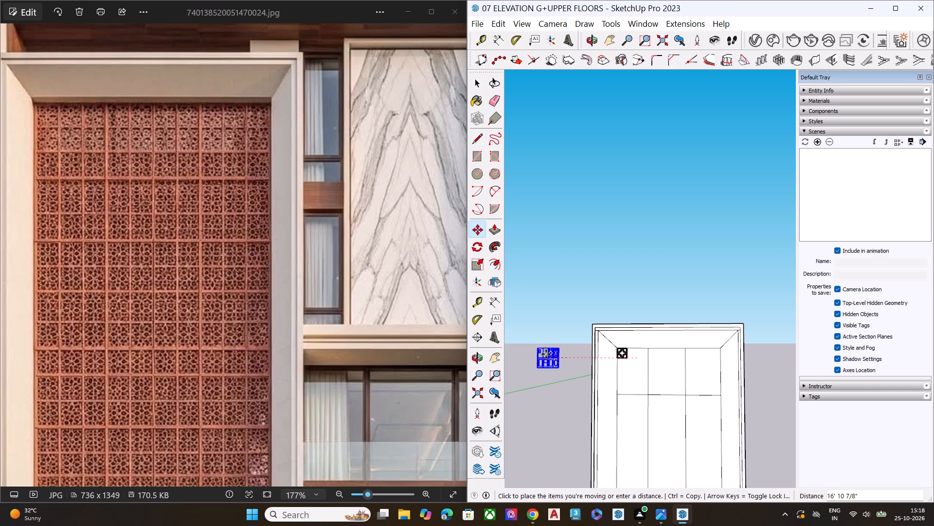
click(546, 354)
key(space)
Explode the eight-block component beside the frame into its separate blocks.
middle_drag(607, 376, 641, 376)
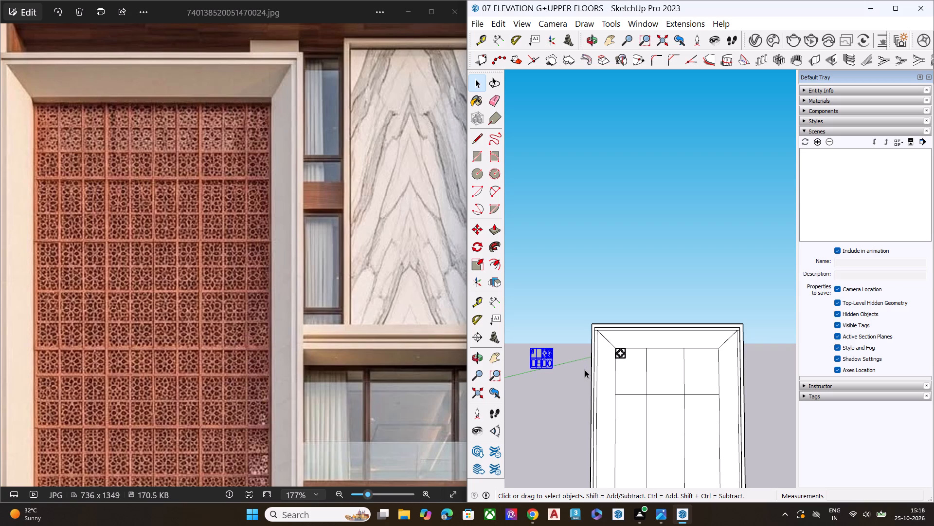
scroll(561, 366, up, 5)
key(space)
scroll(616, 373, down, 1)
scroll(623, 375, up, 1)
scroll(630, 377, down, 1)
scroll(631, 377, up, 1)
scroll(633, 378, down, 3)
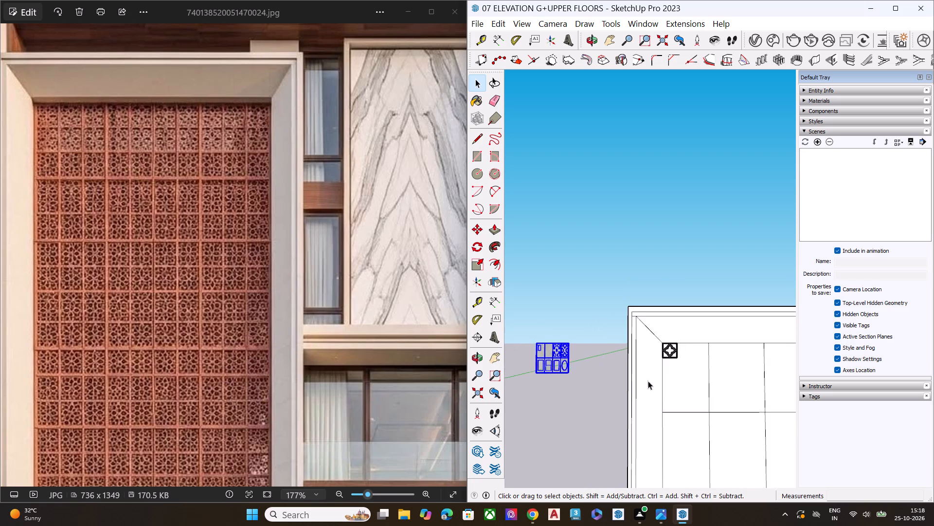
scroll(565, 372, up, 3)
scroll(546, 366, down, 1)
scroll(546, 366, up, 5)
scroll(683, 387, down, 2)
scroll(687, 388, up, 4)
scroll(699, 389, down, 6)
scroll(602, 373, up, 10)
right_click(628, 353)
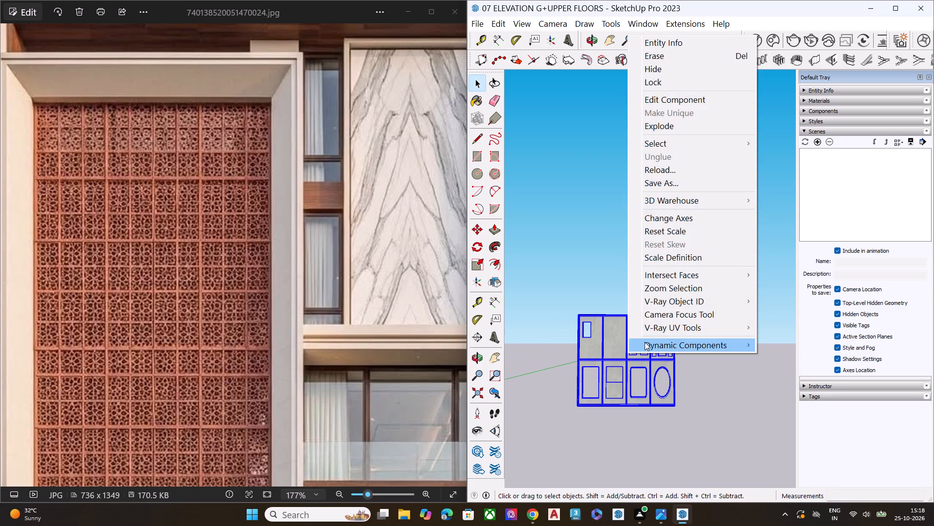
click(664, 127)
Open the plain solid block in the upper row for editing and examine its geometry from several sides.
scroll(619, 345, up, 3)
double_click(619, 345)
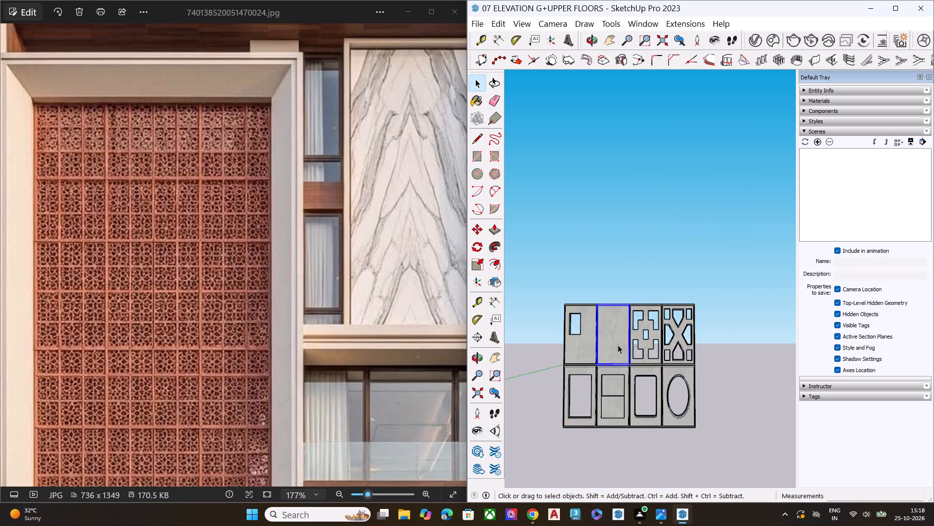
scroll(592, 341, up, 1)
middle_drag(592, 341, 839, 519)
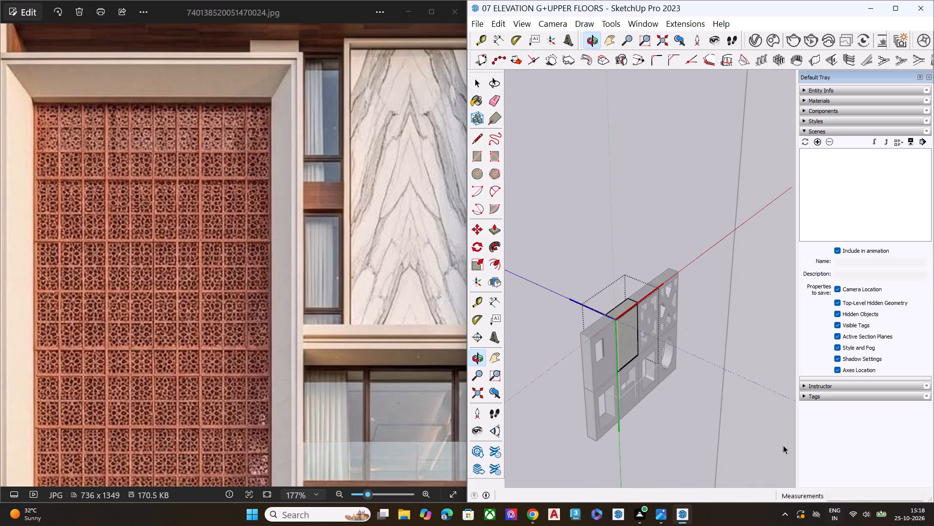
scroll(714, 379, up, 8)
click(592, 368)
click(620, 405)
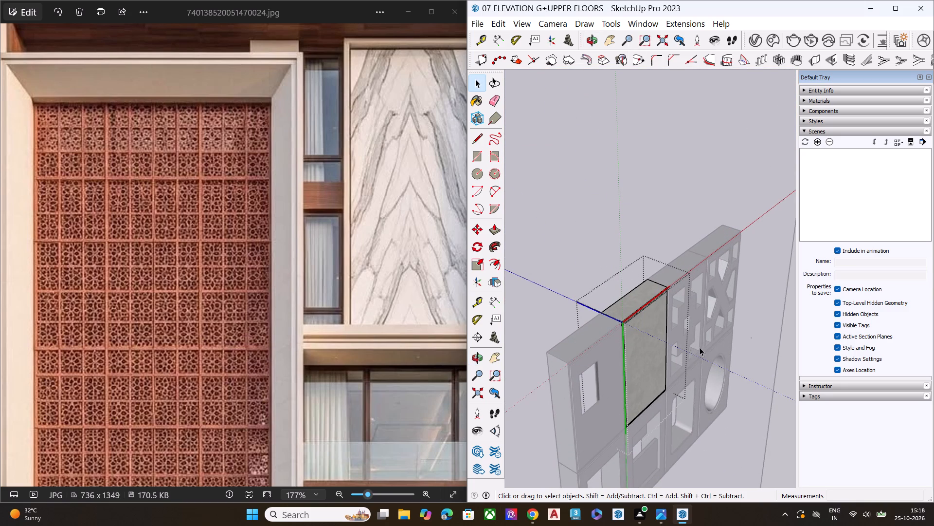
middle_drag(700, 347, 531, 306)
scroll(531, 287, up, 1)
scroll(589, 209, down, 6)
scroll(607, 212, up, 1)
scroll(608, 214, down, 2)
key(space)
scroll(609, 263, down, 9)
click(680, 200)
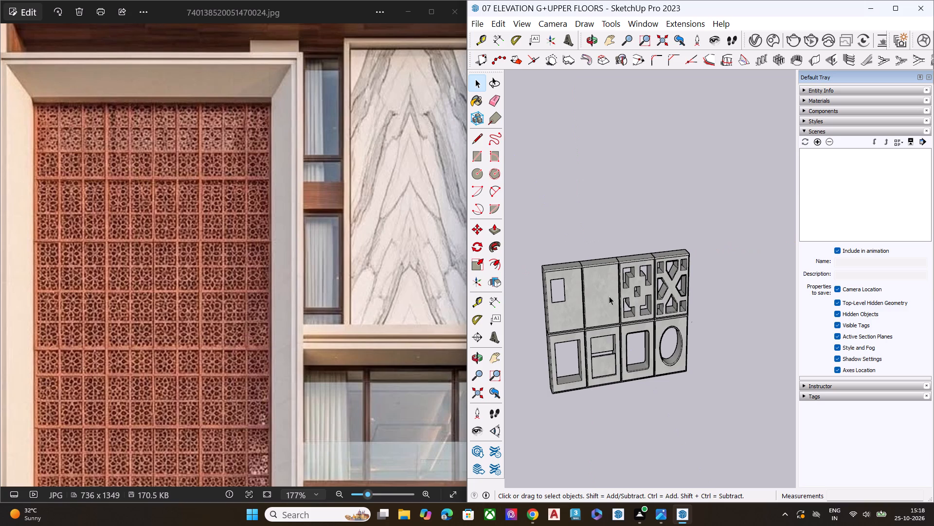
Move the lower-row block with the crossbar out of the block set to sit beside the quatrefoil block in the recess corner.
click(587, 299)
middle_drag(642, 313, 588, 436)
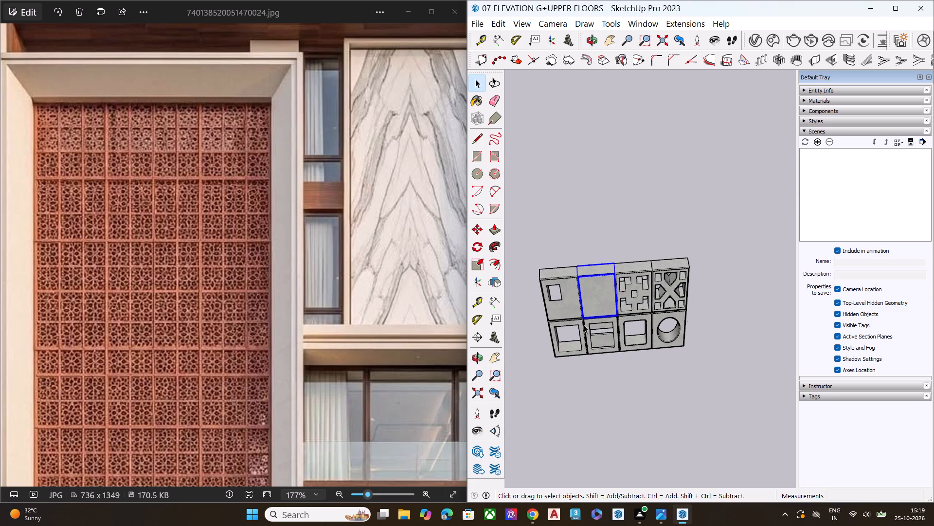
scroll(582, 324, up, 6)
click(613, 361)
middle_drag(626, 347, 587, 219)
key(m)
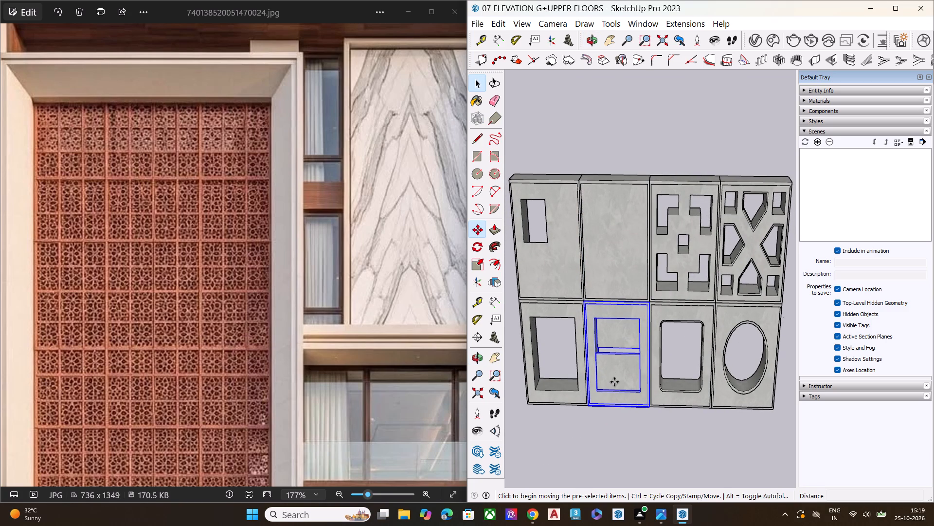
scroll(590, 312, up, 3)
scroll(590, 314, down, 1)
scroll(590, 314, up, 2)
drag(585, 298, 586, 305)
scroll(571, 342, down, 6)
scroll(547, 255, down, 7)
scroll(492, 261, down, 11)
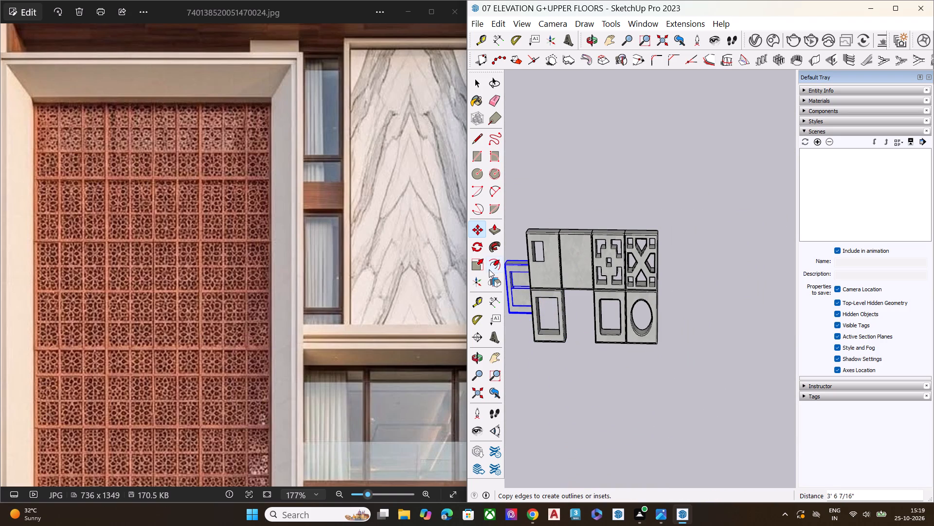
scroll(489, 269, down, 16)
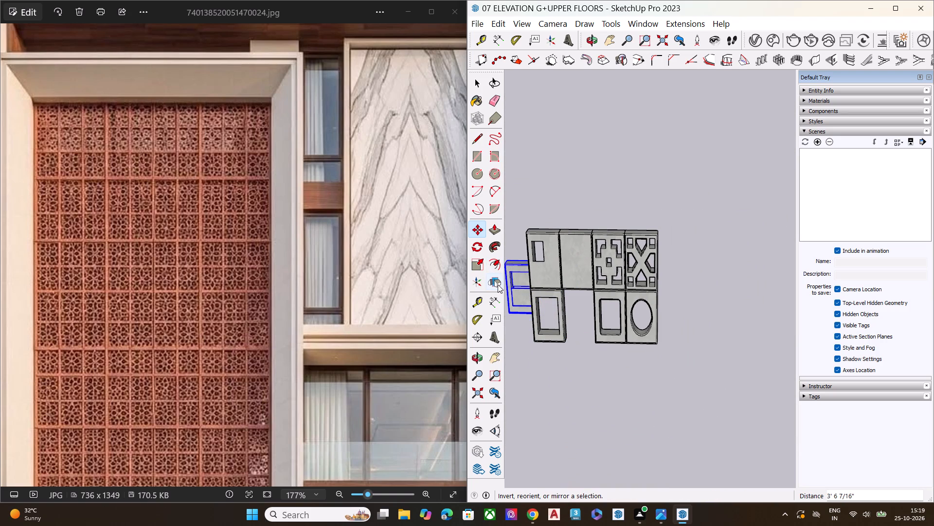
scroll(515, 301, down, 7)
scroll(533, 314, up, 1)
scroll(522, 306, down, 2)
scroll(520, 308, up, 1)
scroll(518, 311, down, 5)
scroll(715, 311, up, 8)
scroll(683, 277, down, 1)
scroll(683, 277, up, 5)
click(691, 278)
Examine the crossbar block against the quatrefoil block in the recess from several angles, comparing their size and fit.
middle_drag(709, 301, 566, 338)
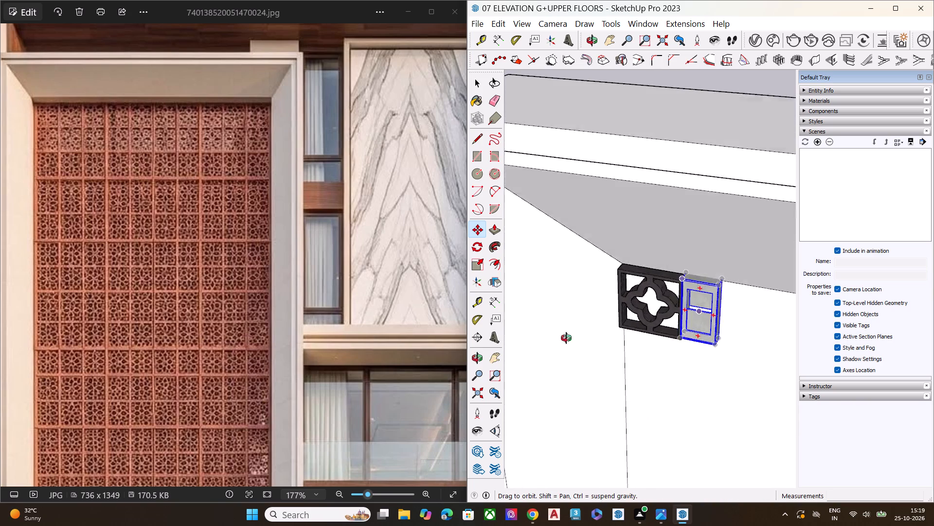
middle_drag(566, 338, 413, 283)
scroll(601, 286, up, 9)
scroll(672, 311, up, 1)
middle_drag(674, 298, 721, 242)
scroll(723, 240, up, 1)
scroll(557, 250, down, 3)
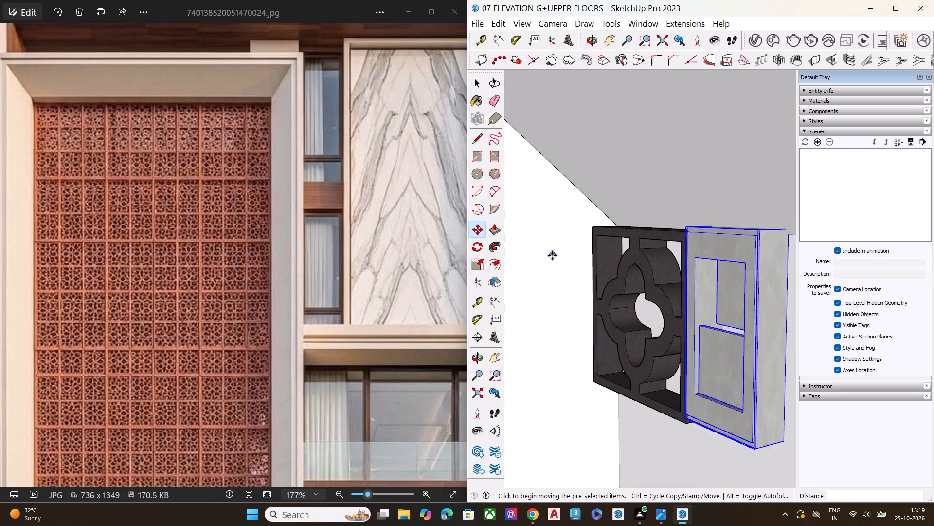
scroll(552, 255, down, 2)
scroll(552, 258, up, 1)
scroll(552, 259, down, 3)
middle_drag(642, 324, 891, 282)
scroll(889, 282, up, 1)
scroll(683, 286, down, 1)
scroll(683, 287, up, 1)
scroll(683, 287, down, 6)
Move the crossbar block about 13' 10" out of the recess into the open space between the frame and the block set.
key(space)
click(694, 319)
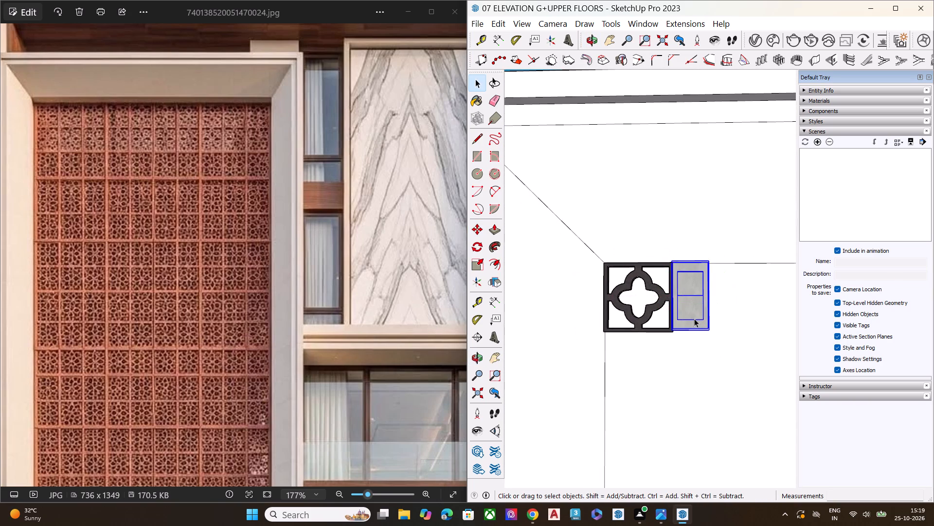
key(m)
click(699, 314)
scroll(704, 357, down, 10)
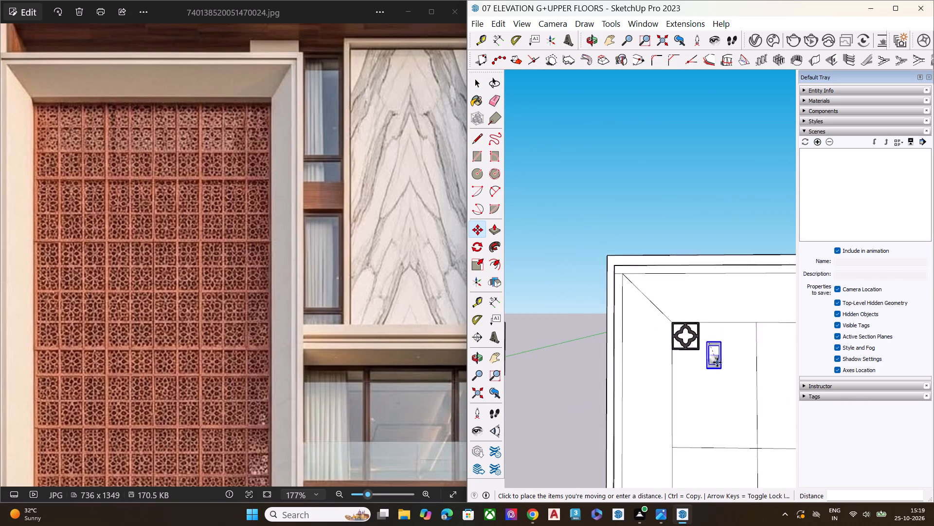
scroll(717, 362, down, 4)
click(590, 356)
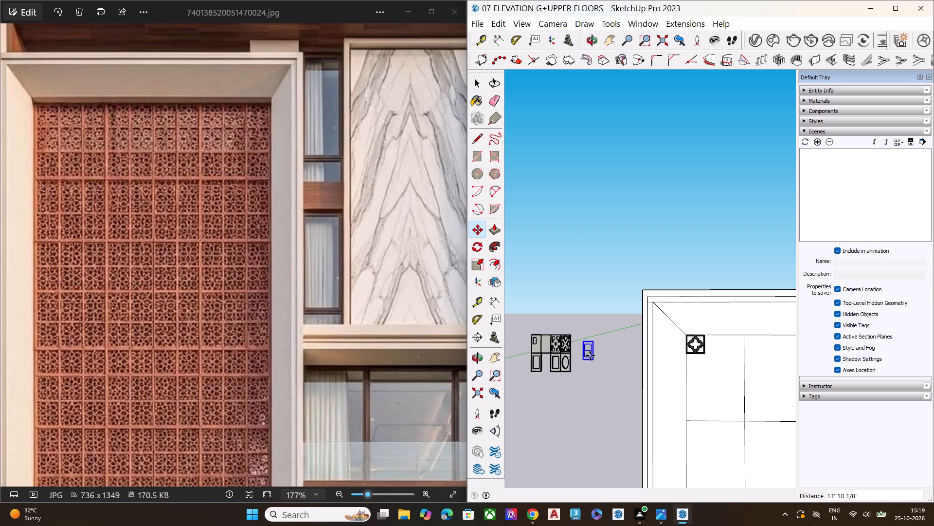
key(space)
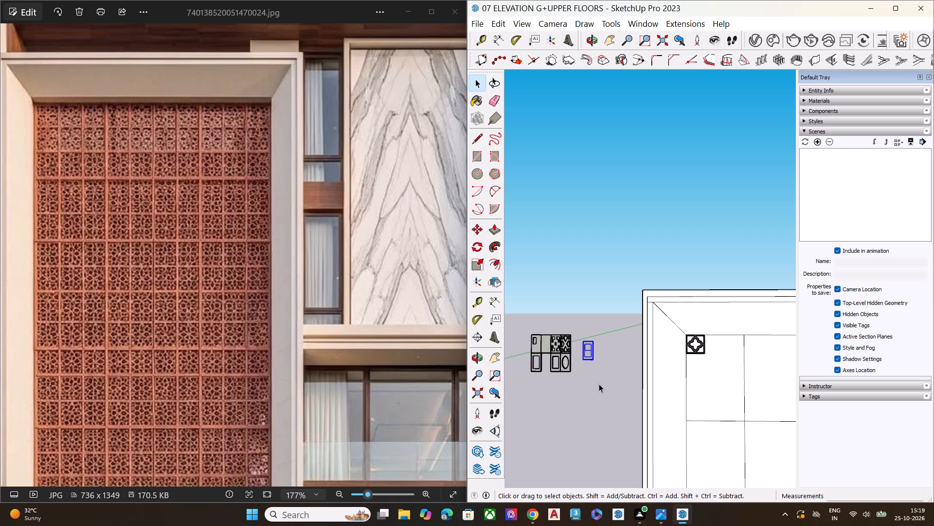
Trace the quatrefoil block's bottom edge and free side on the recess wall with the Line tool, about 2' 1 3/16" up the side.
scroll(659, 334, up, 2)
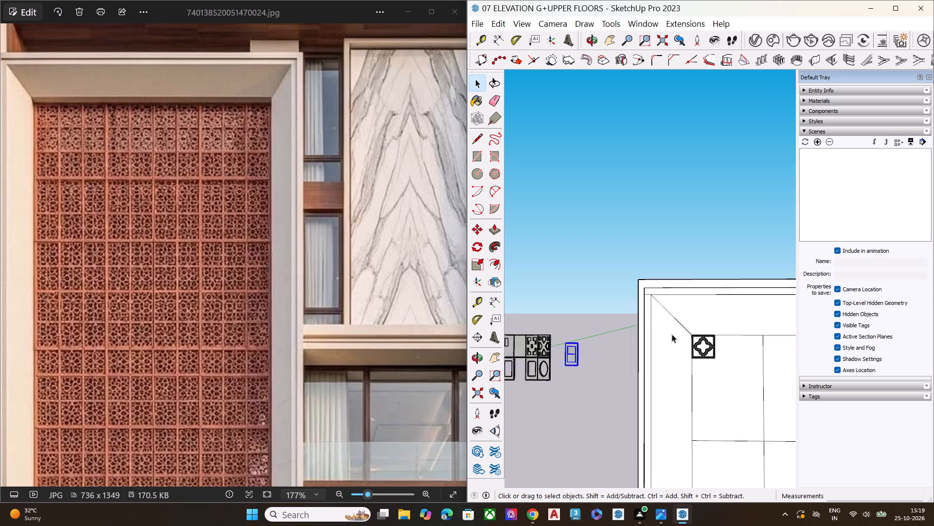
scroll(672, 334, up, 5)
scroll(612, 342, down, 6)
middle_drag(694, 372, 699, 371)
key(space)
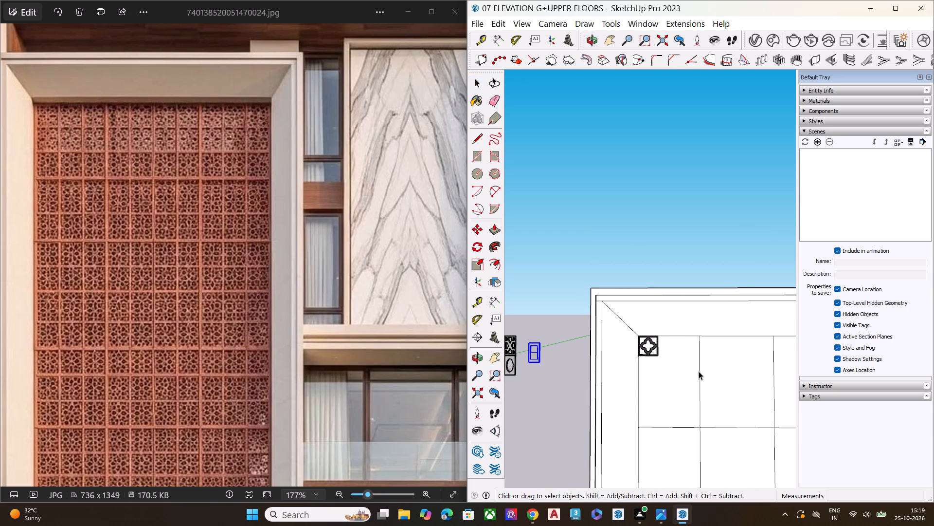
key(l)
middle_drag(686, 364, 683, 355)
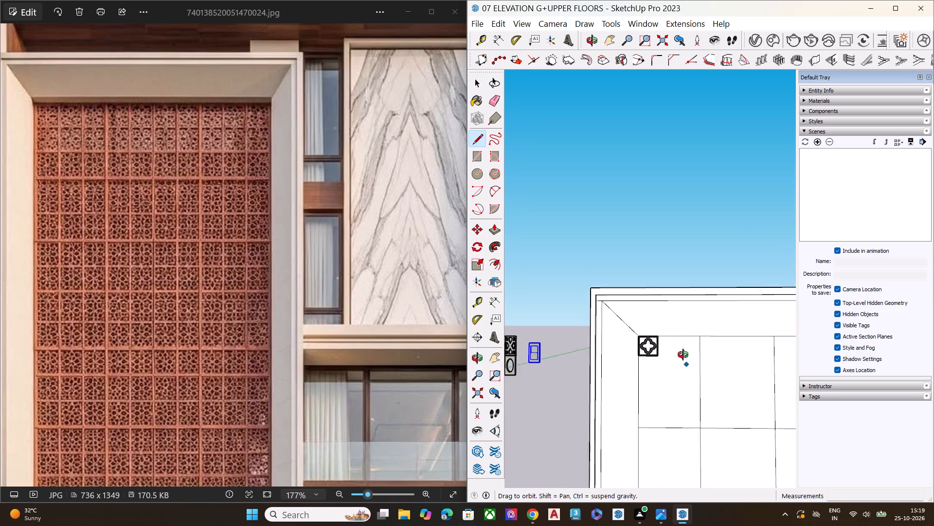
middle_drag(683, 355, 683, 342)
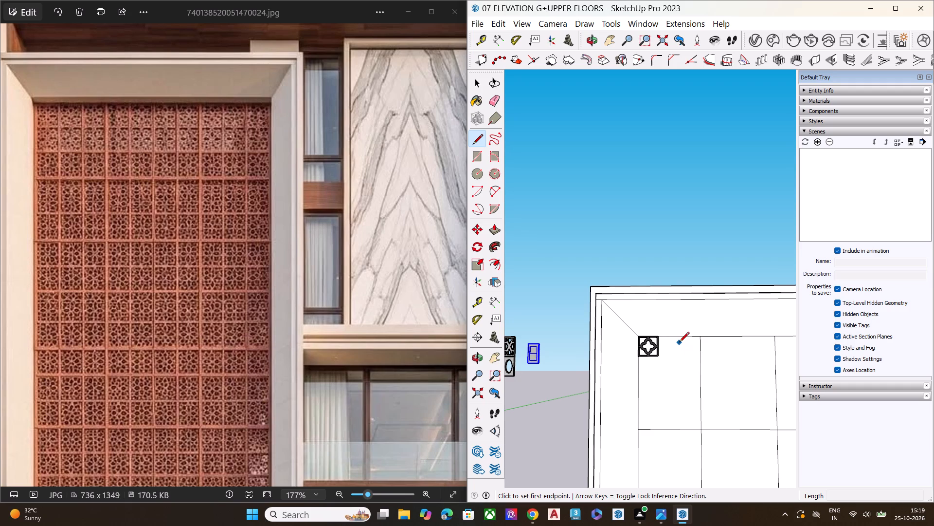
scroll(667, 343, up, 7)
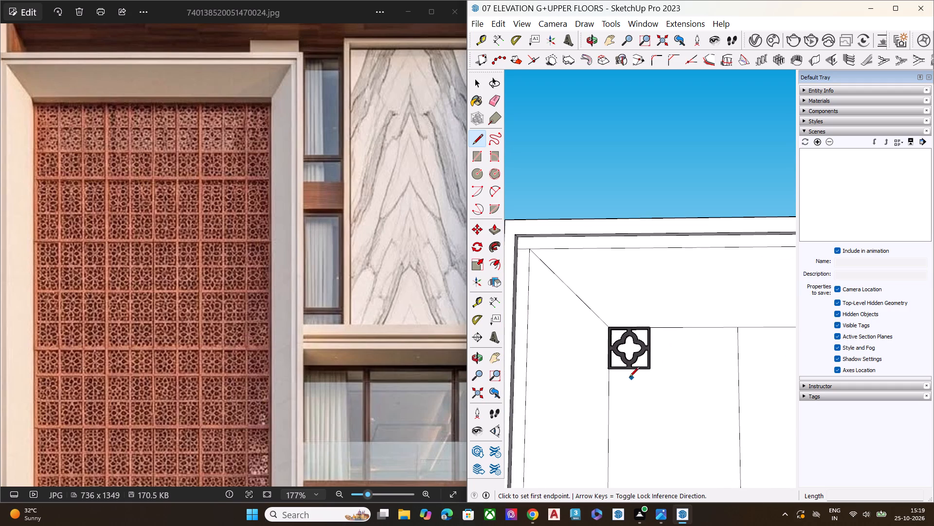
middle_drag(611, 372, 637, 276)
scroll(626, 336, up, 7)
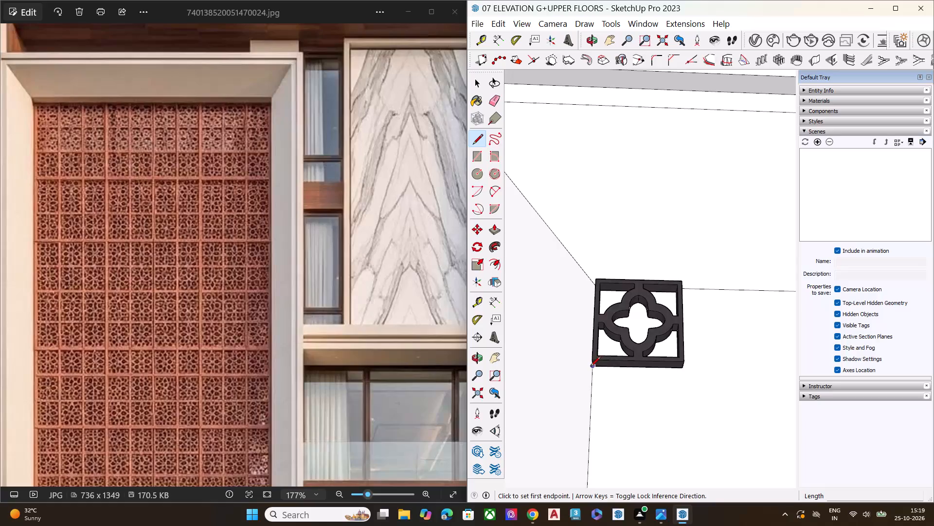
click(592, 367)
click(683, 370)
middle_drag(693, 361, 606, 440)
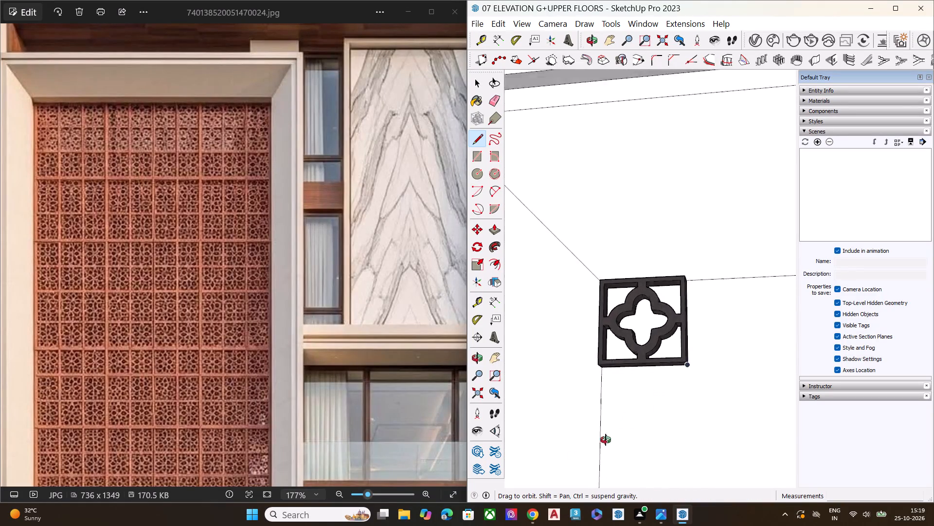
middle_drag(606, 440, 553, 475)
scroll(698, 329, up, 7)
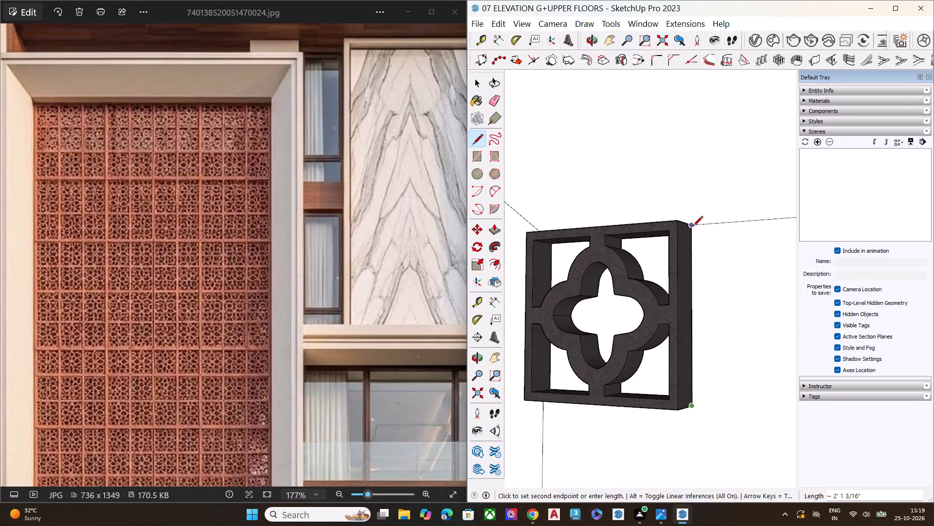
click(693, 227)
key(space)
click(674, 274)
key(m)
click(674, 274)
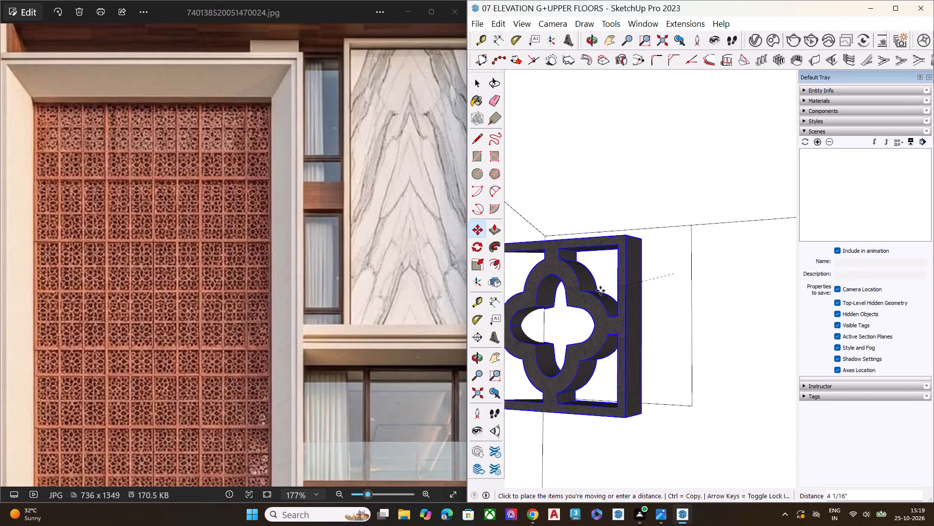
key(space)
Move the quatrefoil block sideways off the traced square in the recess's upper corner.
click(549, 312)
scroll(557, 295, down, 3)
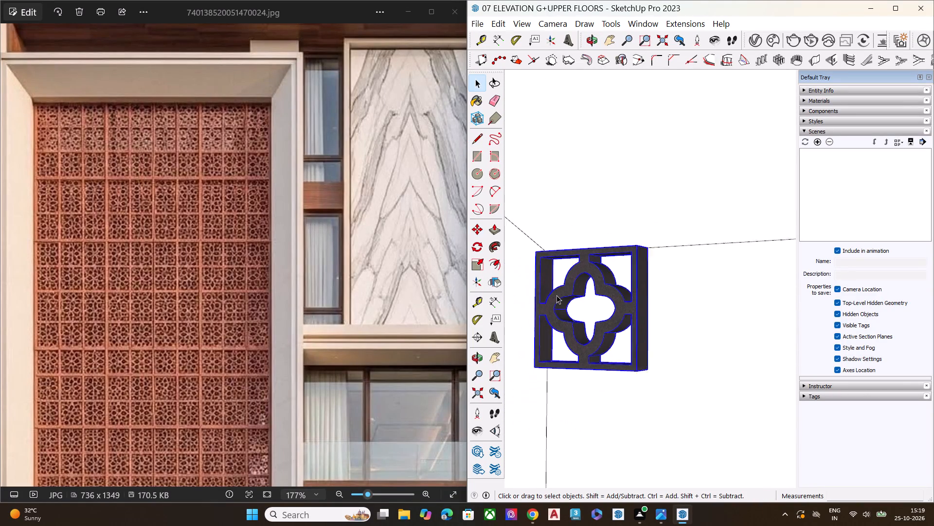
scroll(557, 295, down, 9)
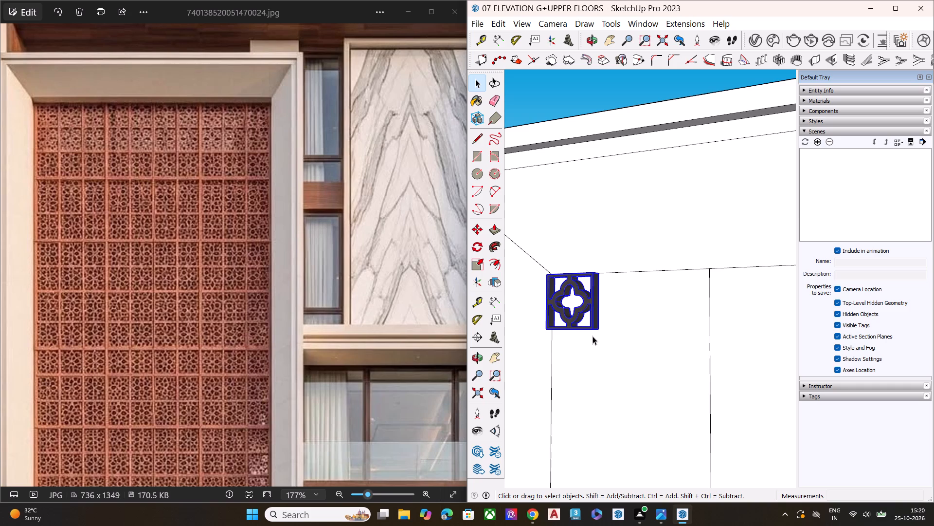
middle_drag(596, 350, 637, 469)
scroll(607, 364, up, 6)
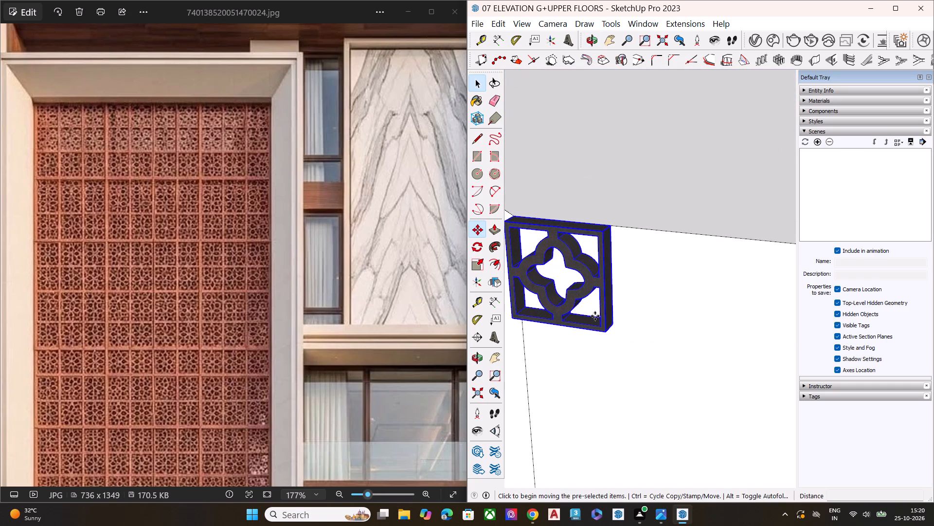
key(m)
click(603, 311)
click(512, 332)
key(space)
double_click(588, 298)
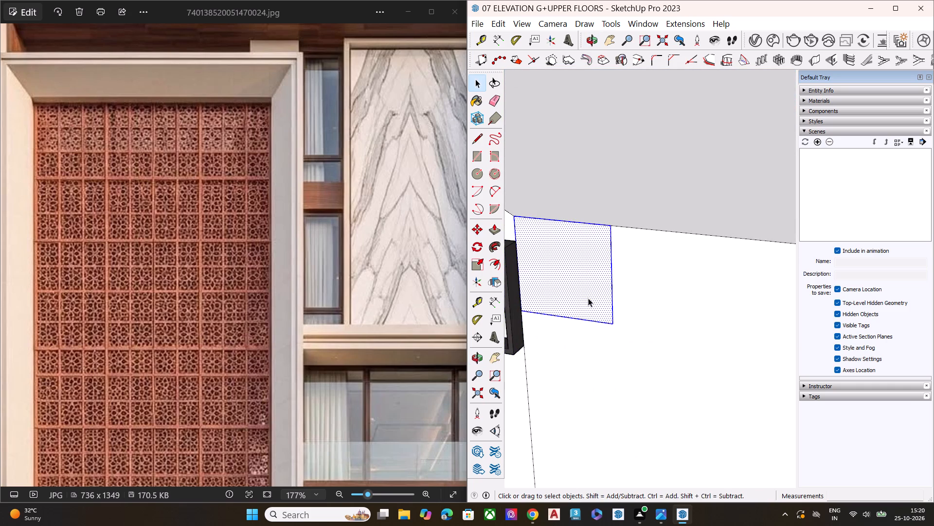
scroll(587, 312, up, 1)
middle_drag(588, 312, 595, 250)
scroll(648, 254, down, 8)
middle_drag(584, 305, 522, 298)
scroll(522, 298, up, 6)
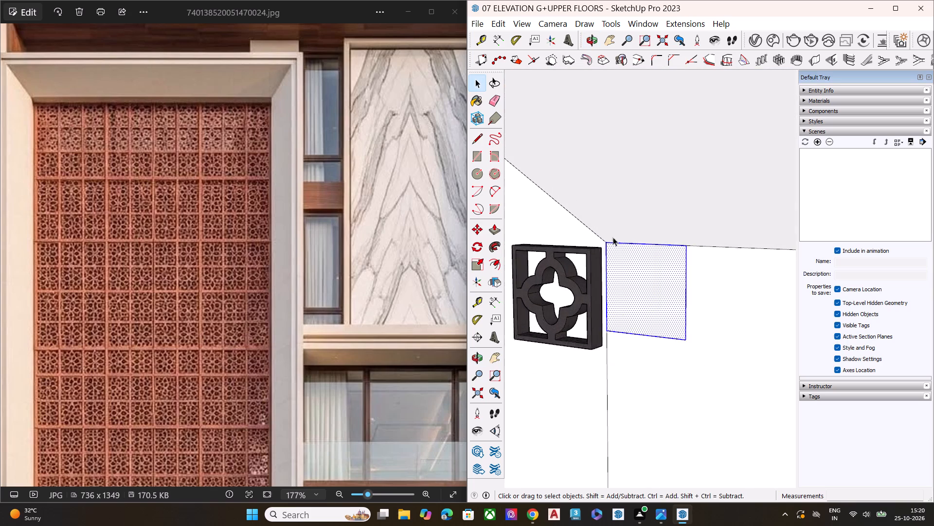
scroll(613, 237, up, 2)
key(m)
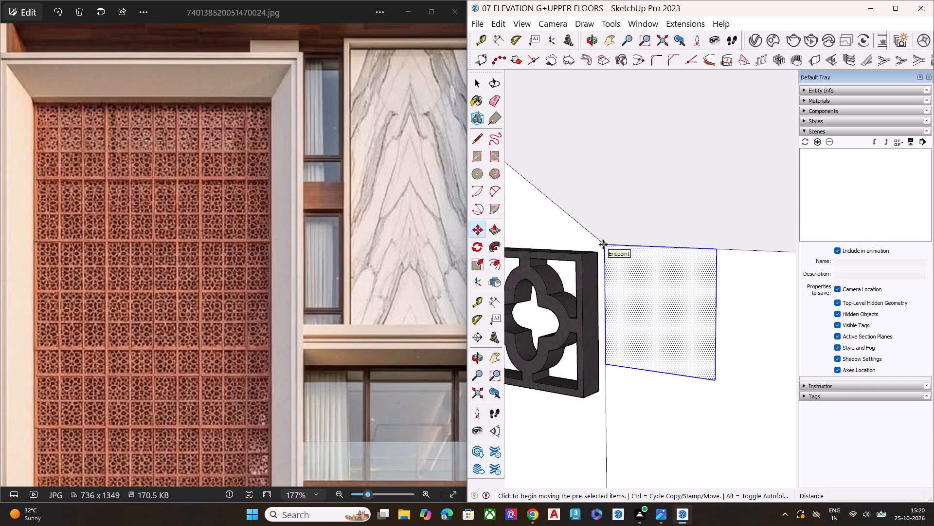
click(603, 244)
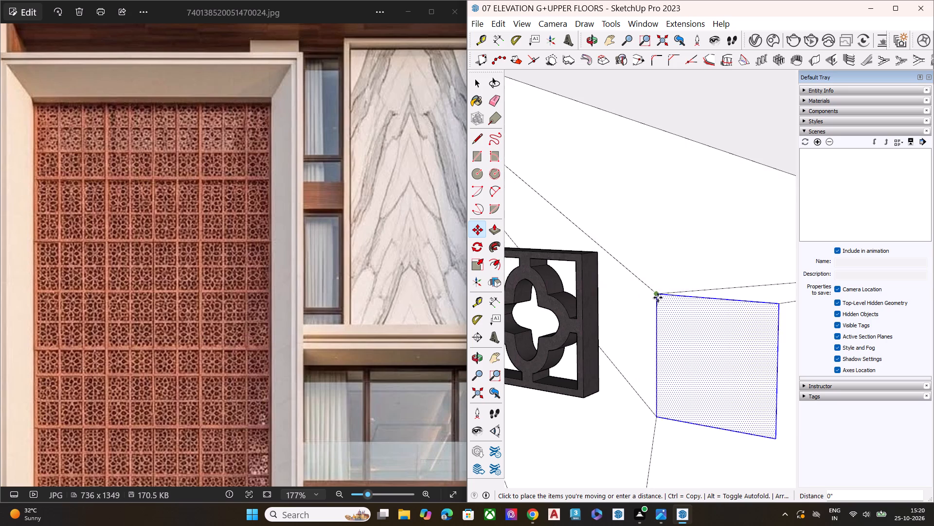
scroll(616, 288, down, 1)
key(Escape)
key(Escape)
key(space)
Copy the traced square face one width along the recess's top edge so it adjoins the original.
double_click(629, 291)
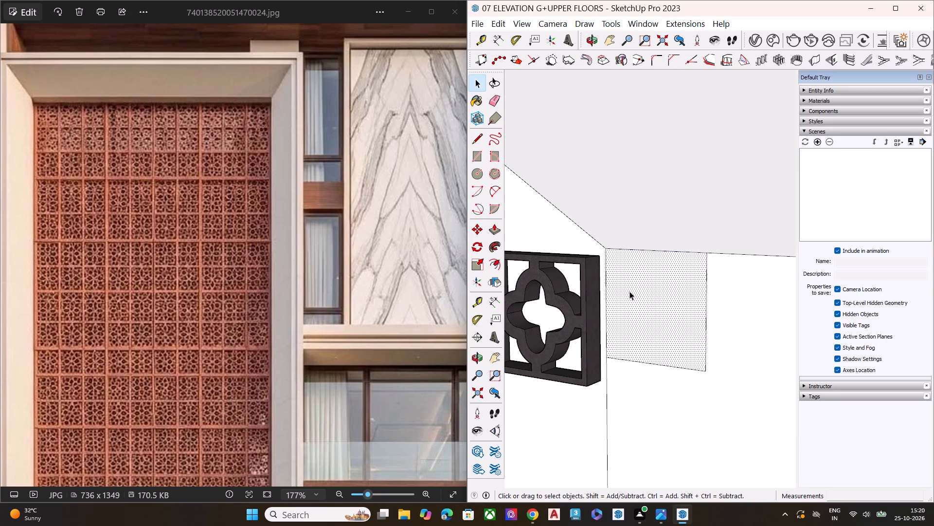
key(m)
click(607, 248)
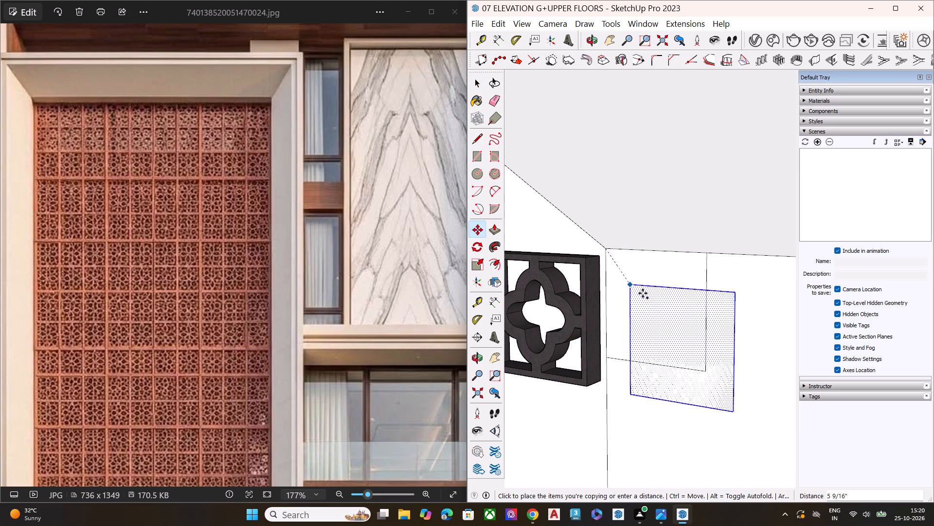
click(707, 254)
Copy the second square about 2' 1 3/16" further along the recess's top edge to make a third adjoining square.
scroll(643, 288, down, 7)
scroll(561, 286, up, 1)
scroll(561, 286, down, 3)
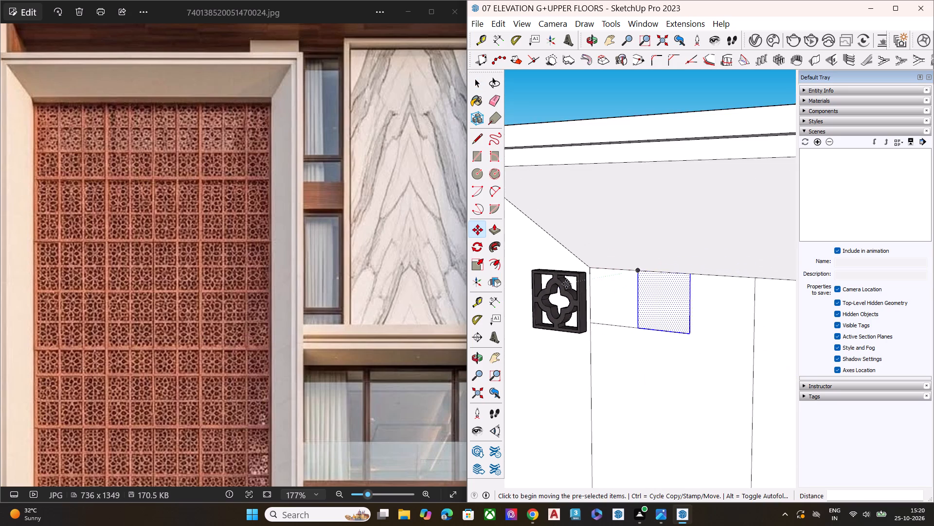
scroll(566, 284, down, 1)
scroll(568, 283, up, 1)
scroll(570, 283, down, 4)
middle_drag(635, 331, 732, 308)
scroll(752, 294, up, 3)
scroll(740, 291, down, 1)
scroll(732, 291, up, 5)
scroll(689, 297, down, 4)
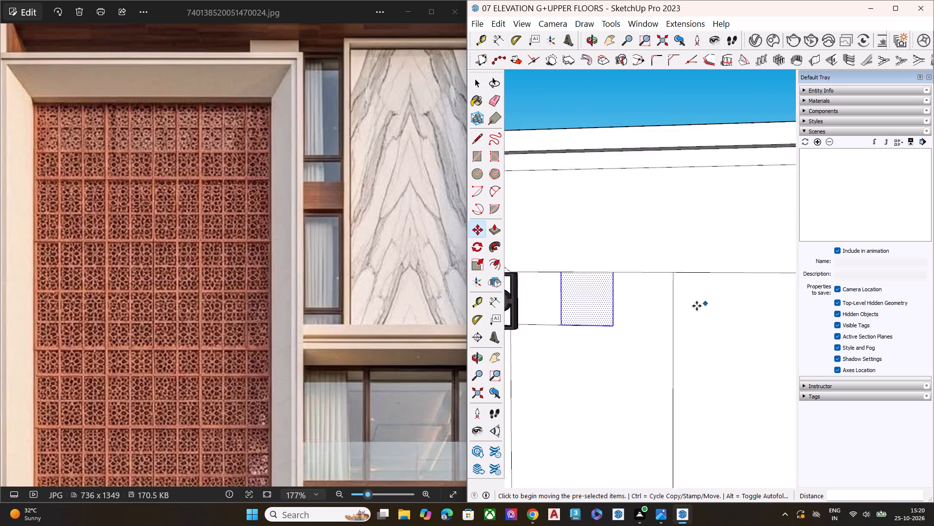
scroll(544, 272, up, 5)
click(567, 272)
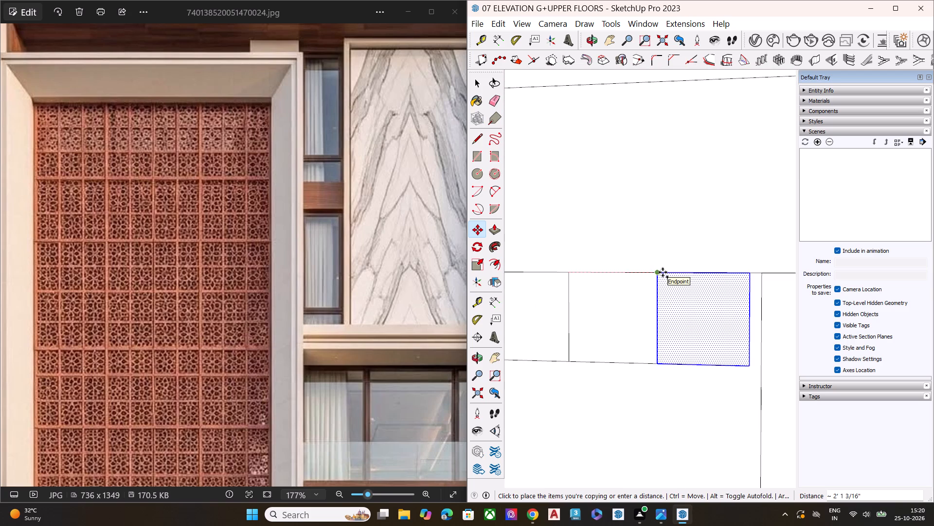
click(663, 272)
key(space)
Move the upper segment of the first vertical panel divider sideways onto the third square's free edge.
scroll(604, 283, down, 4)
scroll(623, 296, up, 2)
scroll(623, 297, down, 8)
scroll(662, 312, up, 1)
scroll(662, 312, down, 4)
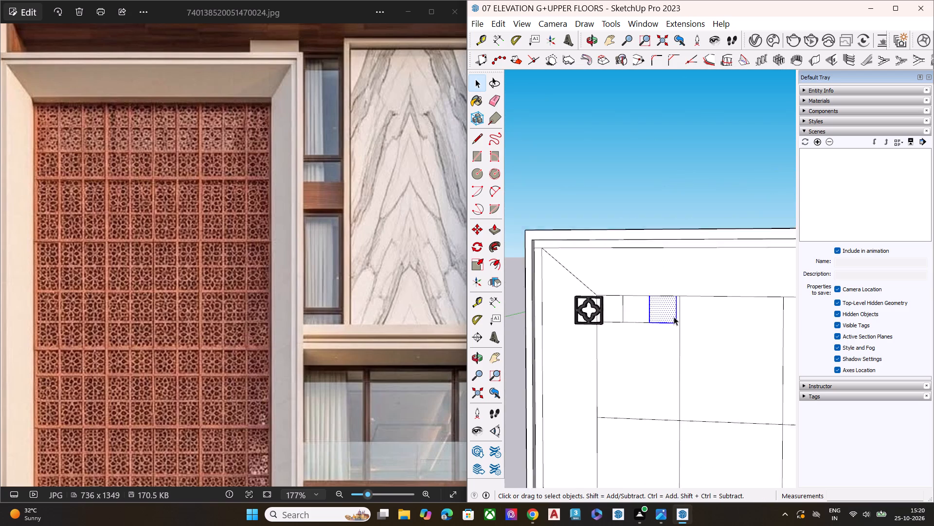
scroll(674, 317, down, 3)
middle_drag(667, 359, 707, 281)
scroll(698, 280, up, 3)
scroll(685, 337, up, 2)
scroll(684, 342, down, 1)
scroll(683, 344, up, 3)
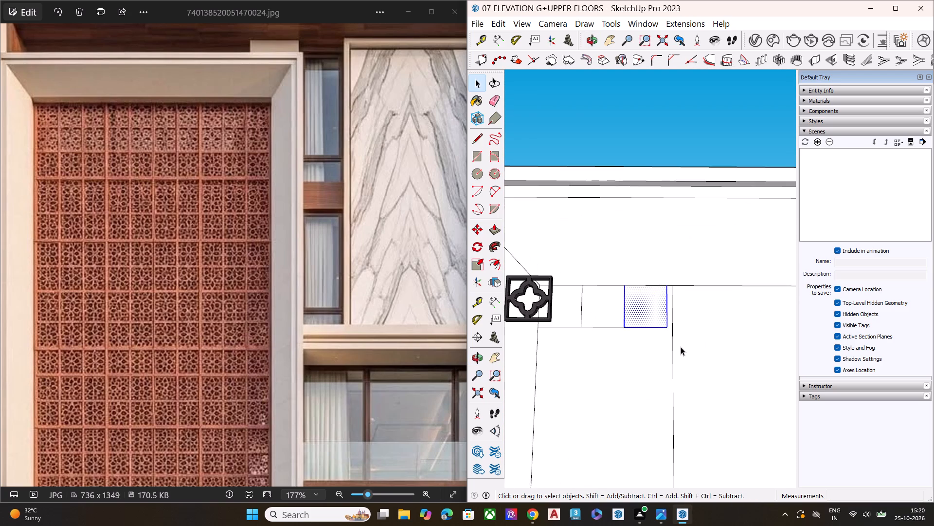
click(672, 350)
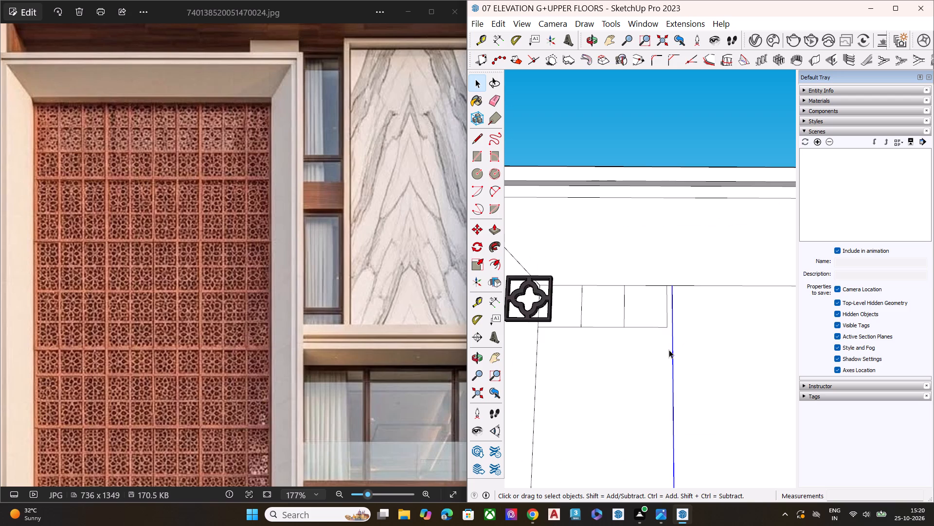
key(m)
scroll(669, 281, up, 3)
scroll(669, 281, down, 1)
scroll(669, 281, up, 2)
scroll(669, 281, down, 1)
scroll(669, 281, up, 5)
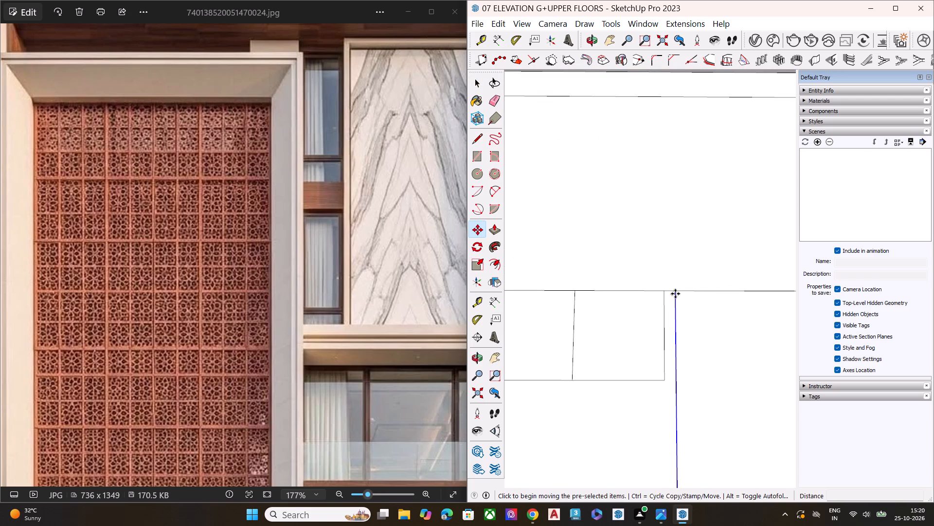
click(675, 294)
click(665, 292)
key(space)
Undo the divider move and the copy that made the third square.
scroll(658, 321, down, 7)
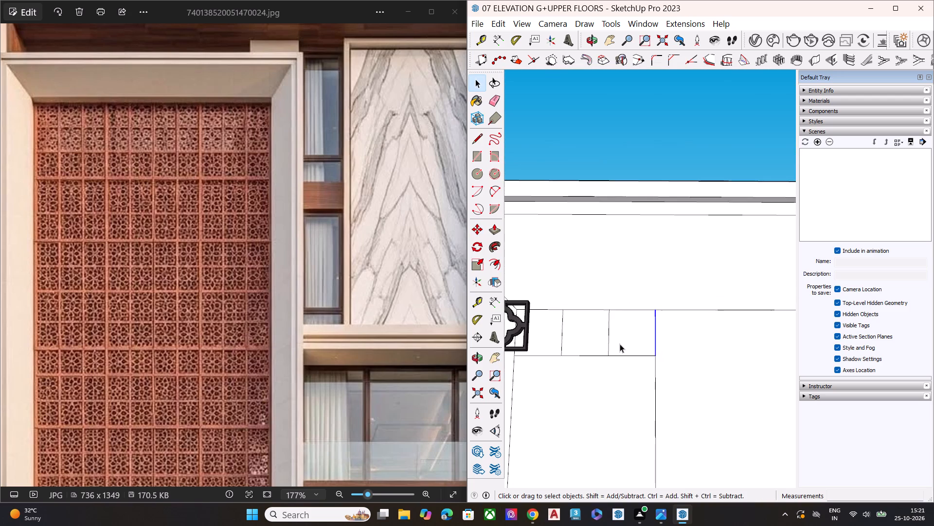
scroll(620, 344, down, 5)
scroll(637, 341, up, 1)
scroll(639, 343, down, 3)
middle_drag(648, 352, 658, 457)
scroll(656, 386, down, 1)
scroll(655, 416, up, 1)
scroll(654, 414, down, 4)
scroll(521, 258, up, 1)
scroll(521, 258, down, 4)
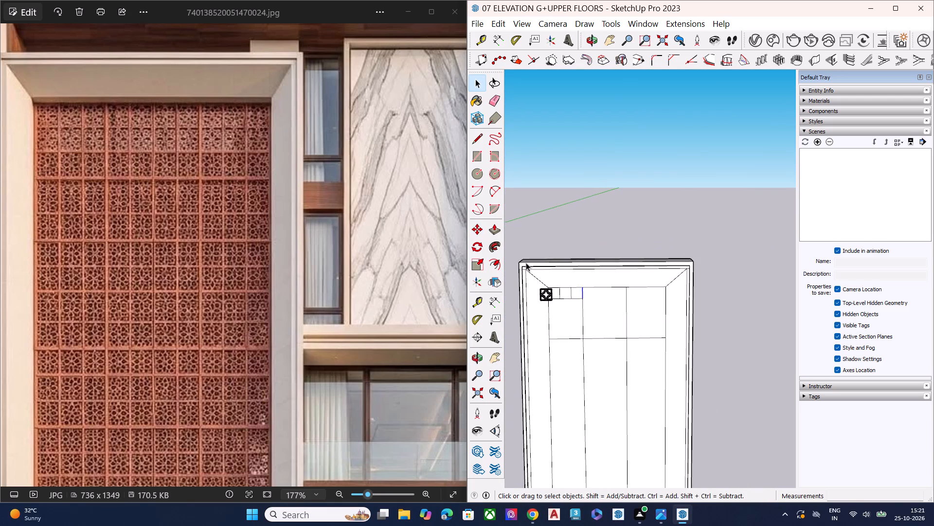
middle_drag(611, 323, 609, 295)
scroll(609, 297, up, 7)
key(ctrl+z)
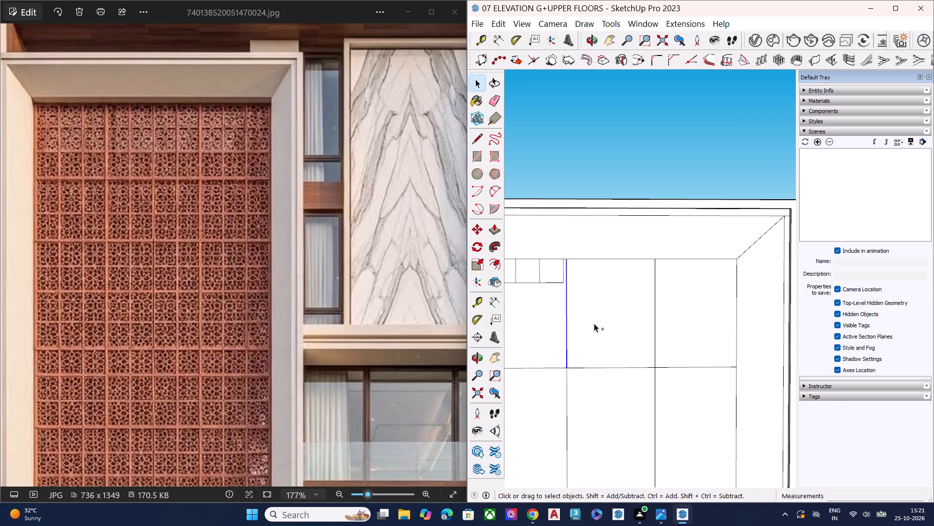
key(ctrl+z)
Copy the second square face one width along the recess's top edge to make the third adjoining square.
scroll(638, 329, down, 8)
scroll(575, 307, up, 6)
key(space)
click(592, 300)
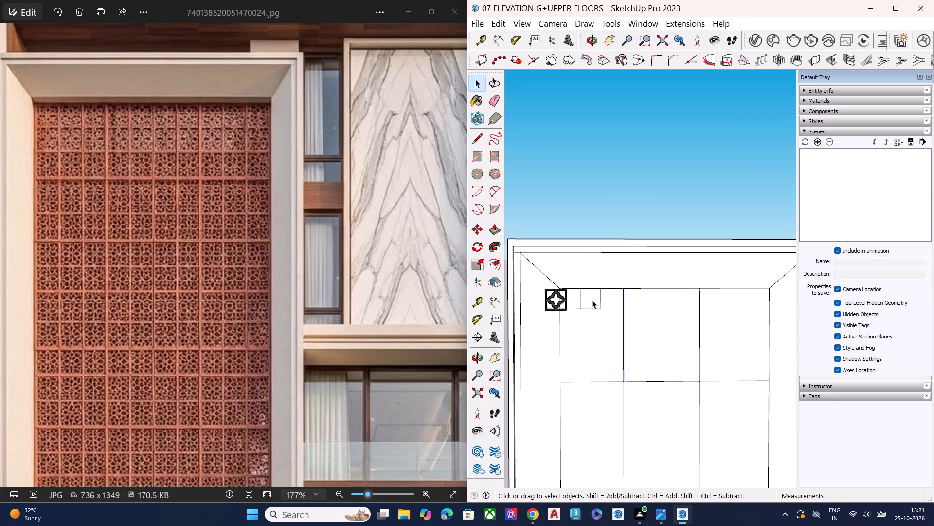
scroll(592, 300, up, 1)
scroll(592, 300, down, 1)
scroll(592, 300, up, 15)
key(m)
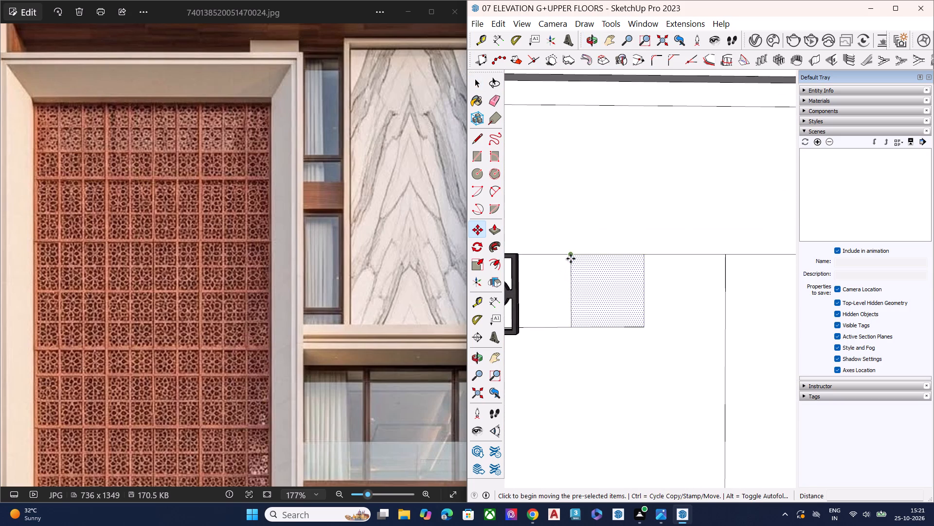
click(571, 256)
click(645, 253)
key(space)
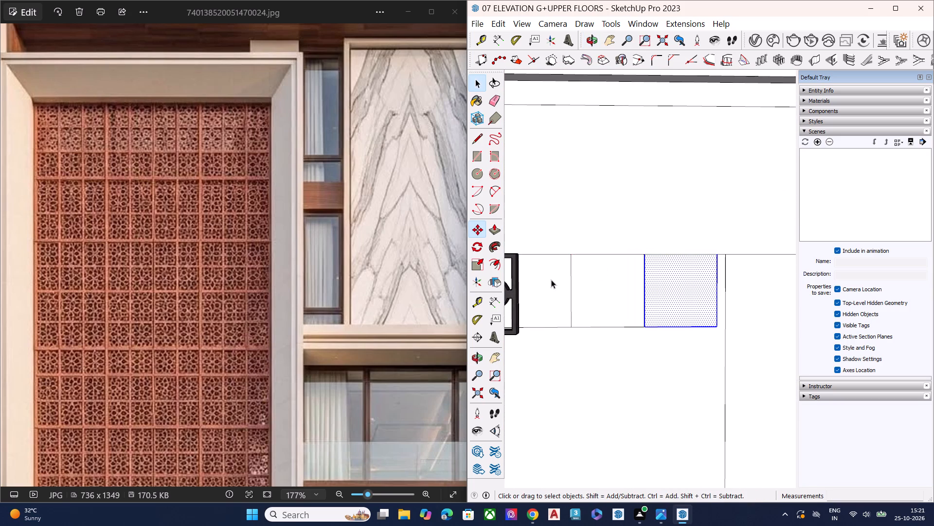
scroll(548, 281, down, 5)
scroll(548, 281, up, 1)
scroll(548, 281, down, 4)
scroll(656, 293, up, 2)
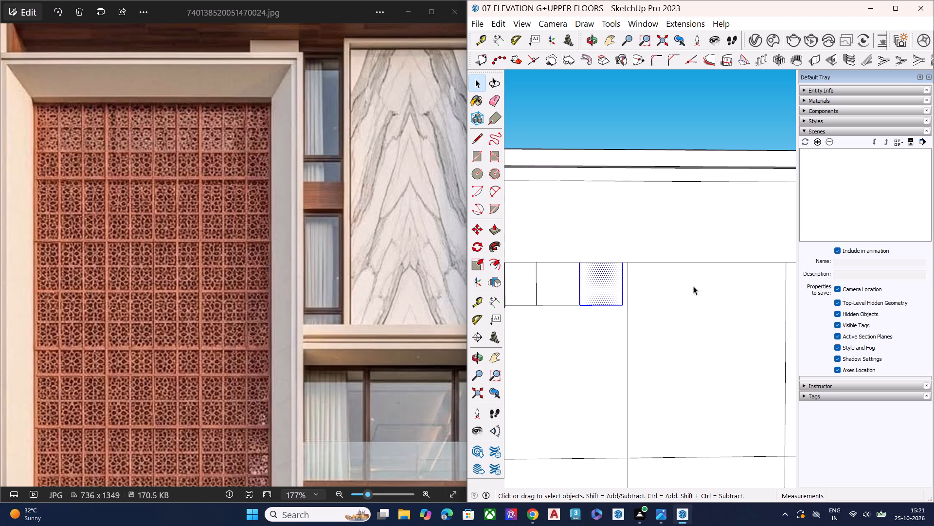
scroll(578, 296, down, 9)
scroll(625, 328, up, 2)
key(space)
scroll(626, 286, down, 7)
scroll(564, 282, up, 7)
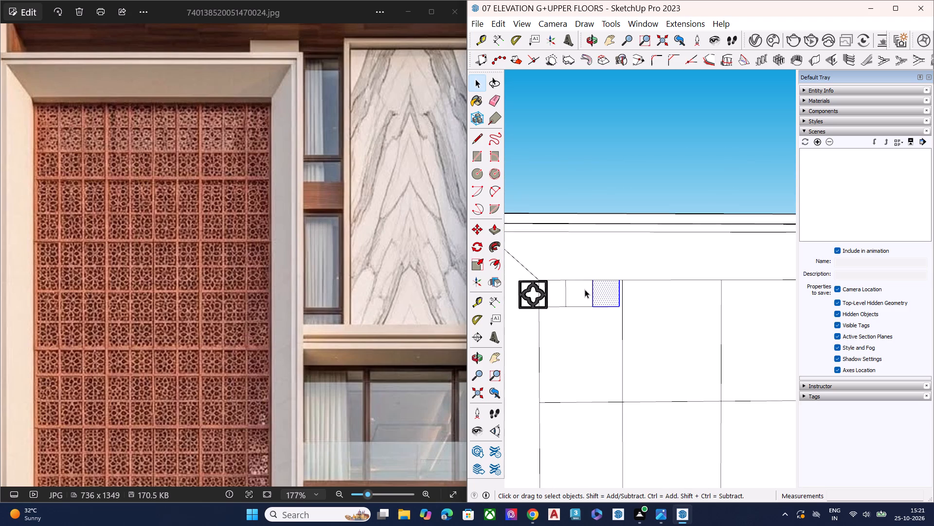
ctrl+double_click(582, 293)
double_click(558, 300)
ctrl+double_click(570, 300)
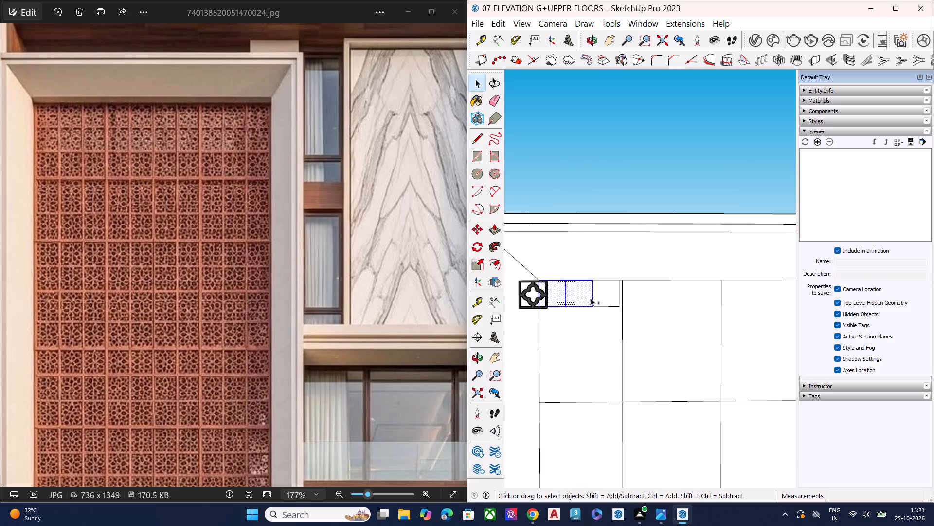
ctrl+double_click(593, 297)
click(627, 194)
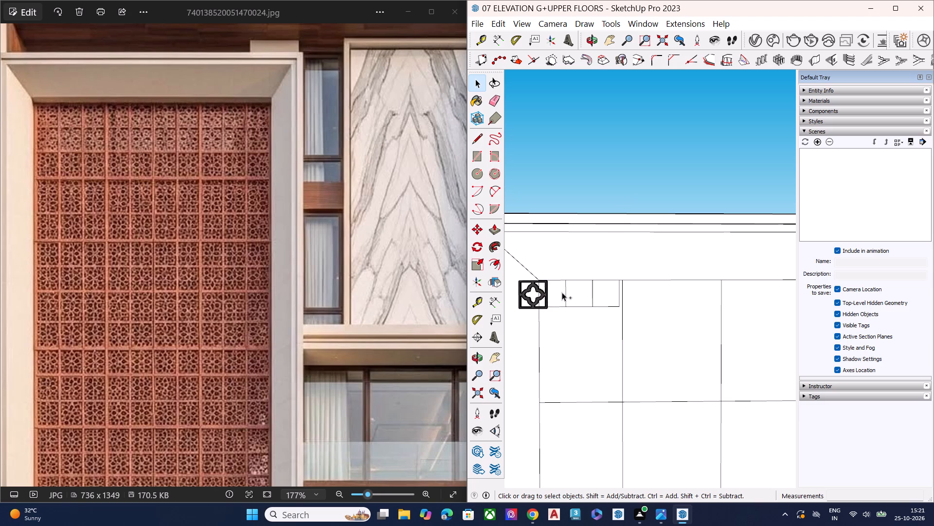
Copy all three squares about 6' 6 3/4" along the recess's top edge so the set starts at the first vertical divider.
ctrl+double_click(562, 292)
ctrl+click(578, 295)
ctrl+click(581, 295)
ctrl+click(592, 300)
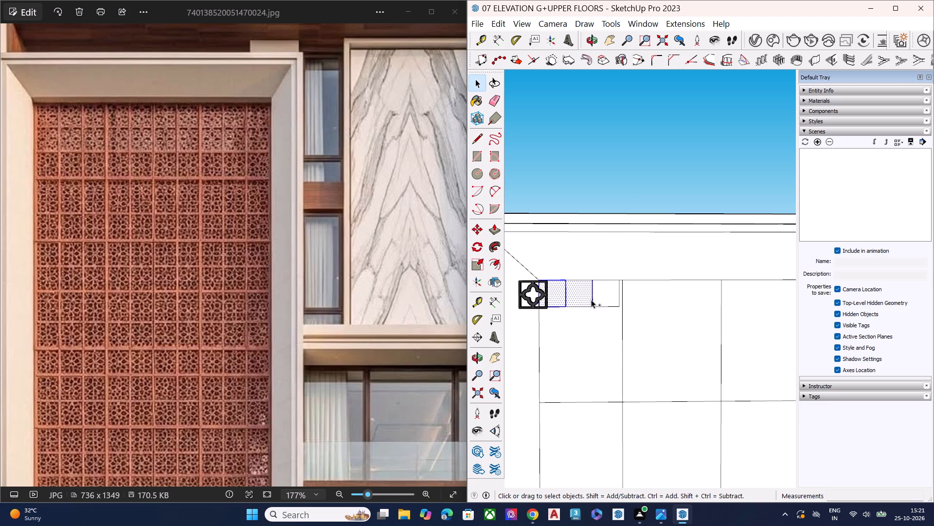
ctrl+double_click(585, 301)
ctrl+double_click(602, 297)
scroll(602, 297, up, 3)
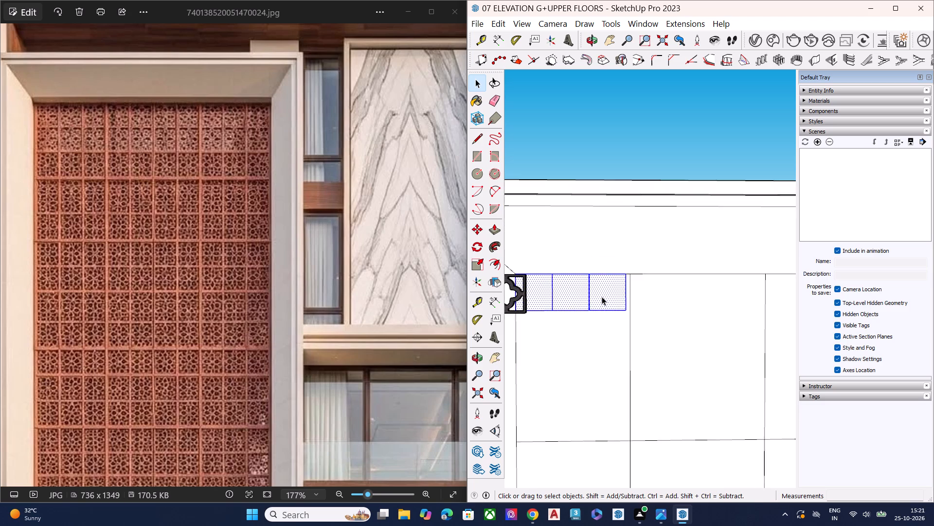
key(m)
scroll(604, 299, up, 1)
middle_drag(603, 299, 564, 294)
scroll(552, 289, up, 1)
scroll(628, 289, down, 13)
middle_drag(649, 324, 574, 306)
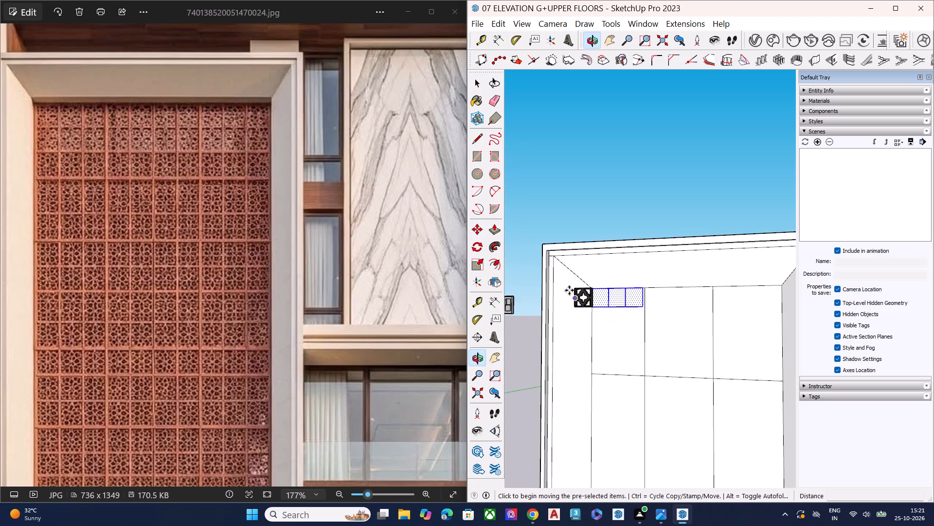
scroll(556, 271, up, 8)
scroll(676, 333, up, 5)
middle_drag(635, 334, 597, 337)
scroll(627, 318, up, 4)
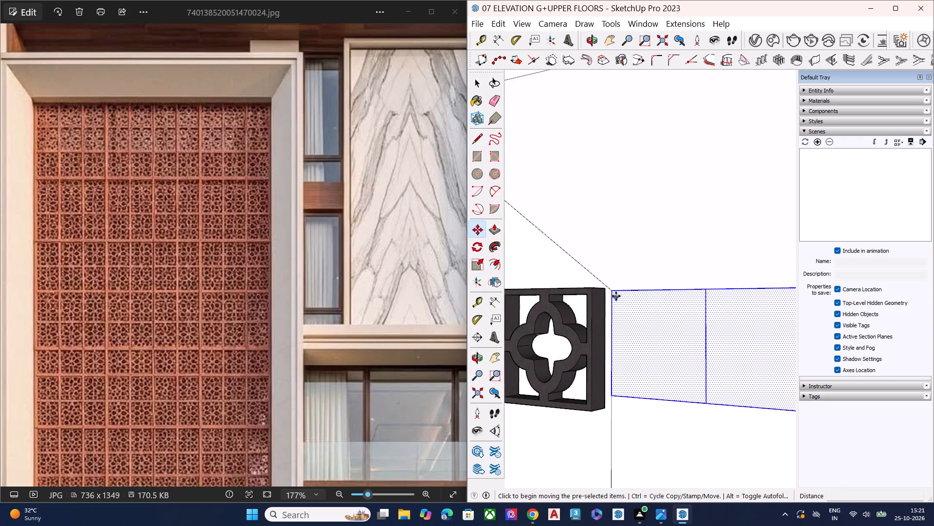
click(611, 291)
scroll(602, 327, down, 12)
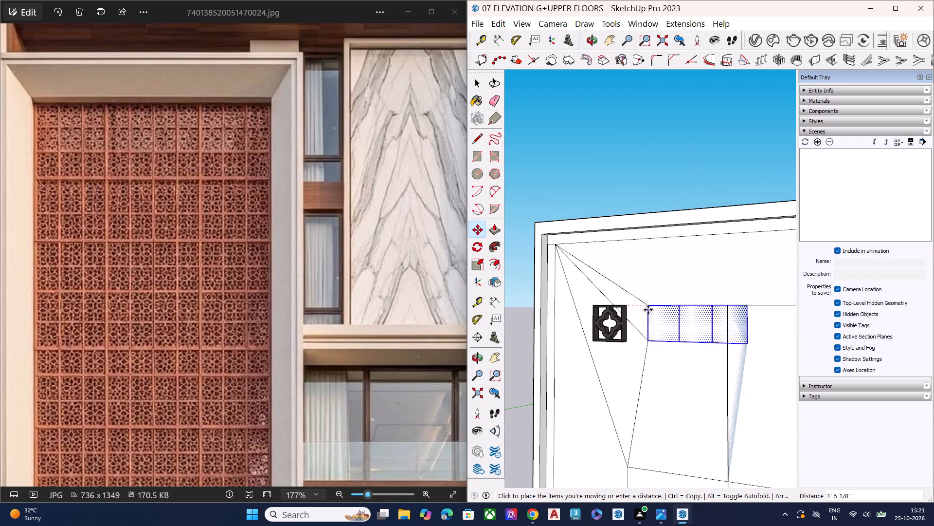
scroll(683, 358, down, 10)
scroll(648, 353, up, 1)
scroll(648, 353, down, 7)
middle_drag(687, 404, 803, 381)
scroll(779, 376, up, 5)
scroll(739, 367, down, 1)
scroll(739, 367, up, 3)
scroll(657, 336, up, 3)
scroll(658, 333, down, 1)
scroll(658, 333, up, 5)
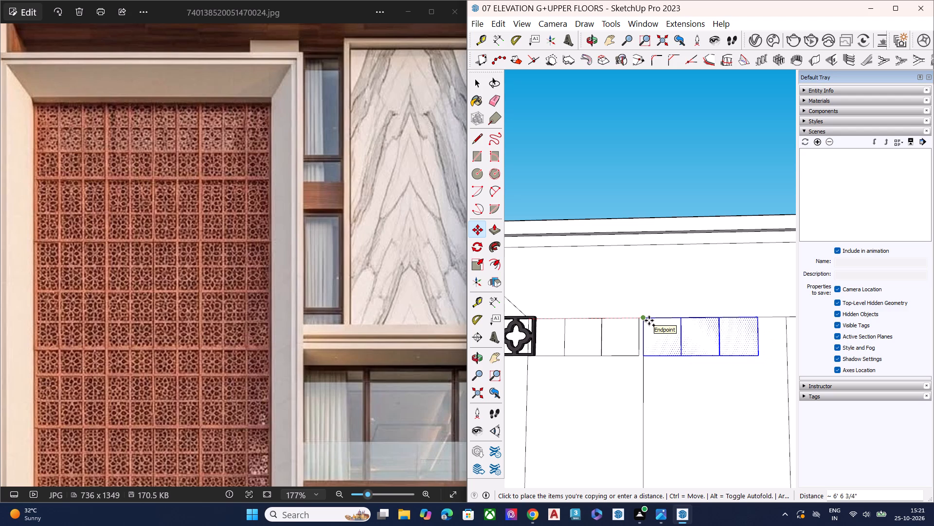
click(649, 320)
Copy the second set of three squares along the top edge so the new set starts at the second vertical divider.
scroll(624, 353, down, 9)
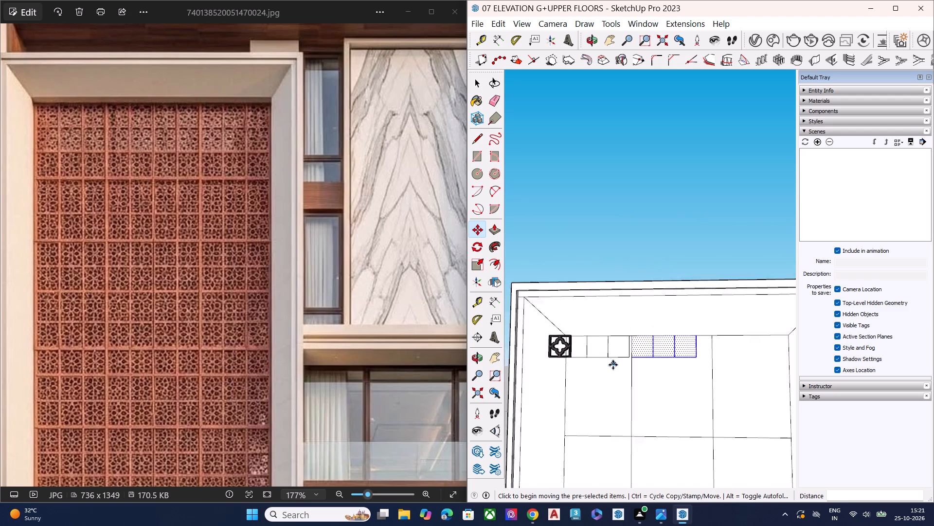
scroll(613, 365, down, 3)
scroll(668, 366, up, 1)
scroll(668, 366, down, 2)
scroll(668, 366, up, 8)
click(571, 320)
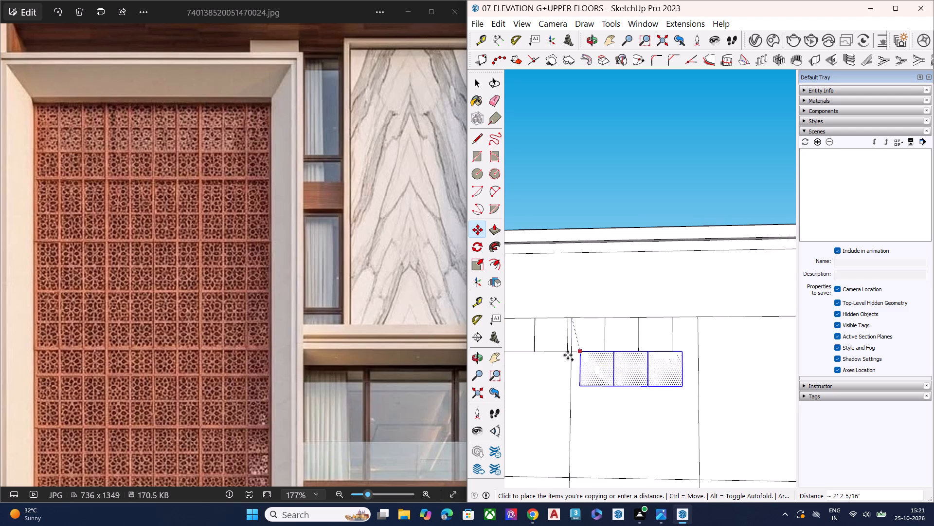
scroll(559, 359, down, 6)
click(648, 342)
key(space)
scroll(627, 350, down, 9)
middle_drag(677, 370, 711, 362)
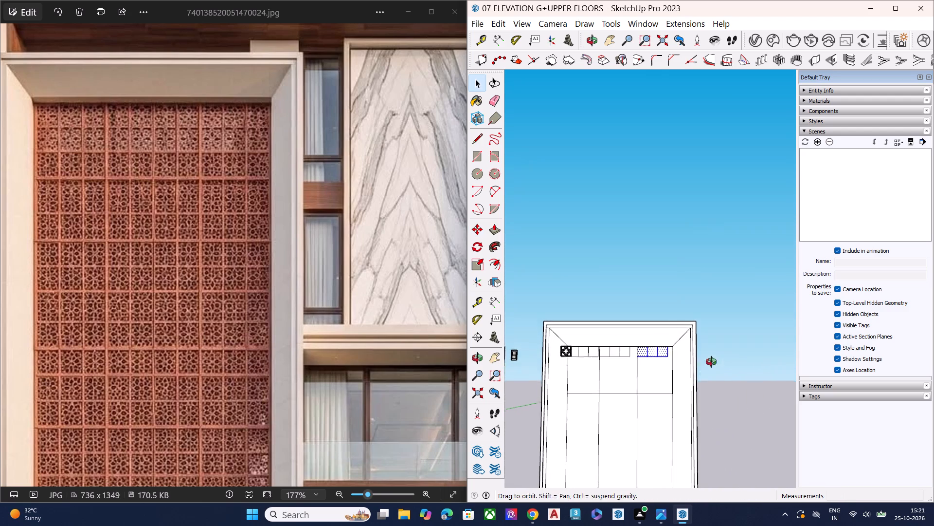
middle_drag(711, 362, 714, 361)
double_click(729, 360)
key(space)
scroll(627, 360, up, 7)
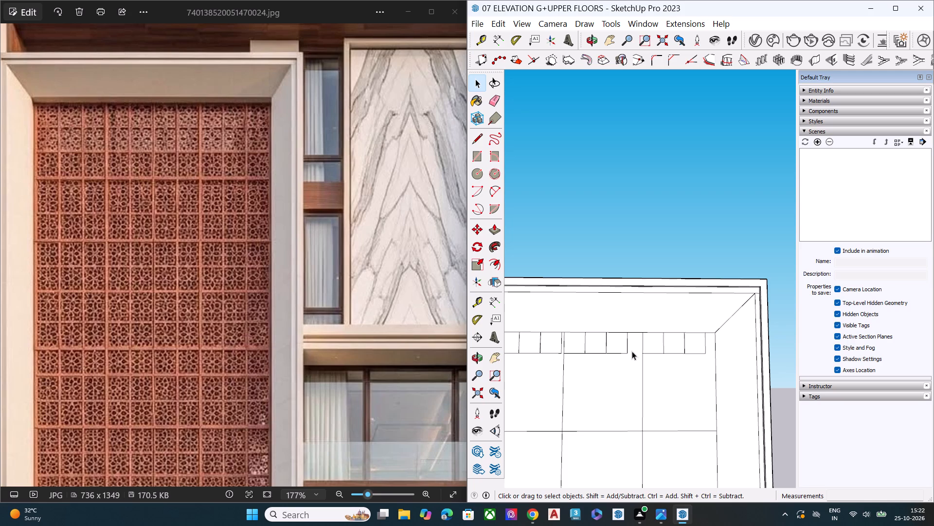
Move the quatrefoil block about 1' 11 1/4" back onto the first square, its corner on the recess's upper corner.
scroll(632, 351, down, 7)
middle_drag(670, 386, 683, 439)
scroll(574, 398, up, 10)
scroll(571, 357, down, 8)
middle_drag(615, 332, 615, 437)
scroll(755, 331, down, 7)
middle_drag(754, 375, 658, 369)
scroll(653, 347, up, 9)
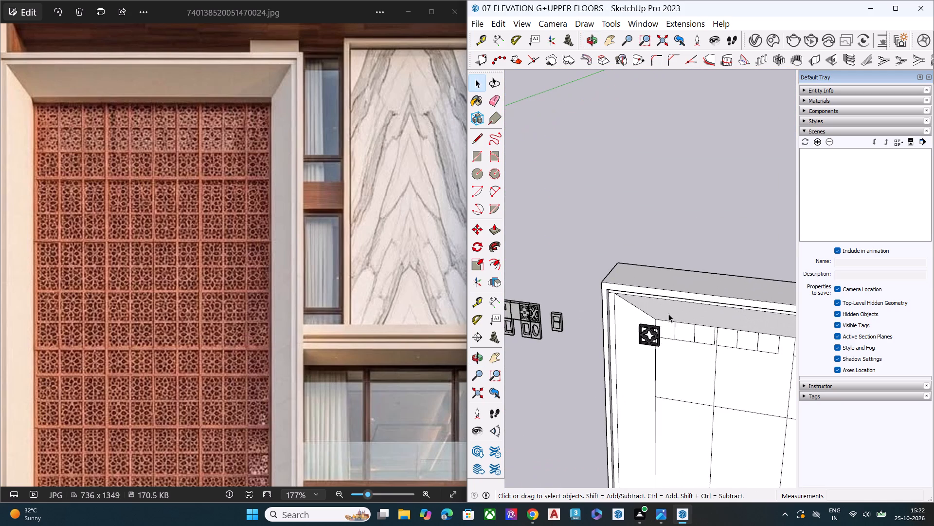
scroll(652, 340, up, 8)
middle_drag(654, 353, 672, 307)
scroll(672, 307, up, 3)
scroll(658, 321, down, 1)
scroll(658, 322, up, 6)
click(675, 319)
key(m)
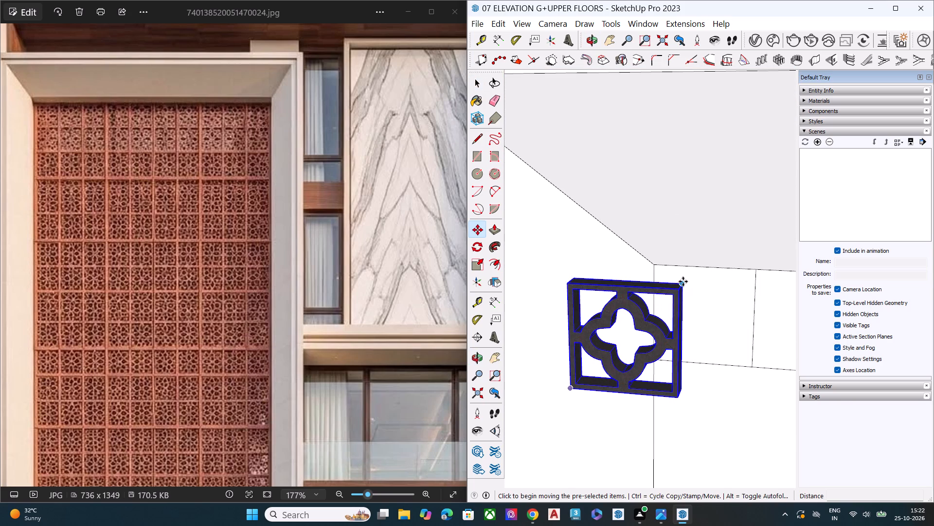
click(572, 278)
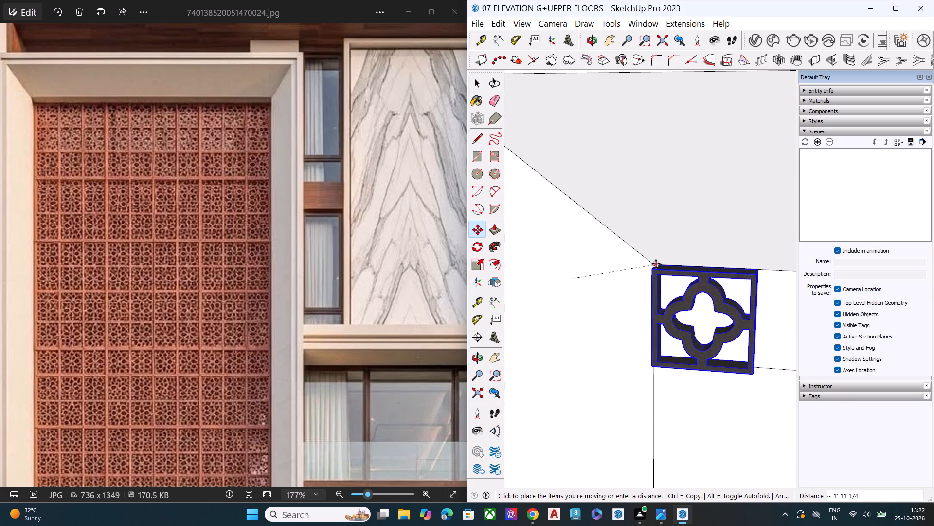
click(656, 264)
middle_drag(727, 314, 766, 233)
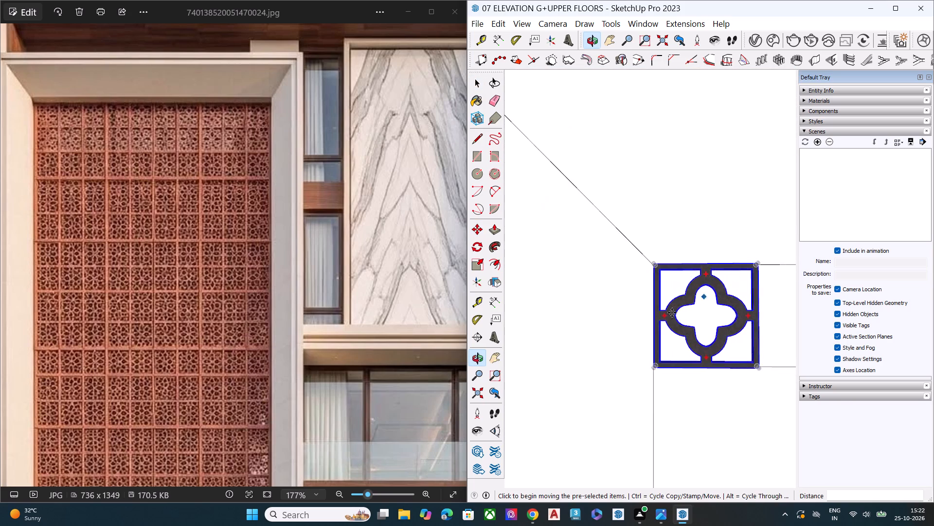
scroll(650, 327, down, 9)
scroll(648, 309, up, 1)
scroll(621, 304, down, 19)
scroll(619, 273, up, 1)
scroll(619, 273, down, 2)
key(space)
click(534, 370)
scroll(731, 328, down, 5)
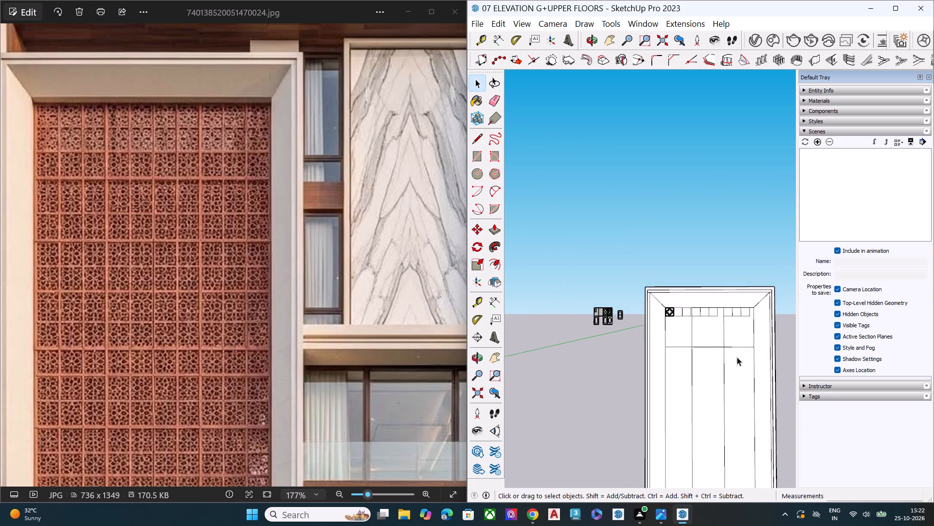
Move the block with two stacked rectangular openings about 13' 11 3/8" onto the second square, beside the quatrefoil block.
scroll(621, 340, up, 3)
scroll(622, 338, down, 1)
scroll(628, 338, up, 6)
scroll(549, 253, up, 5)
scroll(561, 254, down, 1)
scroll(571, 256, up, 2)
scroll(735, 295, down, 7)
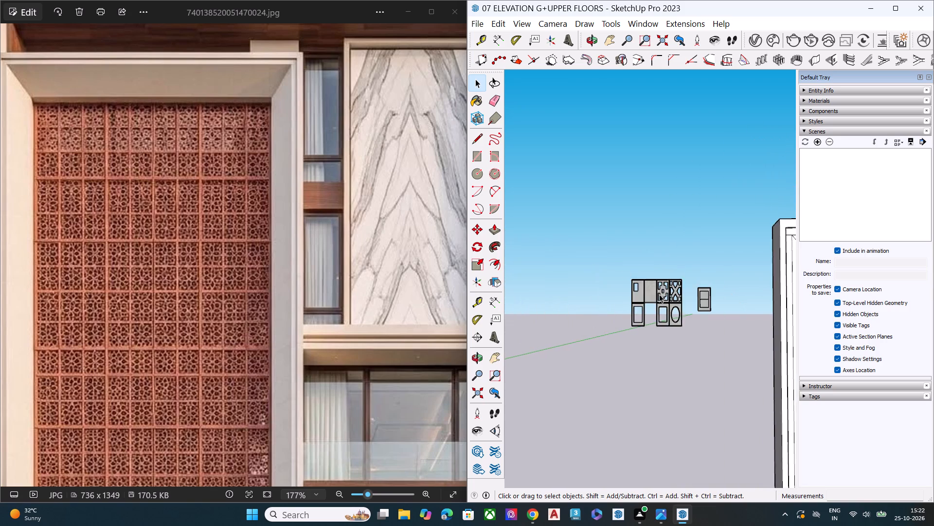
scroll(621, 266, up, 3)
scroll(621, 266, down, 2)
scroll(625, 272, up, 5)
scroll(533, 286, down, 7)
scroll(637, 322, up, 1)
scroll(637, 322, down, 1)
scroll(637, 322, up, 1)
scroll(637, 322, down, 1)
scroll(637, 322, up, 5)
scroll(646, 322, down, 1)
scroll(646, 322, up, 6)
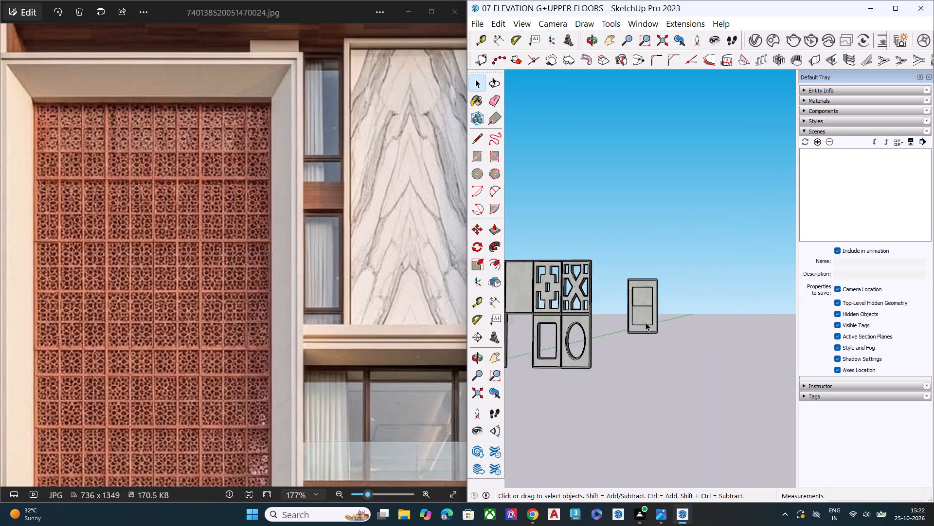
scroll(646, 322, up, 2)
drag(676, 351, 612, 255)
middle_drag(633, 278, 650, 414)
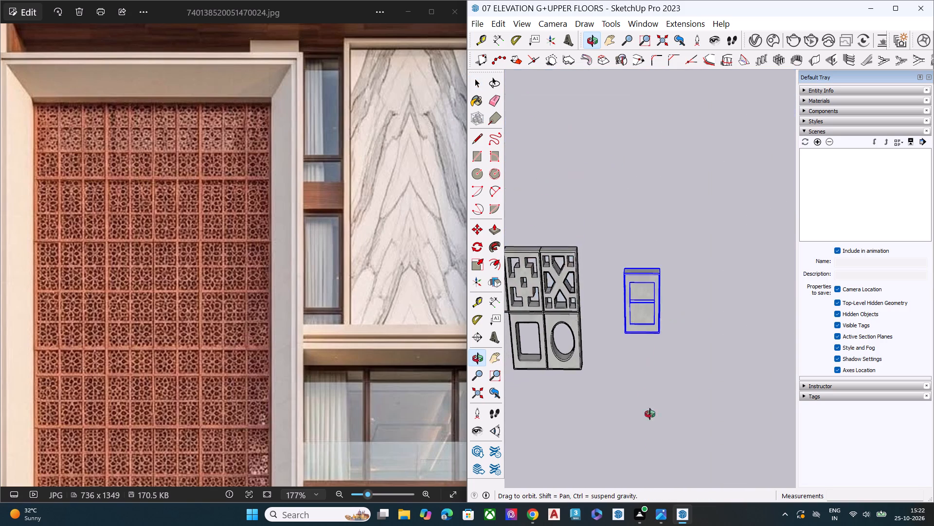
middle_drag(650, 414, 594, 368)
middle_click(622, 344)
key(m)
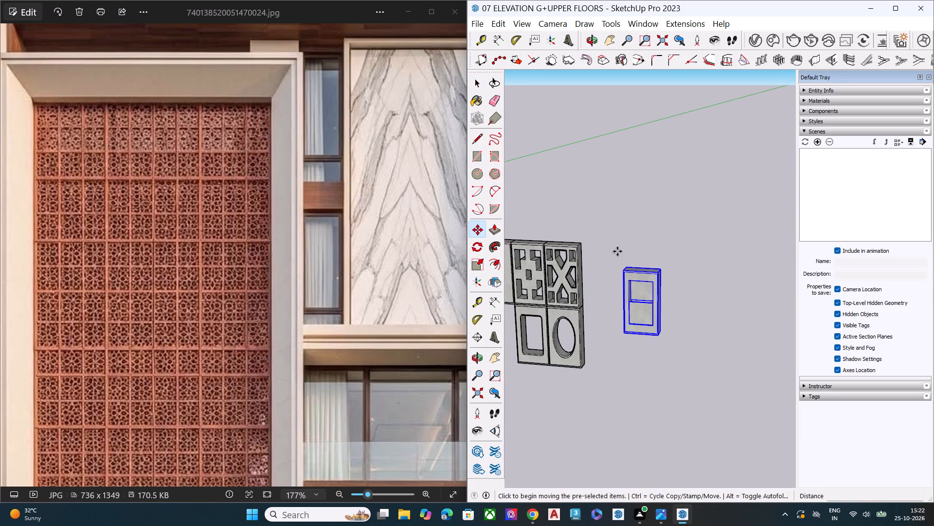
scroll(629, 259, up, 6)
scroll(618, 299, down, 5)
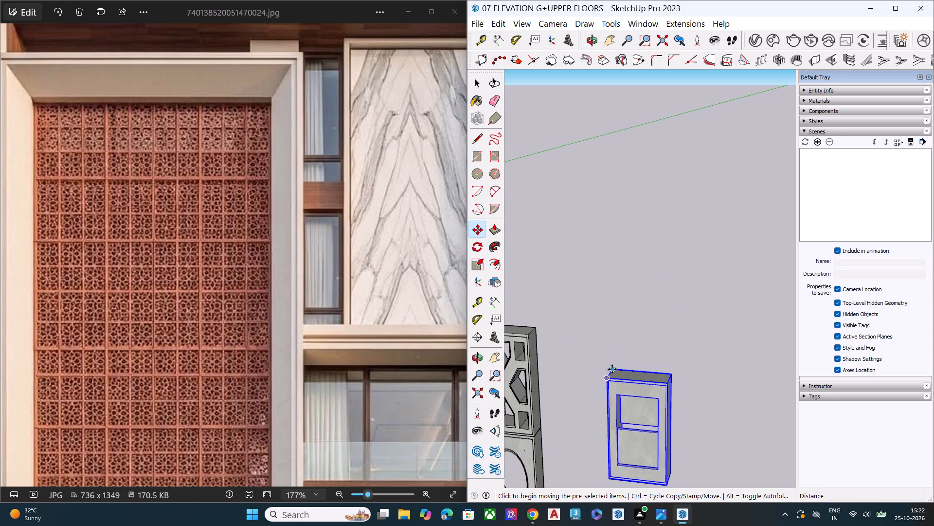
click(612, 369)
scroll(619, 271, down, 3)
scroll(619, 271, up, 1)
scroll(619, 271, down, 6)
scroll(563, 273, up, 2)
scroll(562, 276, down, 1)
scroll(561, 277, up, 1)
scroll(560, 278, down, 3)
scroll(718, 410, up, 5)
scroll(531, 347, down, 8)
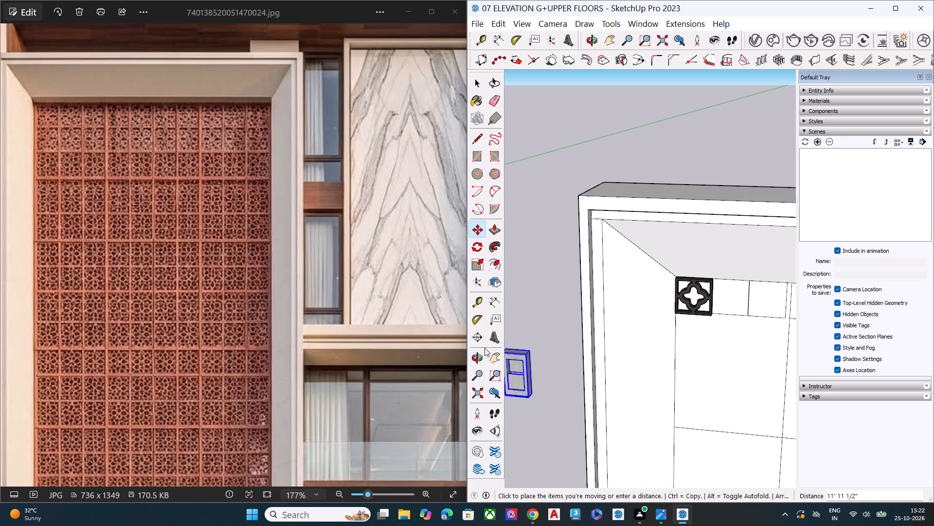
scroll(557, 343, down, 14)
scroll(651, 364, up, 2)
scroll(658, 356, down, 1)
scroll(659, 353, up, 6)
scroll(558, 318, up, 14)
click(573, 302)
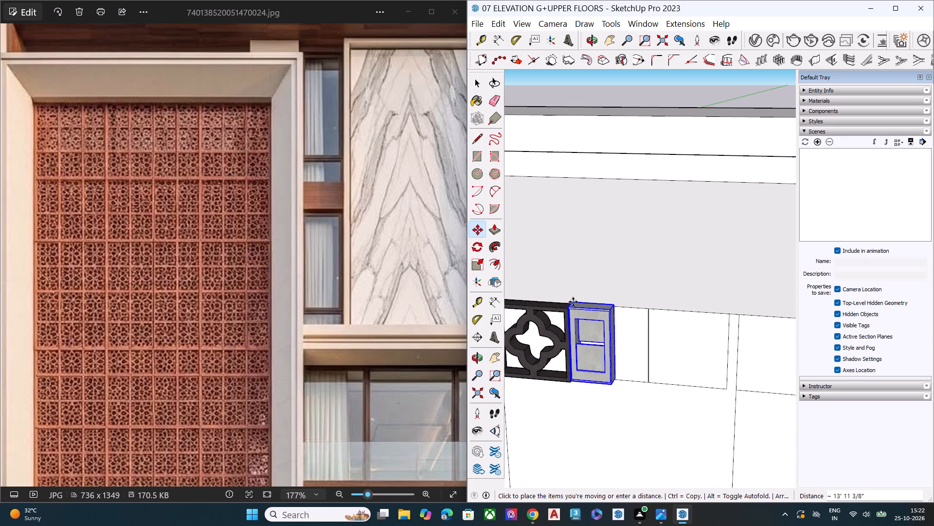
Align the two-opening block's back upper corner with the quatrefoil block's adjoining corner so both blocks sit flush.
middle_drag(575, 327, 774, 249)
scroll(663, 312, up, 1)
middle_drag(636, 313, 685, 324)
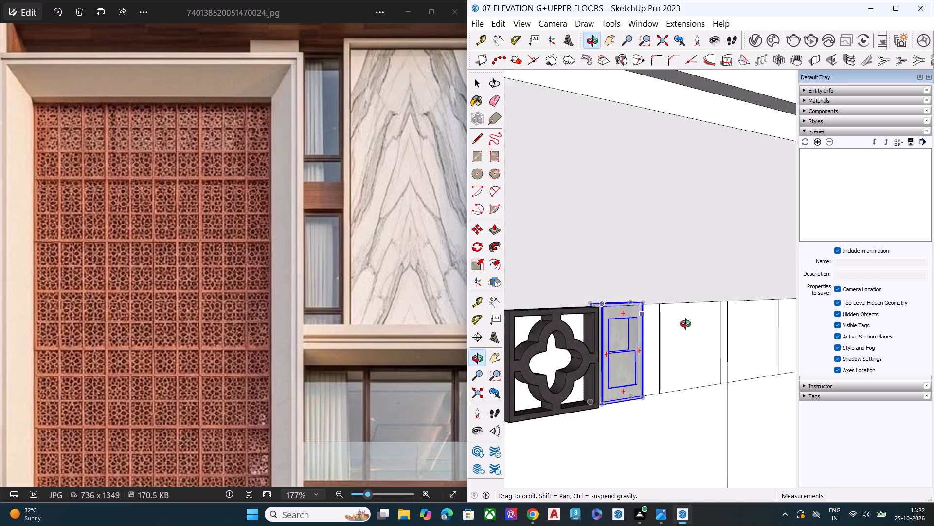
middle_drag(685, 324, 705, 380)
scroll(604, 339, up, 2)
scroll(560, 314, down, 1)
scroll(560, 314, up, 13)
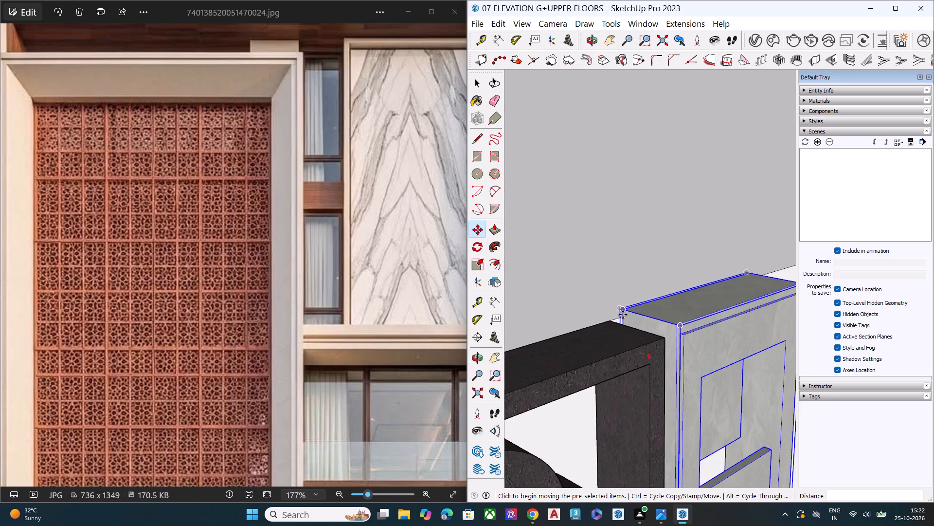
click(622, 309)
middle_drag(642, 338, 515, 411)
scroll(613, 335, up, 6)
click(619, 290)
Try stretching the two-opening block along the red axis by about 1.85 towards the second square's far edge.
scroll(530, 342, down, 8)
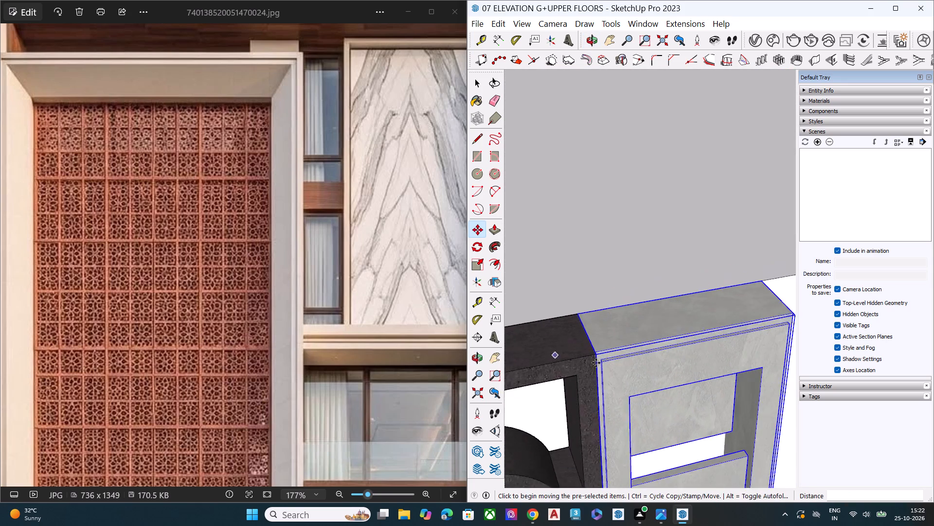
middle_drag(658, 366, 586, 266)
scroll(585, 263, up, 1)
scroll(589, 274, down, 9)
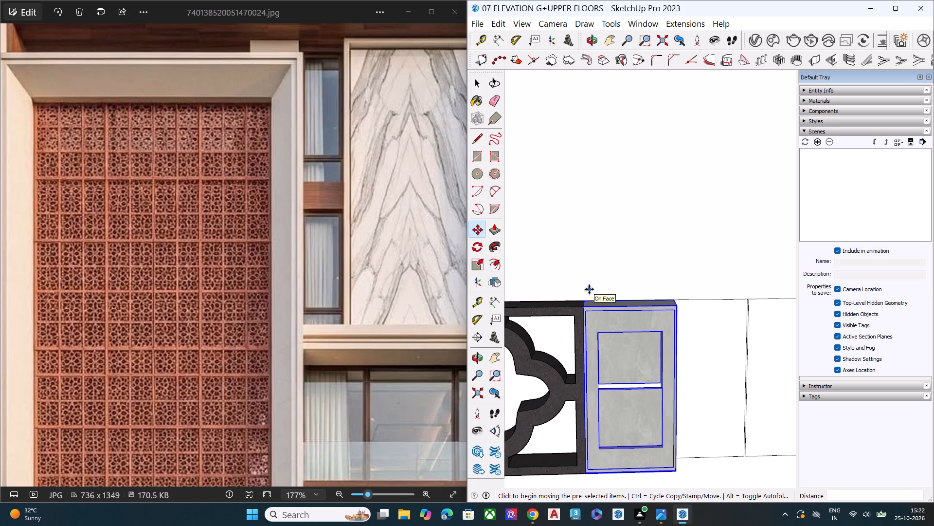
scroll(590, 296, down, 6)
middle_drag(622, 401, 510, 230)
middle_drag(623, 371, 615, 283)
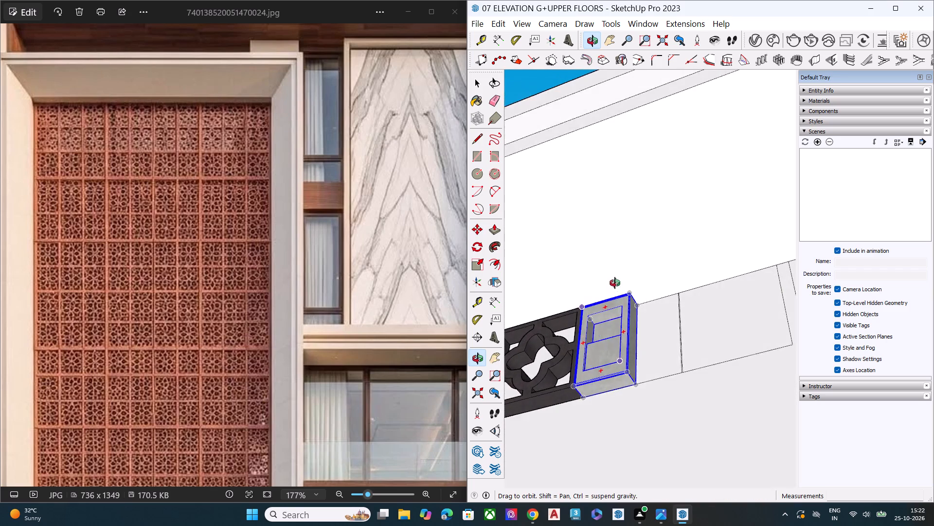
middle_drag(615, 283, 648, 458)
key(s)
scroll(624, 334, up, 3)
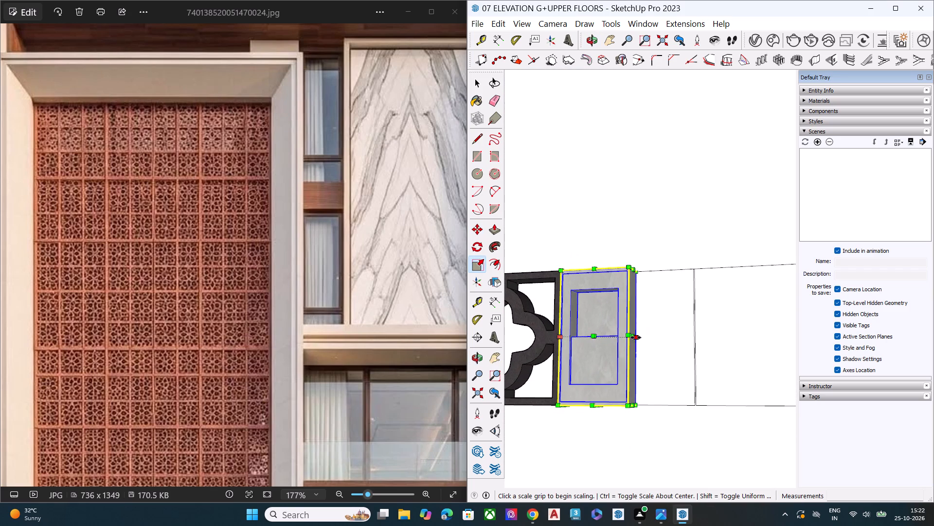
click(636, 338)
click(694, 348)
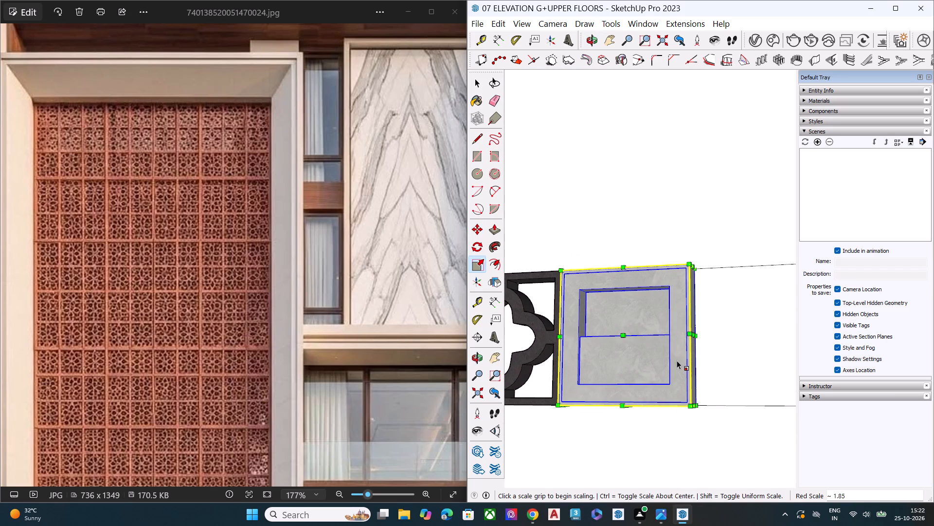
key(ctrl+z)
Move the third square face about 3/16" along the recess's top edge to meet the second square's edge.
scroll(700, 322, up, 10)
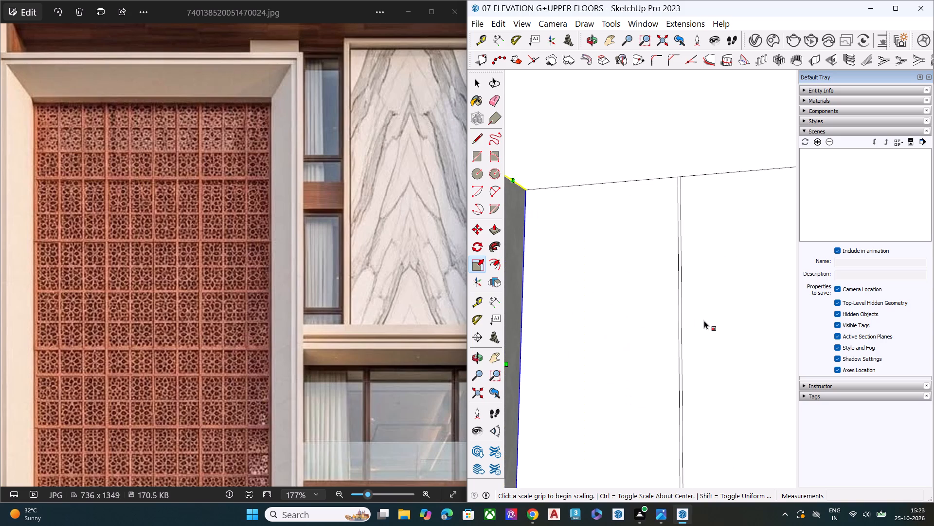
key(space)
middle_drag(706, 320, 770, 501)
scroll(770, 498, up, 1)
double_click(721, 318)
scroll(601, 316, down, 3)
scroll(558, 316, up, 1)
scroll(555, 316, down, 5)
middle_drag(637, 338, 647, 324)
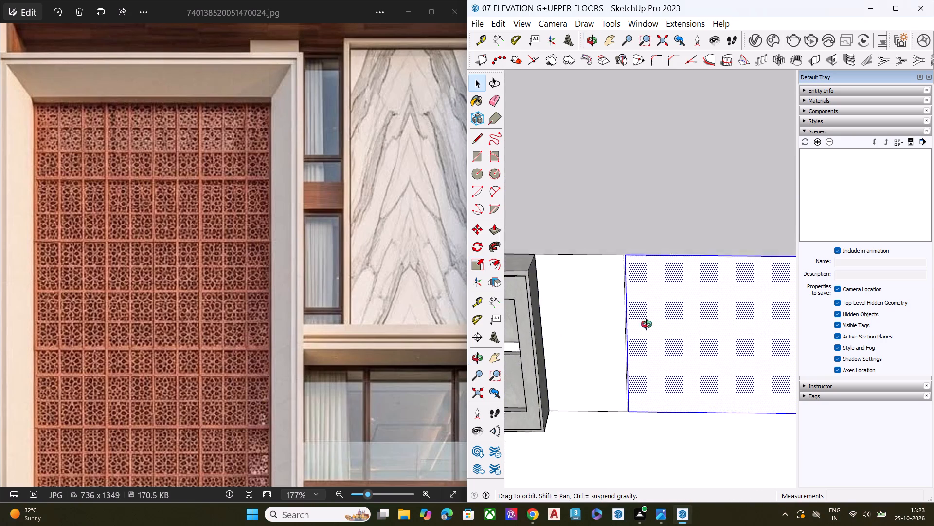
middle_drag(647, 324, 666, 273)
scroll(666, 273, up, 4)
scroll(644, 260, down, 1)
scroll(643, 259, up, 6)
scroll(576, 219, up, 12)
key(m)
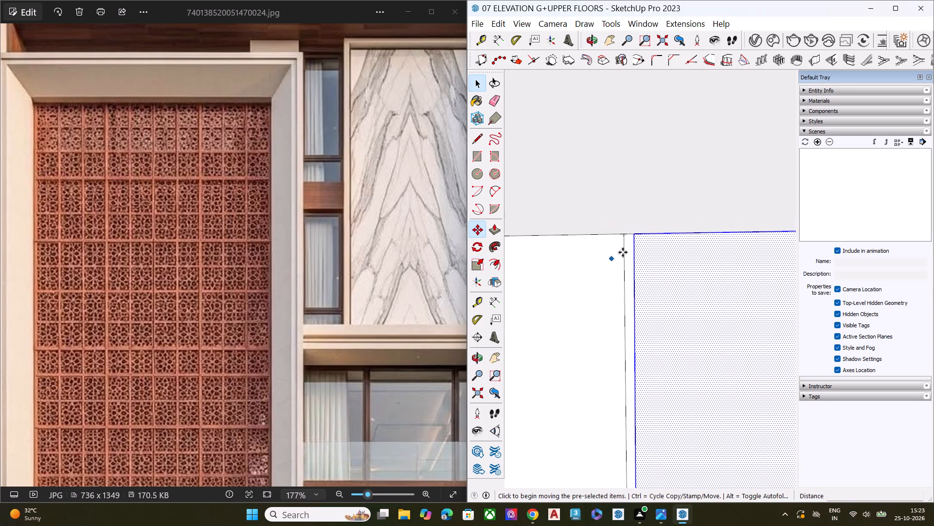
click(636, 235)
click(625, 234)
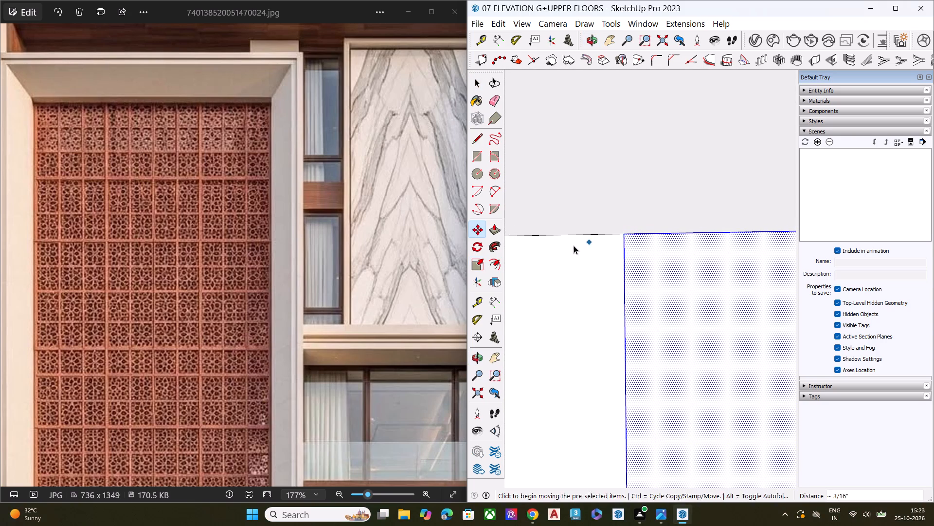
key(space)
Scale the two-opening block by about 1.84 along the red axis so it spans the full second square.
scroll(551, 263, down, 2)
scroll(552, 263, up, 1)
scroll(553, 264, down, 15)
scroll(622, 264, up, 1)
scroll(638, 259, down, 3)
scroll(637, 260, up, 1)
scroll(637, 262, down, 16)
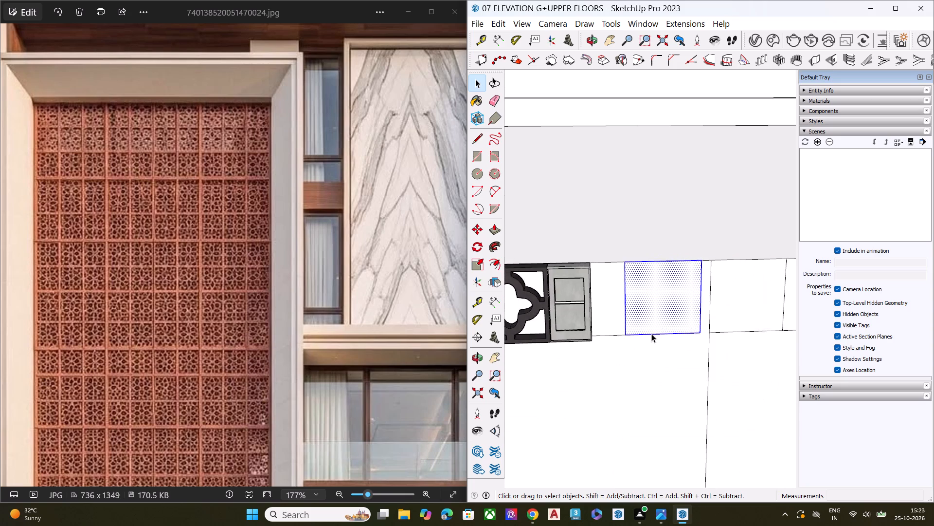
middle_drag(651, 333, 640, 244)
key(space)
scroll(647, 297, down, 8)
scroll(619, 298, up, 1)
scroll(624, 295, down, 1)
scroll(624, 294, up, 1)
scroll(625, 294, down, 1)
scroll(625, 294, up, 9)
scroll(575, 302, down, 2)
scroll(575, 302, up, 4)
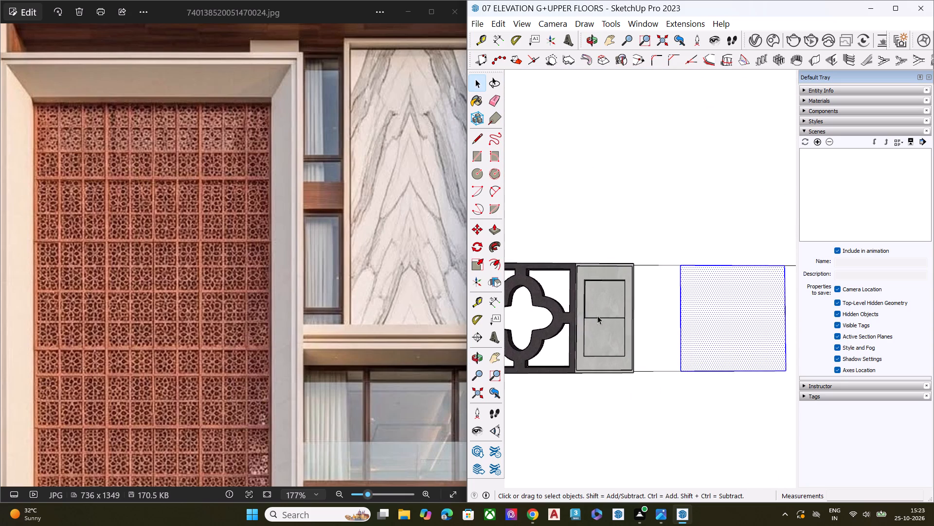
click(602, 319)
scroll(627, 316, up, 1)
middle_drag(627, 316, 560, 384)
scroll(622, 312, up, 6)
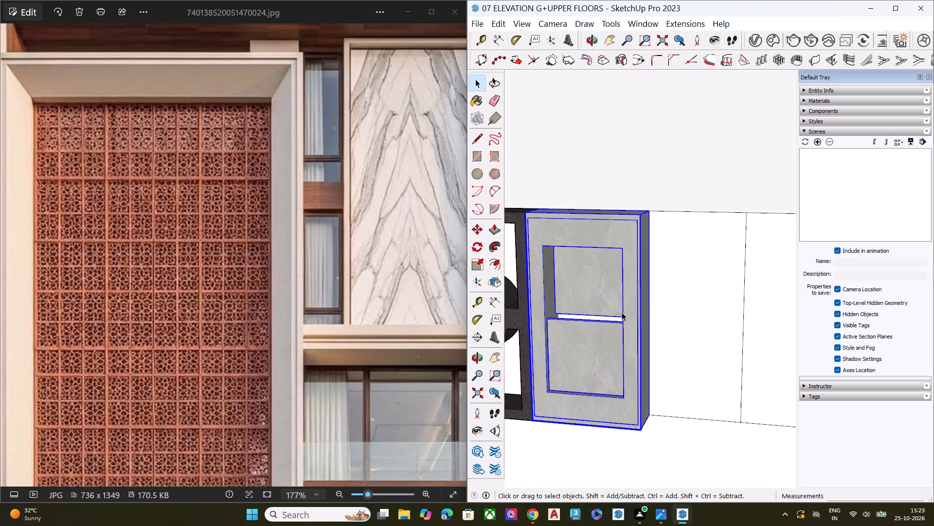
key(s)
click(649, 323)
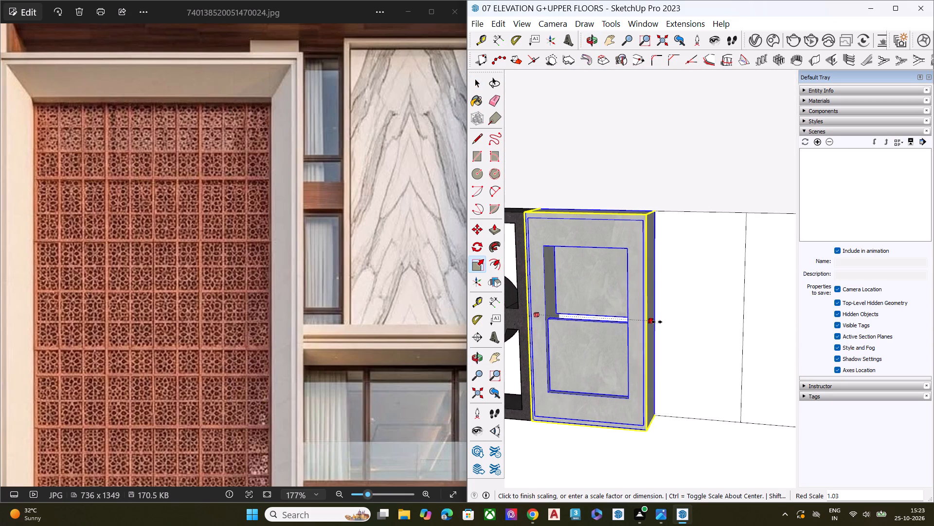
click(746, 212)
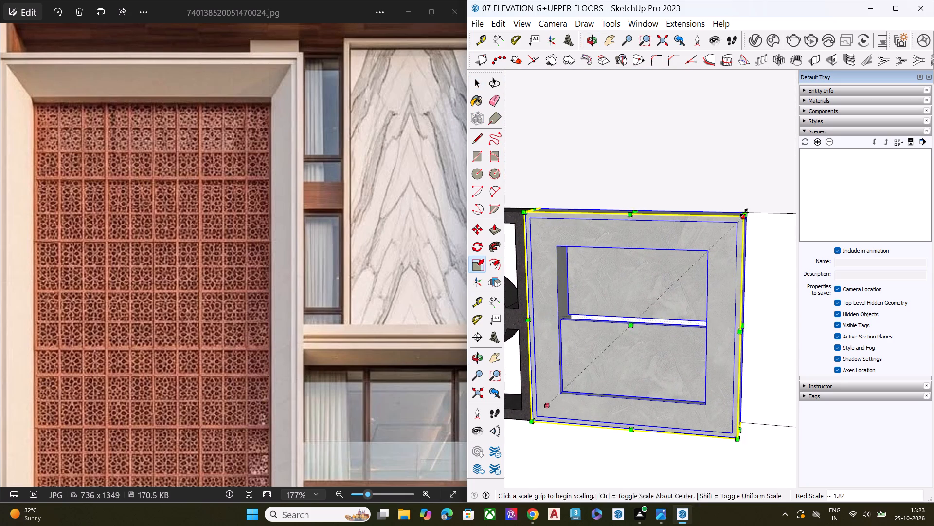
scroll(583, 277, down, 1)
scroll(584, 279, up, 2)
scroll(584, 279, down, 1)
scroll(584, 280, up, 1)
scroll(586, 281, down, 5)
key(space)
scroll(588, 285, up, 1)
middle_drag(602, 342, 660, 323)
scroll(550, 287, down, 2)
scroll(550, 287, up, 1)
scroll(550, 287, down, 11)
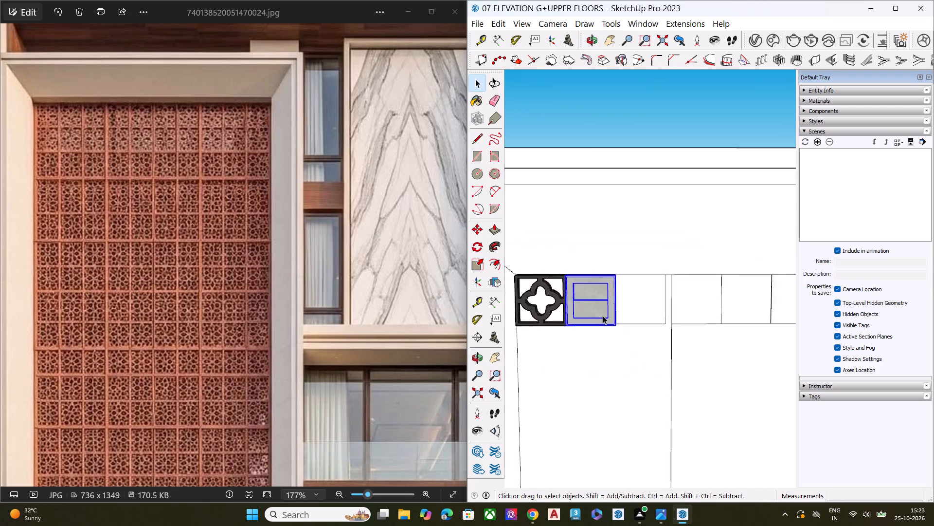
scroll(603, 316, down, 4)
scroll(629, 314, up, 2)
scroll(629, 314, down, 5)
click(637, 177)
Explode the component containing the row of wedge-faced blocks beside the carved reference image.
scroll(699, 296, down, 8)
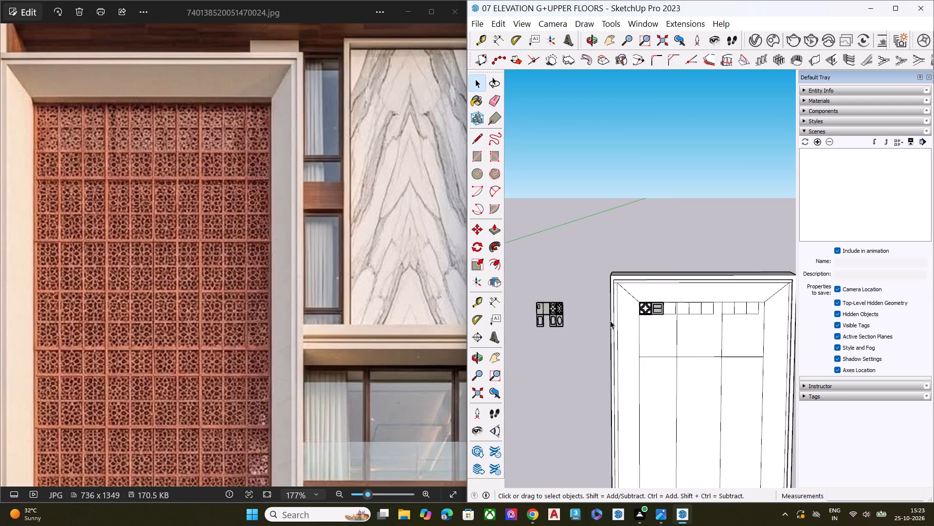
scroll(545, 319, up, 10)
scroll(556, 295, down, 14)
scroll(691, 299, up, 1)
scroll(691, 299, down, 13)
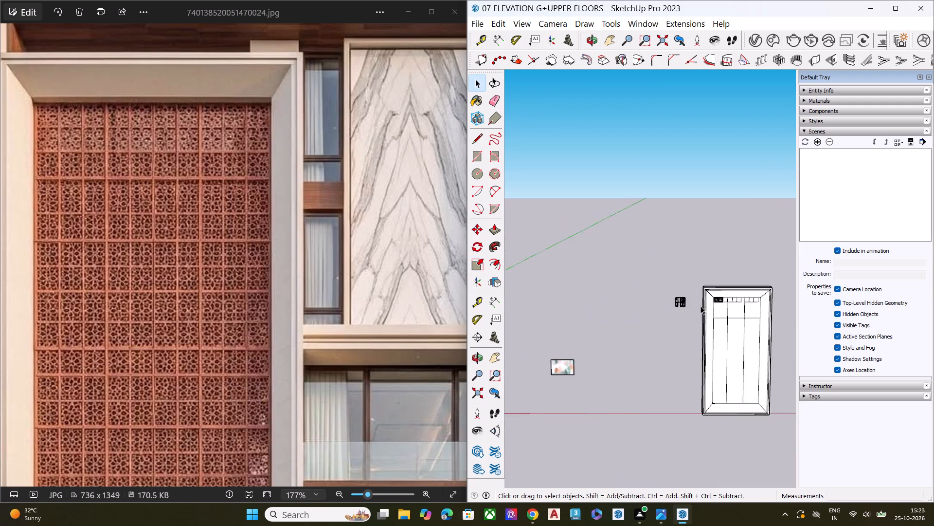
scroll(700, 306, down, 4)
scroll(662, 337, up, 9)
scroll(621, 390, down, 8)
scroll(583, 443, up, 11)
scroll(524, 374, up, 6)
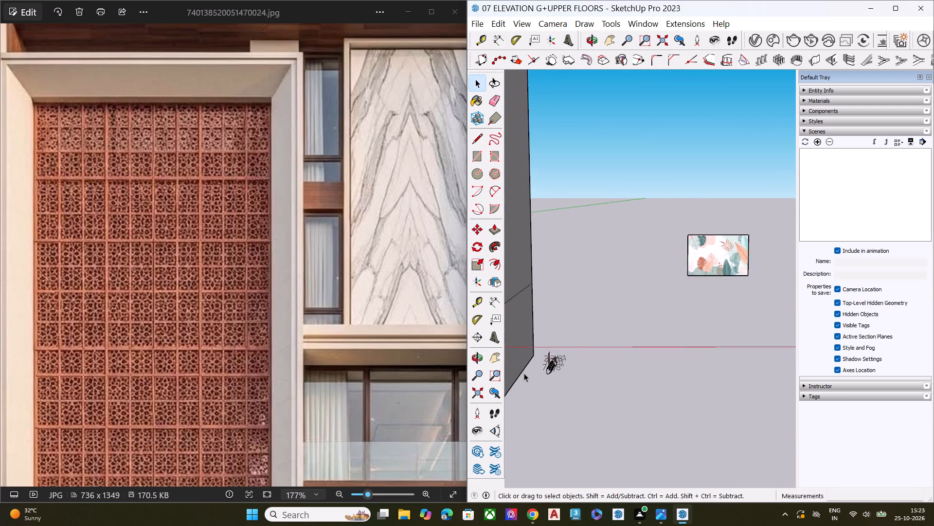
scroll(524, 373, up, 5)
scroll(568, 364, up, 15)
scroll(579, 356, down, 1)
scroll(579, 357, up, 1)
middle_drag(606, 358, 496, 367)
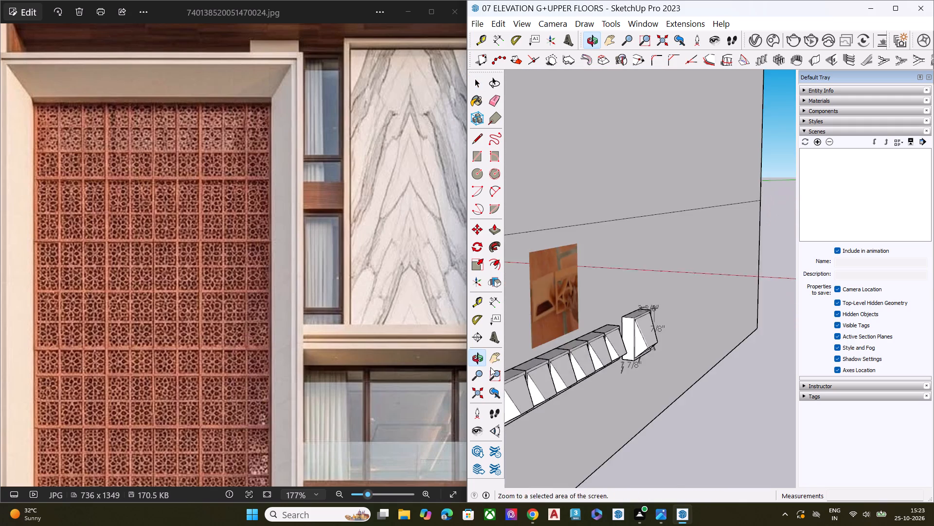
scroll(491, 367, down, 10)
scroll(593, 343, up, 12)
middle_drag(619, 335, 573, 336)
scroll(578, 338, up, 9)
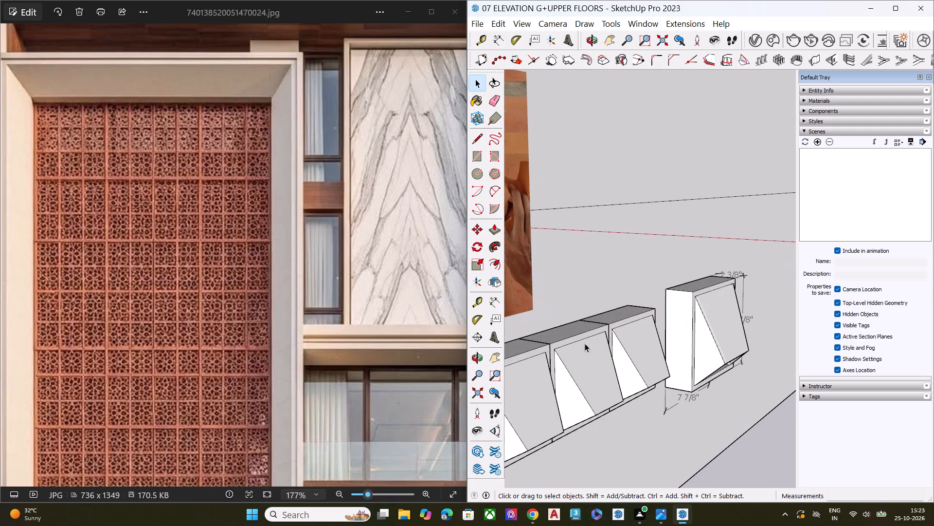
click(629, 358)
right_click(648, 353)
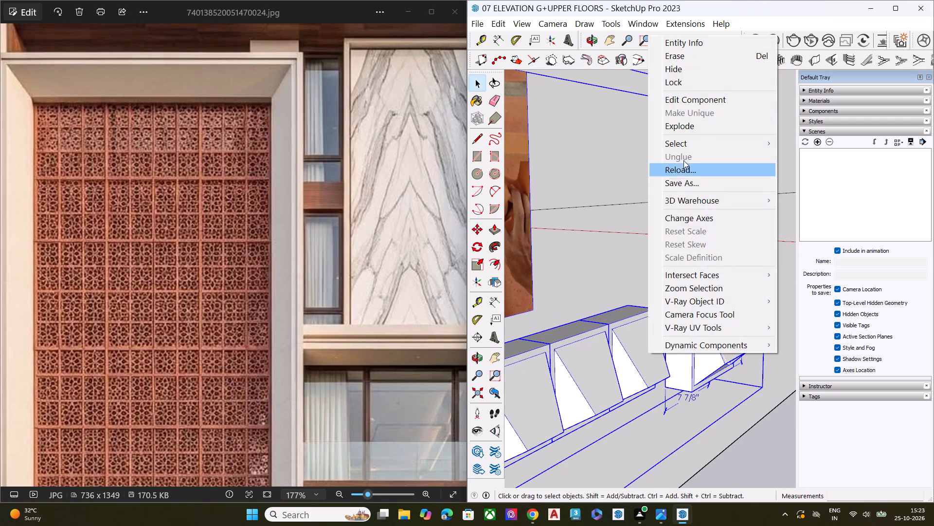
click(693, 125)
Move one wedge-faced block out of the exploded row and place it on the open ground nearby.
click(621, 350)
middle_drag(627, 323, 635, 423)
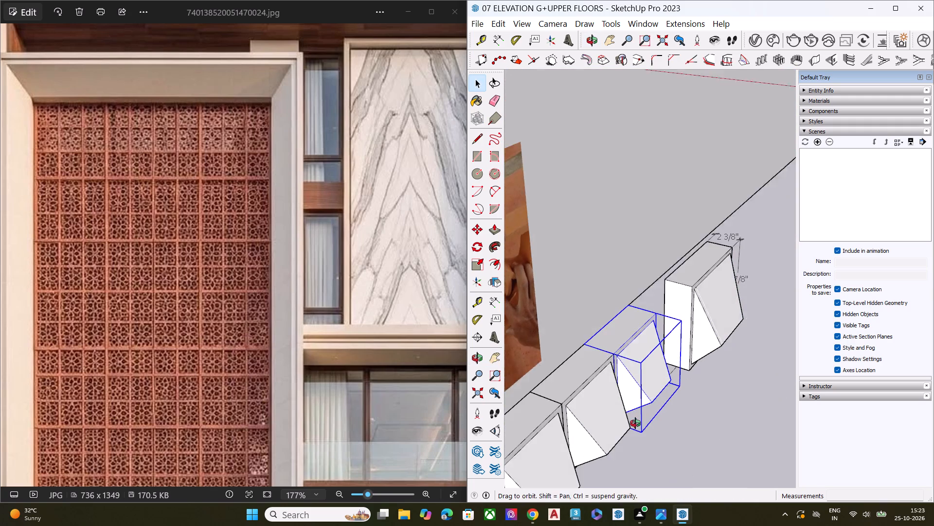
middle_drag(635, 423, 633, 430)
key(m)
click(611, 358)
scroll(640, 372, down, 3)
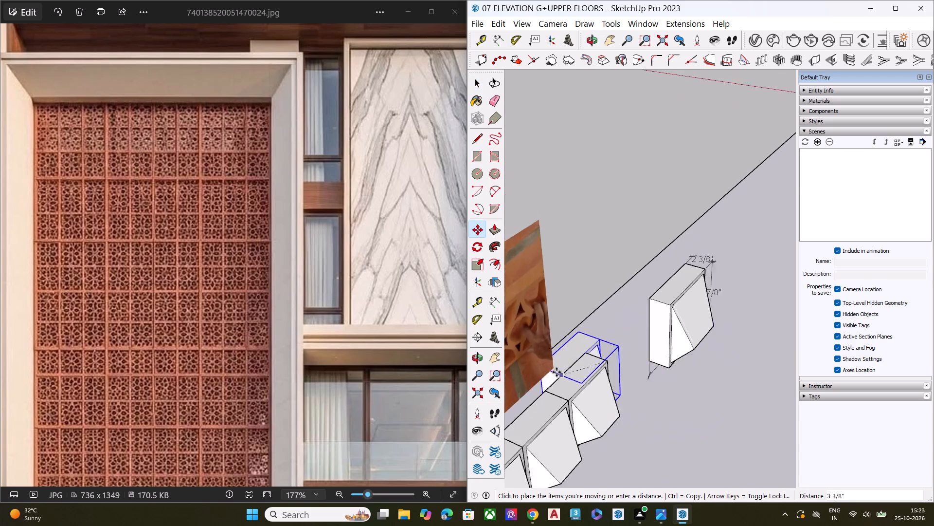
scroll(557, 372, down, 5)
scroll(569, 334, up, 5)
scroll(569, 334, down, 4)
click(718, 397)
key(space)
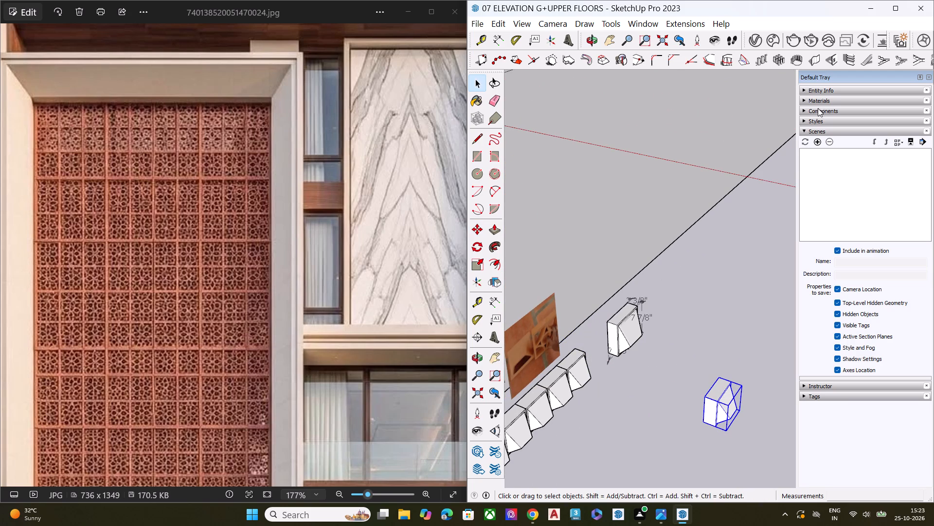
Paint the separated wedge-faced block with the dark grey Color M07 from the Colors collection.
click(829, 100)
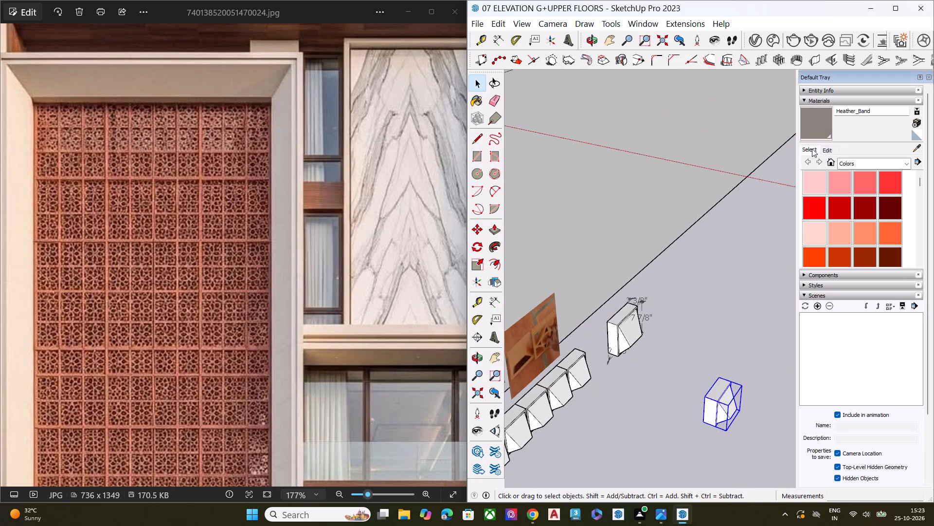
click(812, 149)
scroll(873, 222, down, 12)
scroll(871, 222, up, 1)
scroll(871, 222, down, 6)
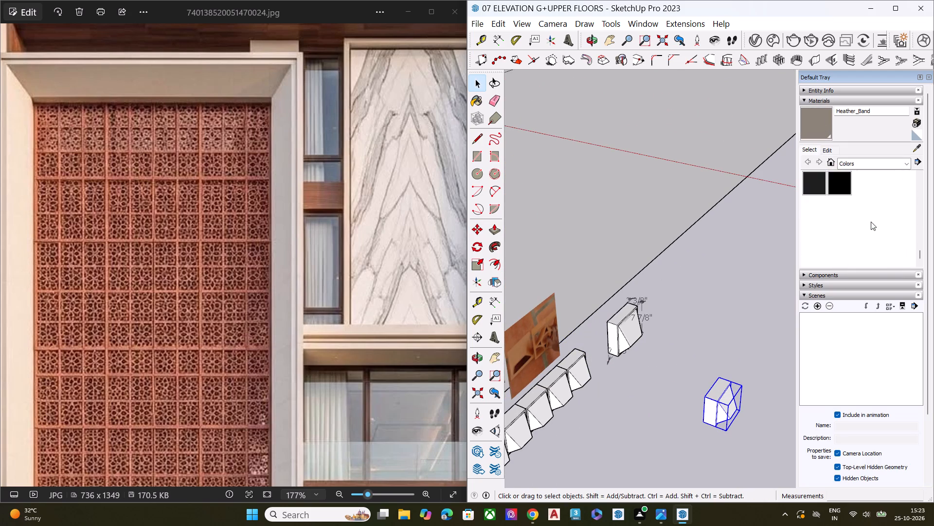
scroll(871, 222, down, 2)
scroll(845, 213, up, 3)
scroll(865, 225, down, 3)
scroll(873, 214, up, 1)
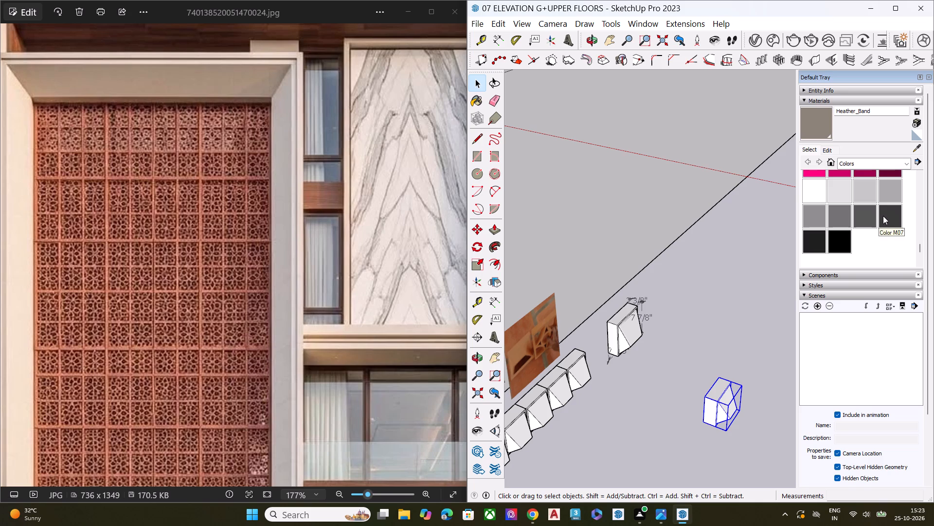
click(883, 216)
click(721, 390)
Rotate the dark wedge-faced block 90° about its vertical axis from its bottom corner.
middle_drag(720, 404, 640, 236)
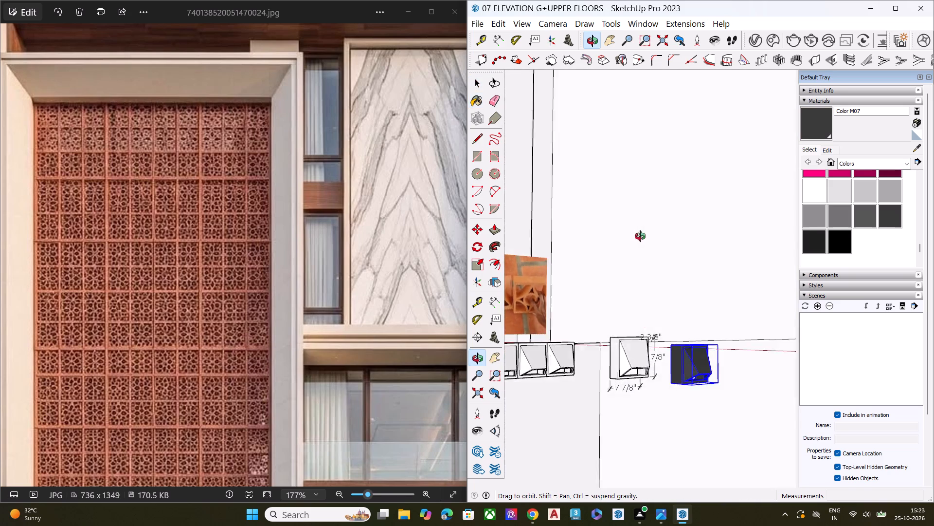
middle_drag(640, 236, 644, 223)
scroll(676, 327, up, 7)
scroll(648, 301, down, 1)
scroll(648, 301, up, 1)
scroll(648, 301, down, 7)
middle_drag(634, 329, 709, 243)
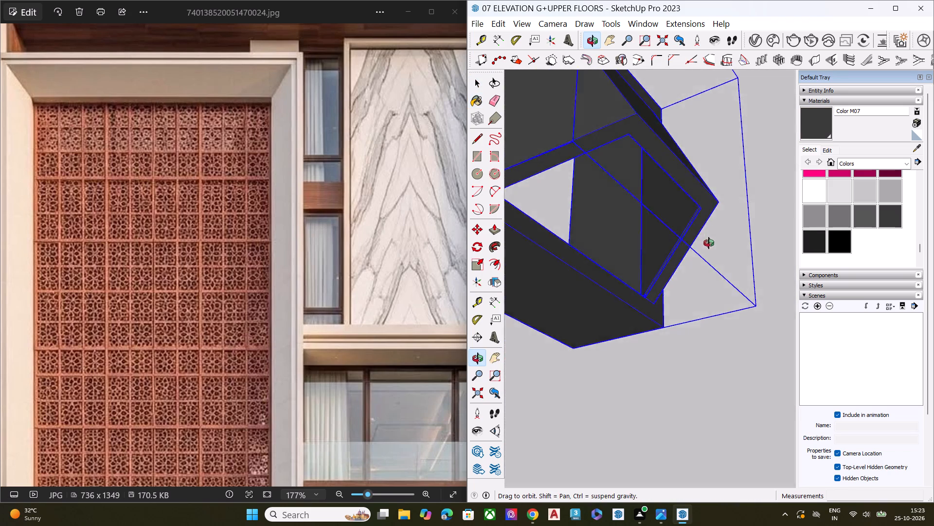
middle_drag(709, 243, 741, 372)
key(space)
double_click(700, 469)
scroll(741, 356, down, 15)
scroll(740, 347, up, 5)
middle_drag(740, 347, 662, 432)
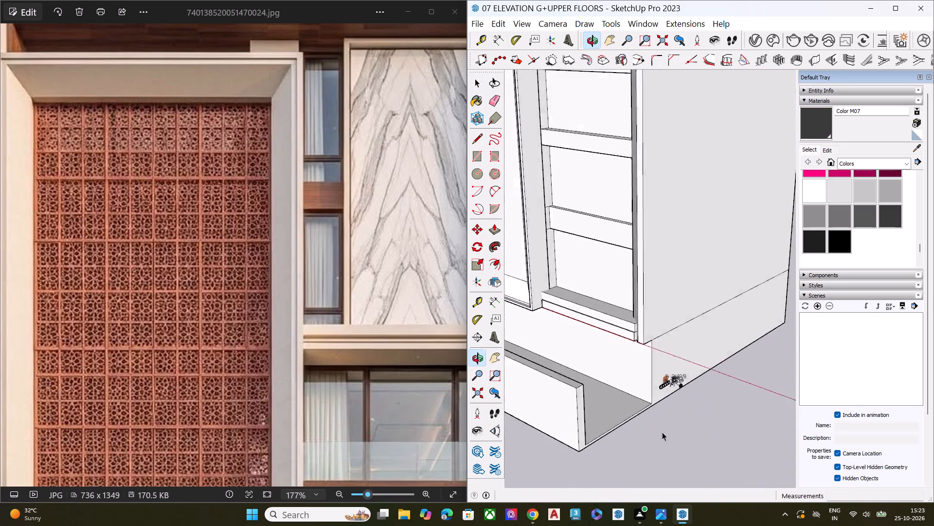
scroll(662, 432, up, 8)
scroll(727, 354, down, 2)
scroll(727, 354, up, 6)
scroll(643, 371, down, 2)
scroll(647, 373, up, 2)
scroll(648, 373, down, 3)
middle_drag(609, 381, 683, 477)
scroll(682, 477, up, 4)
middle_drag(683, 477, 686, 477)
click(634, 340)
scroll(594, 360, up, 5)
middle_drag(595, 360, 623, 370)
key(q)
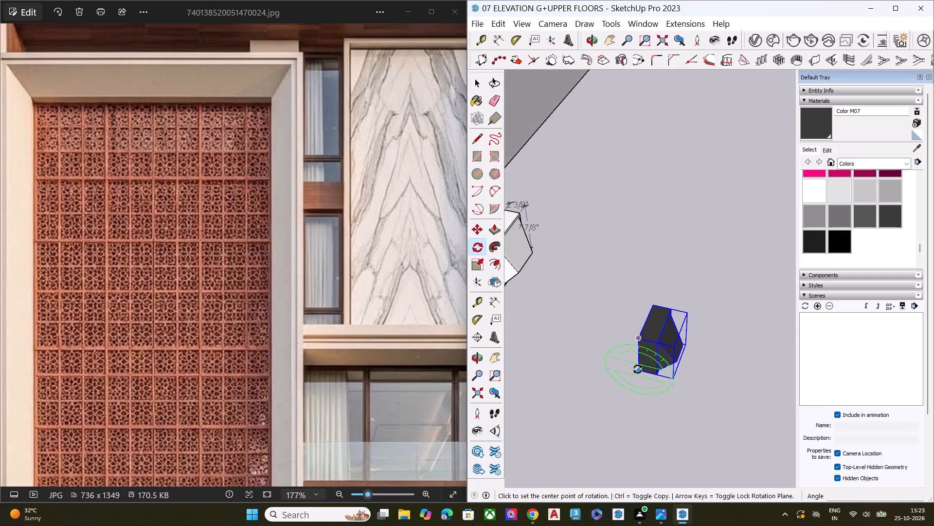
click(630, 377)
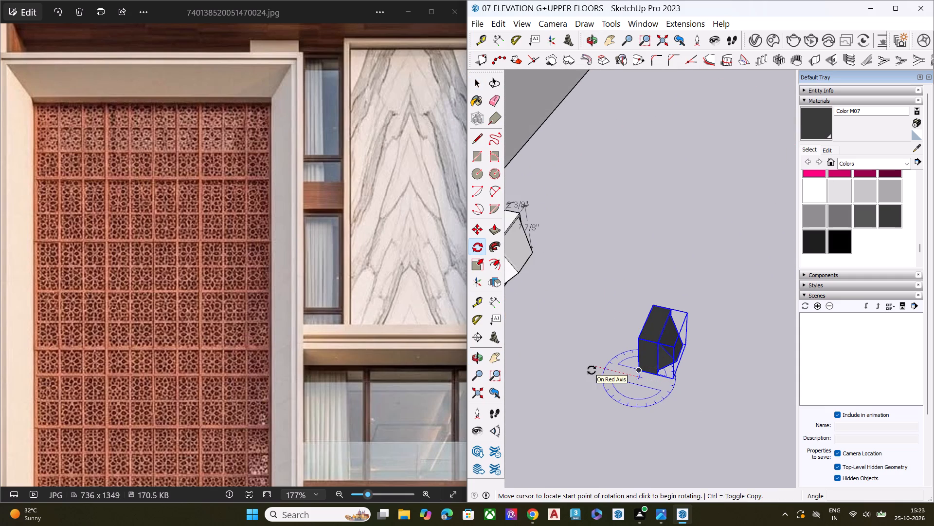
click(592, 370)
click(652, 335)
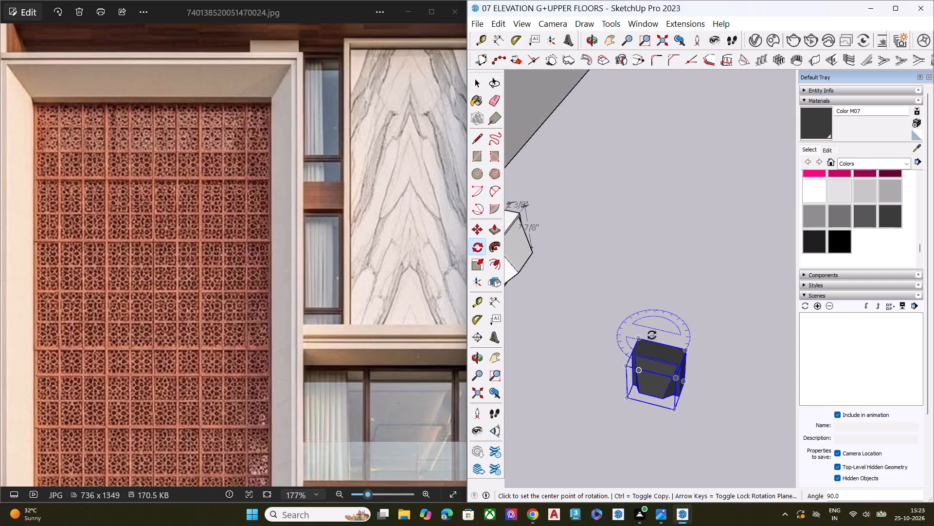
key(space)
Move the dark wedge-faced block by its back top corner to the recess's third square, against the two-opening block's top corner.
middle_drag(646, 428, 681, 280)
scroll(681, 280, up, 7)
key(m)
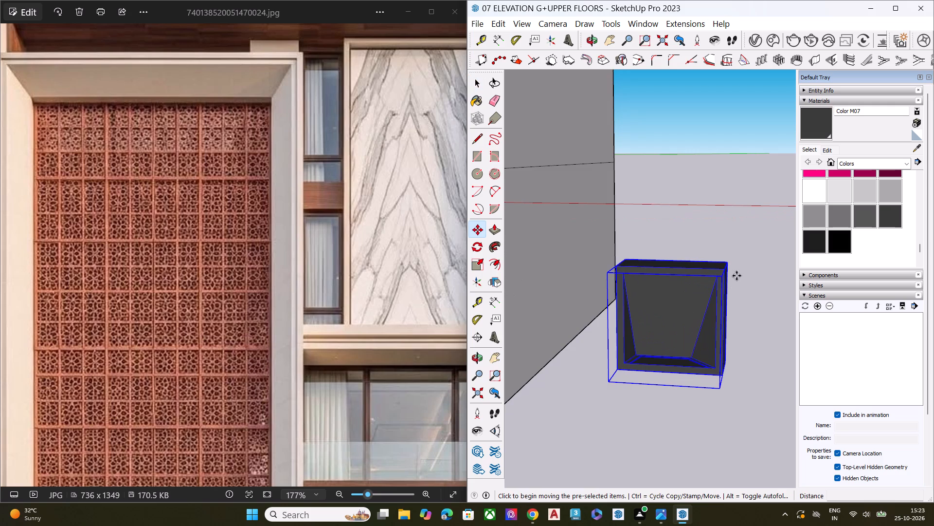
scroll(733, 263, up, 6)
scroll(717, 282, down, 6)
middle_drag(671, 305, 734, 380)
scroll(621, 282, up, 1)
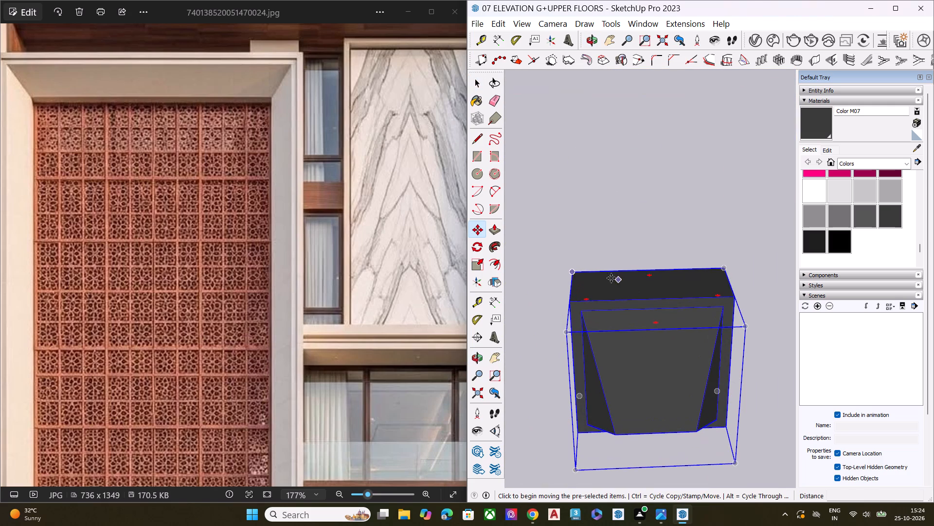
click(572, 272)
scroll(623, 256, down, 8)
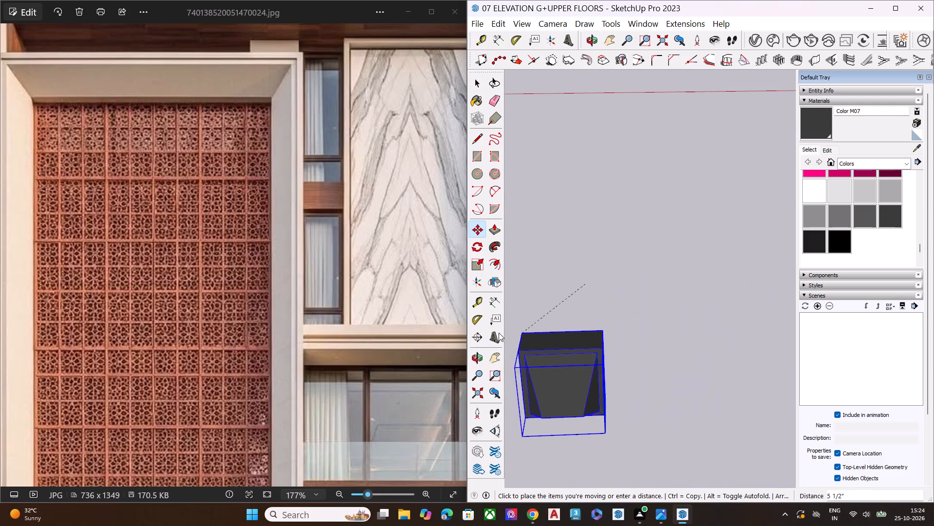
scroll(499, 333, down, 7)
scroll(498, 344, up, 1)
scroll(498, 345, down, 15)
scroll(498, 345, up, 1)
scroll(498, 345, down, 3)
scroll(510, 360, up, 1)
scroll(551, 368, down, 6)
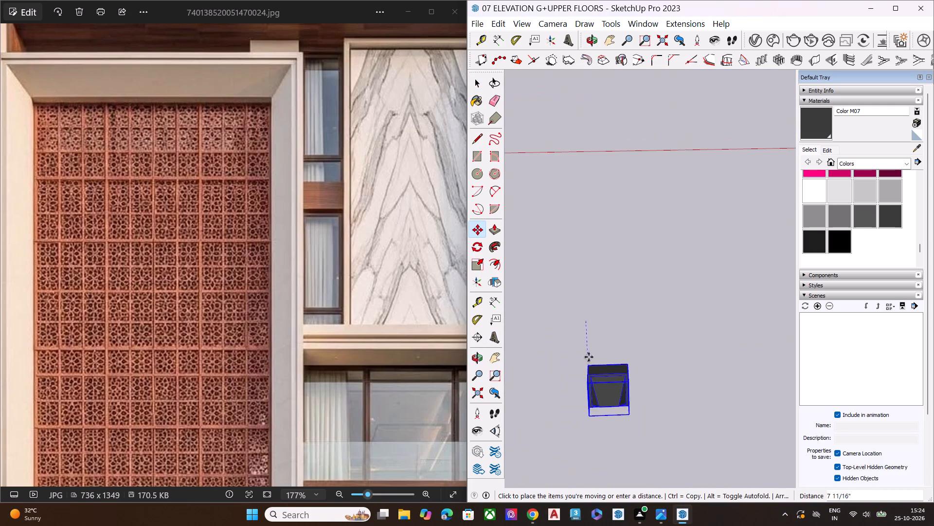
scroll(589, 357, down, 14)
scroll(550, 348, up, 1)
scroll(550, 349, down, 10)
scroll(521, 357, up, 1)
scroll(521, 357, down, 9)
scroll(521, 357, up, 1)
scroll(521, 357, down, 7)
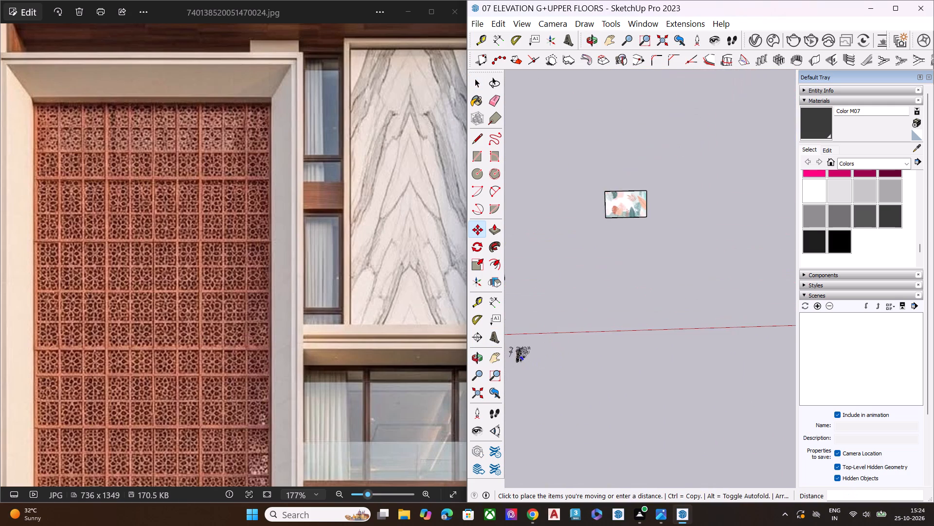
scroll(521, 357, down, 8)
scroll(568, 333, down, 9)
scroll(639, 339, up, 9)
scroll(647, 258, up, 5)
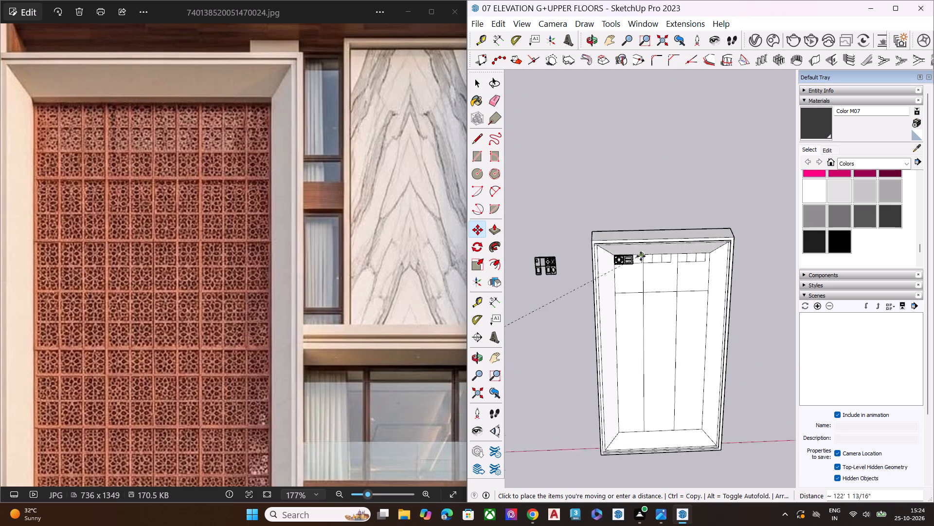
scroll(641, 256, up, 19)
scroll(632, 256, up, 12)
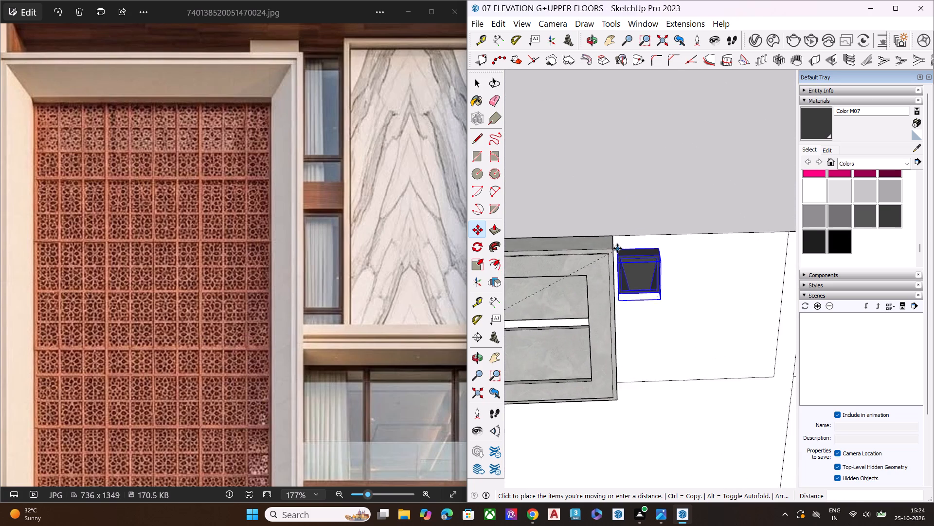
scroll(617, 248, up, 1)
scroll(617, 248, down, 2)
scroll(617, 248, up, 2)
middle_drag(611, 257, 545, 305)
scroll(614, 247, up, 3)
scroll(614, 240, down, 1)
scroll(614, 235, up, 8)
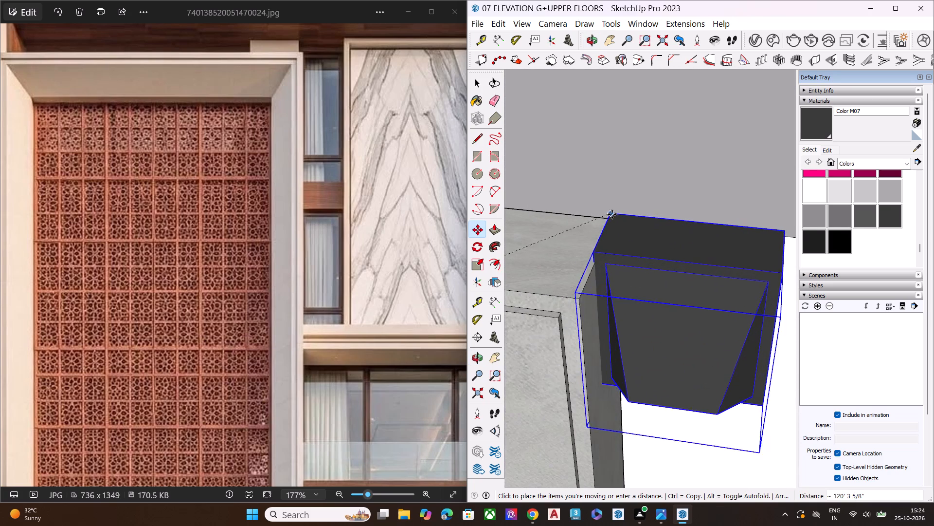
click(617, 220)
Scale the wedge-faced block by about 1.90 along its blue axis to deepen it.
scroll(617, 301, down, 4)
scroll(617, 306, up, 2)
scroll(617, 306, down, 4)
middle_drag(667, 346, 578, 301)
key(s)
click(633, 350)
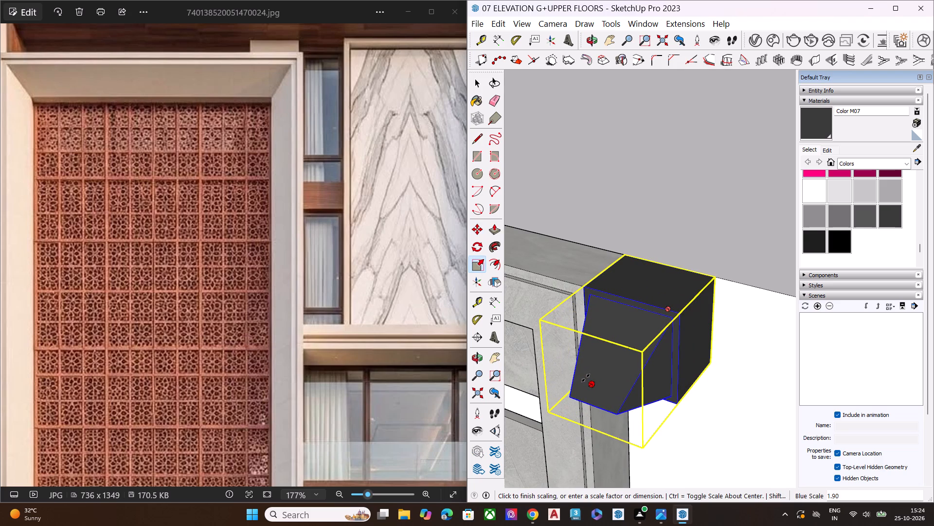
click(586, 378)
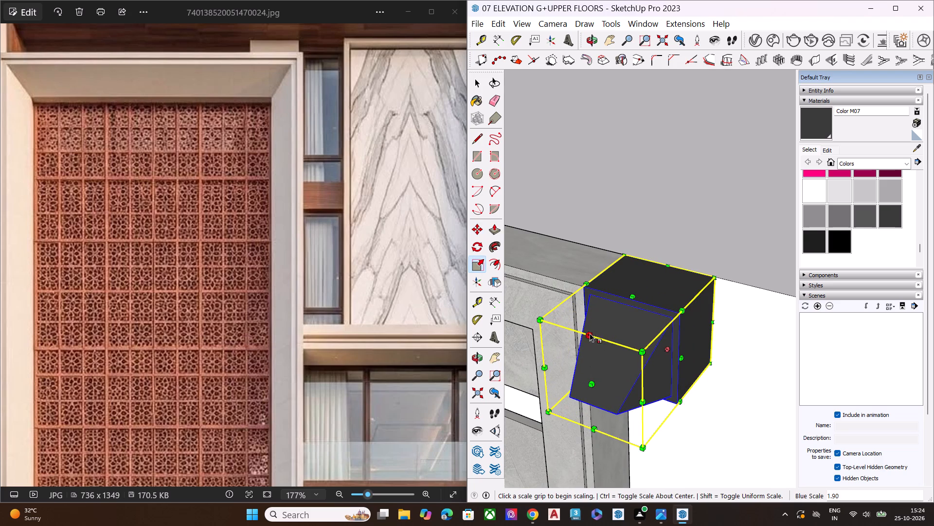
Scale the wedge-faced block by about 5.29 along its green axis so it spans the third square's width.
middle_drag(585, 319, 851, 256)
scroll(636, 394, up, 6)
middle_drag(631, 367, 632, 325)
scroll(632, 312, up, 1)
middle_drag(631, 309, 624, 291)
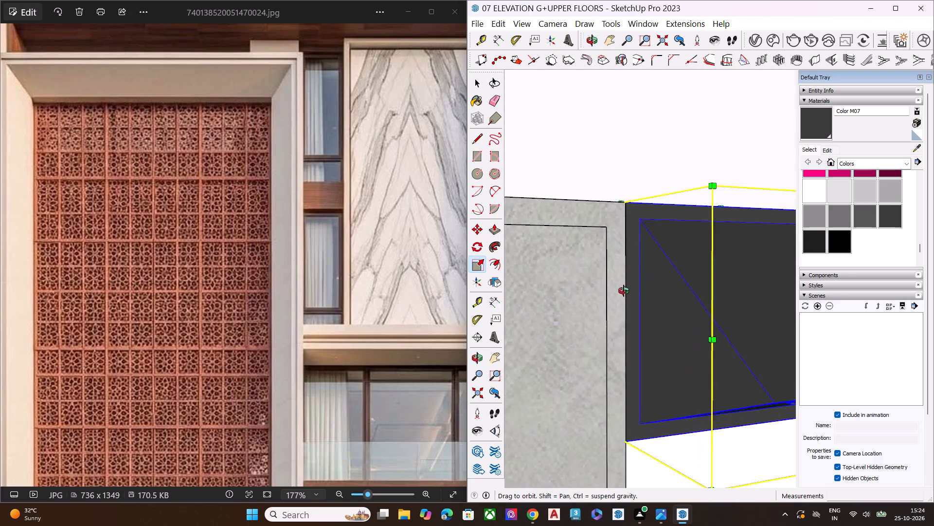
middle_drag(624, 291, 341, 257)
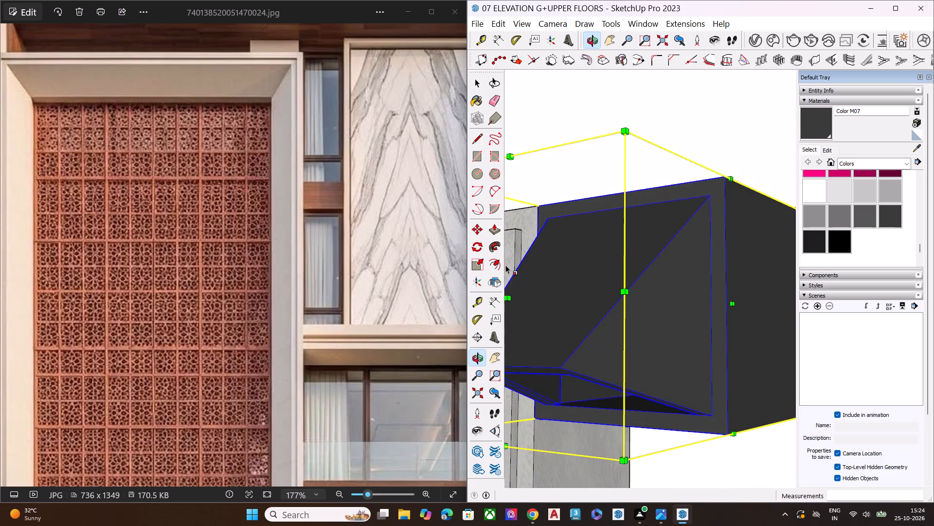
scroll(588, 338, down, 8)
middle_drag(623, 375, 617, 379)
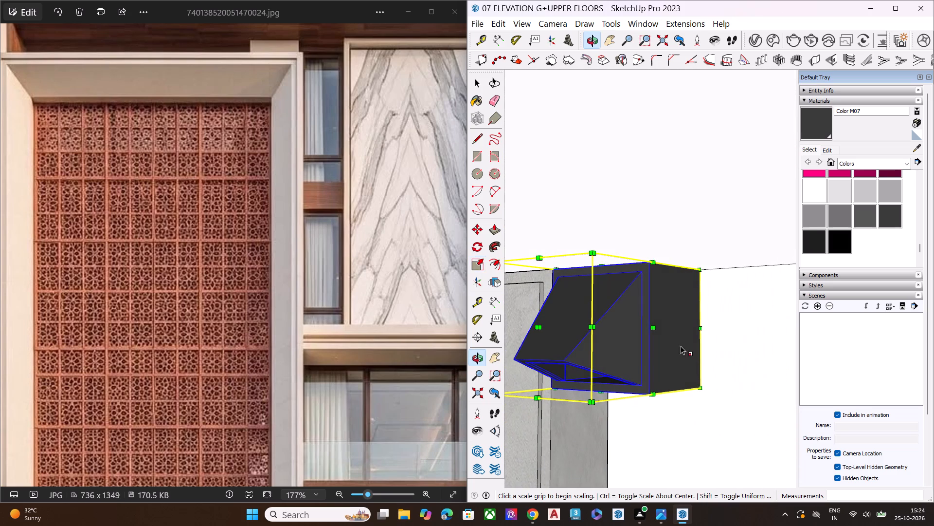
click(654, 327)
scroll(673, 344, down, 17)
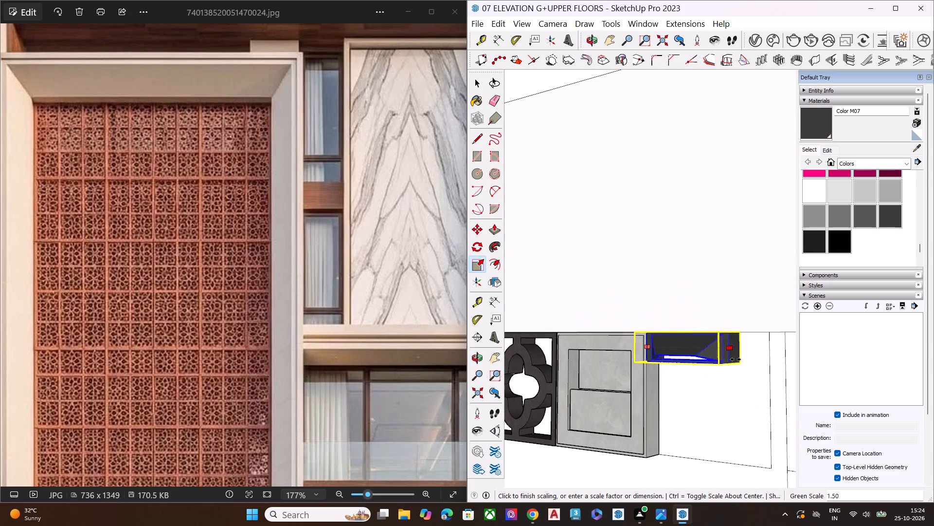
scroll(757, 355, up, 7)
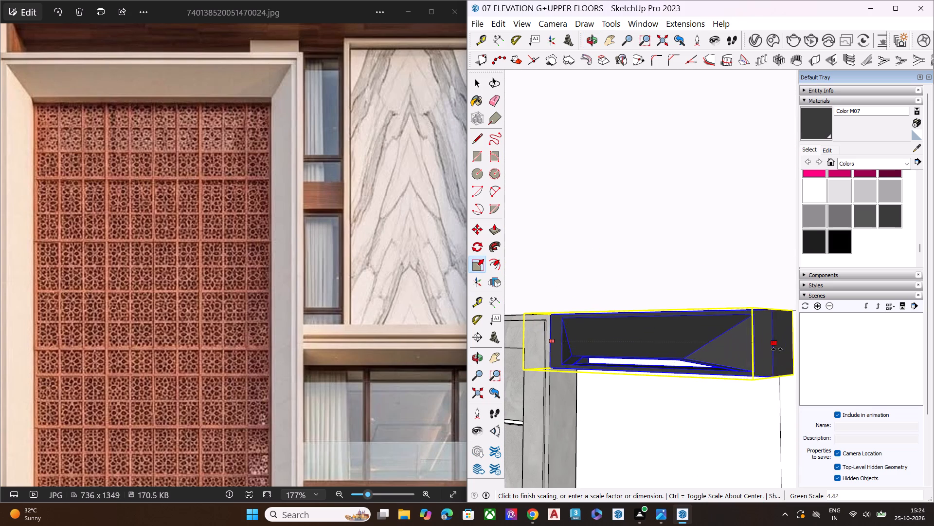
scroll(772, 313, up, 1)
middle_drag(770, 318, 737, 405)
scroll(748, 361, down, 1)
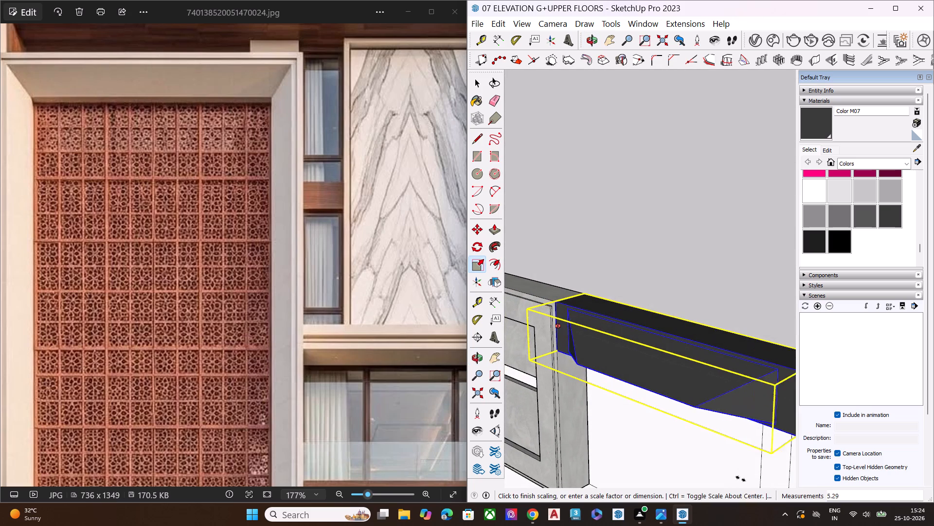
click(760, 470)
key(space)
Scale the wedge-faced block by about 4.33 along its red axis so it fills the third square's height.
scroll(712, 412, down, 1)
middle_drag(676, 419, 694, 294)
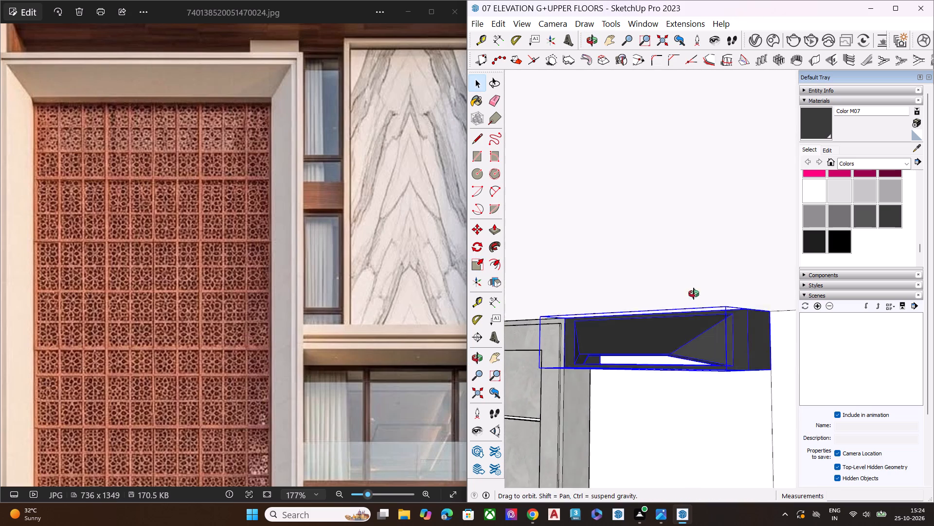
middle_drag(694, 294, 702, 247)
key(s)
click(652, 352)
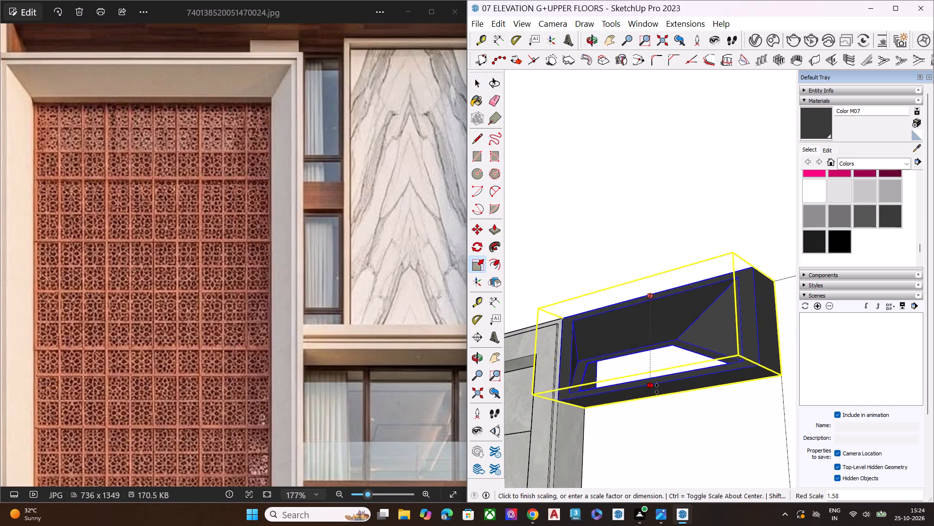
scroll(657, 391, down, 7)
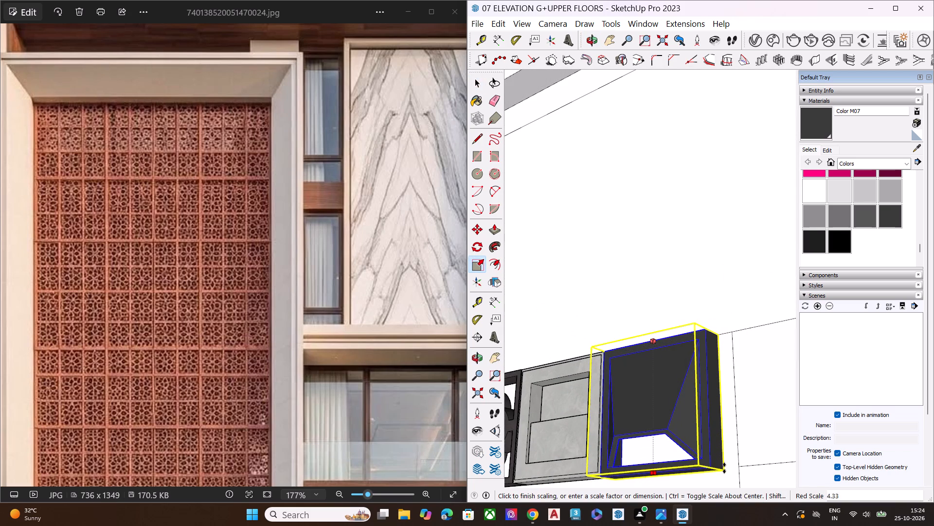
scroll(725, 458, up, 7)
click(725, 473)
key(space)
Delete the vertical panel divider line running down from the fourth square's lower corner in the recess's upper row.
scroll(700, 345, down, 8)
middle_drag(737, 367, 795, 403)
scroll(731, 348, down, 1)
scroll(731, 348, up, 1)
scroll(731, 348, down, 3)
scroll(731, 348, up, 1)
scroll(731, 348, down, 4)
scroll(731, 348, up, 1)
middle_drag(675, 349, 788, 379)
key(space)
scroll(654, 317, down, 14)
click(677, 193)
scroll(662, 316, up, 4)
scroll(653, 327, down, 1)
scroll(653, 331, up, 4)
middle_drag(681, 396, 651, 418)
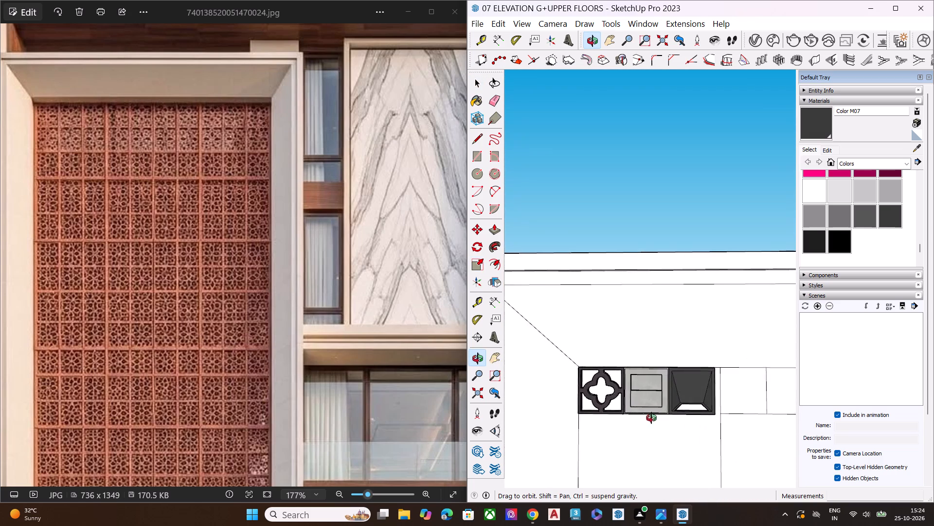
middle_drag(651, 418, 648, 418)
scroll(515, 341, down, 9)
scroll(666, 361, up, 8)
scroll(584, 363, up, 6)
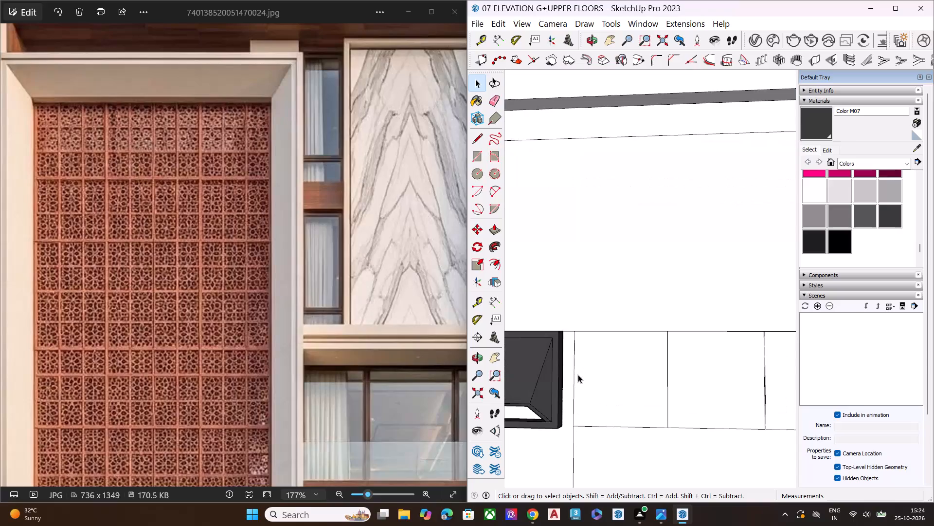
click(575, 381)
double_click(618, 378)
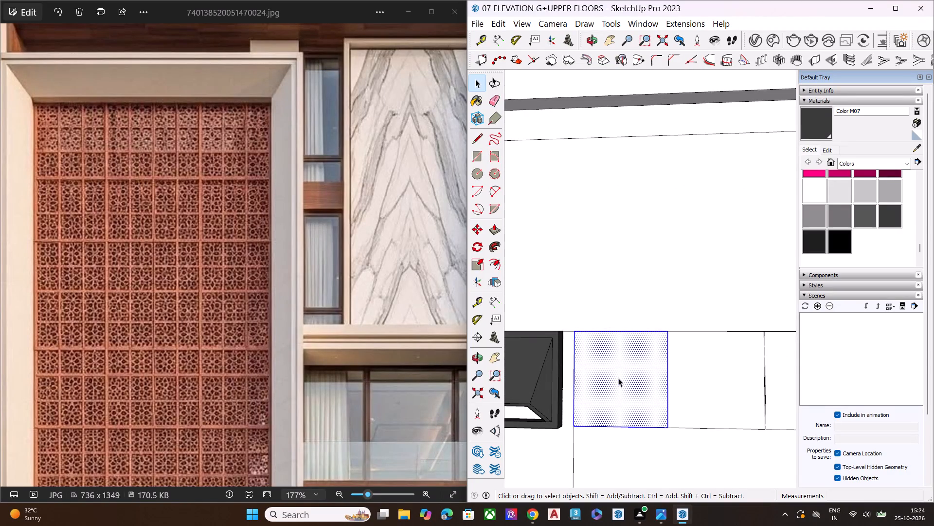
click(574, 454)
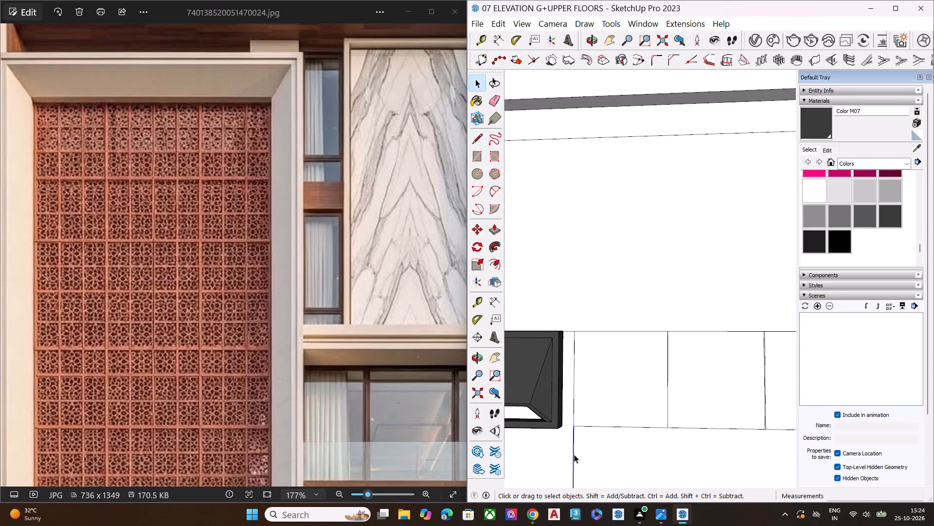
key(Delete)
Move the fourth square by its top corner about 3 3/16" along the row to meet the wedge-faced block.
double_click(596, 391)
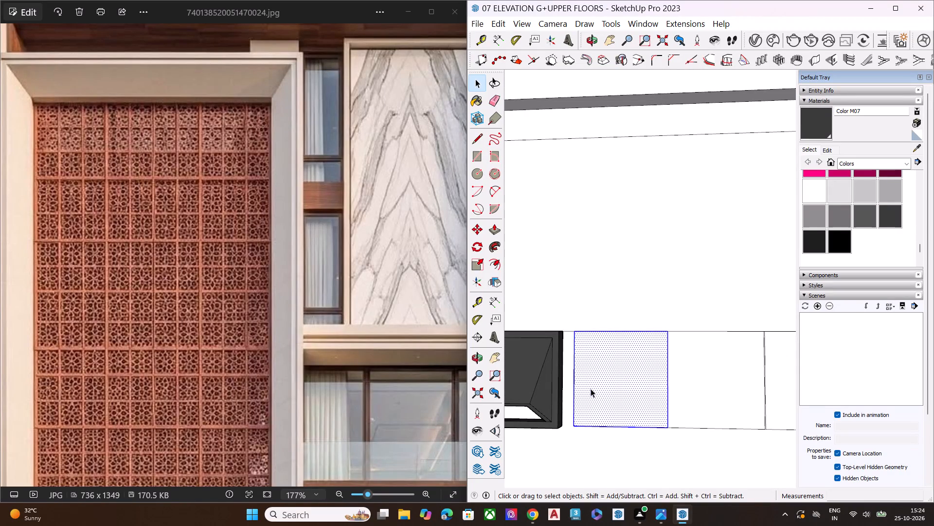
key(m)
click(574, 330)
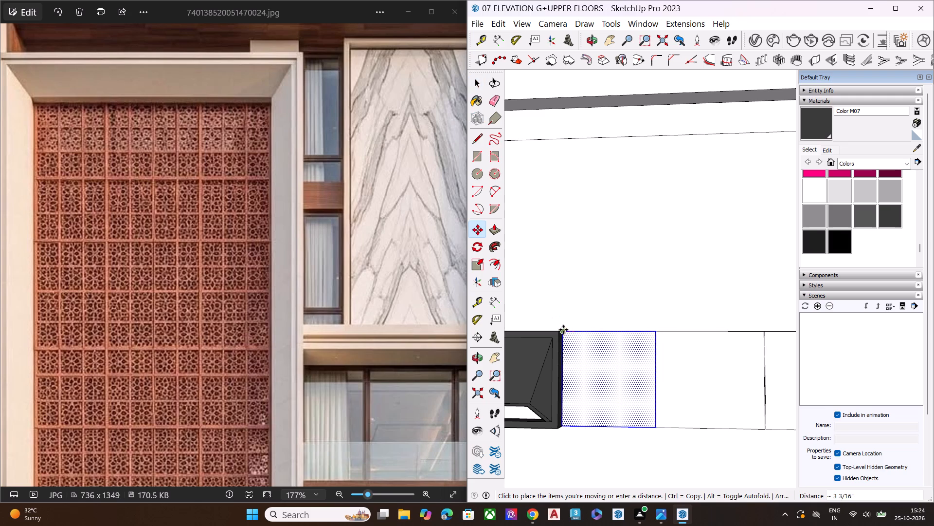
click(563, 330)
scroll(595, 373, down, 6)
key(space)
scroll(612, 370, down, 8)
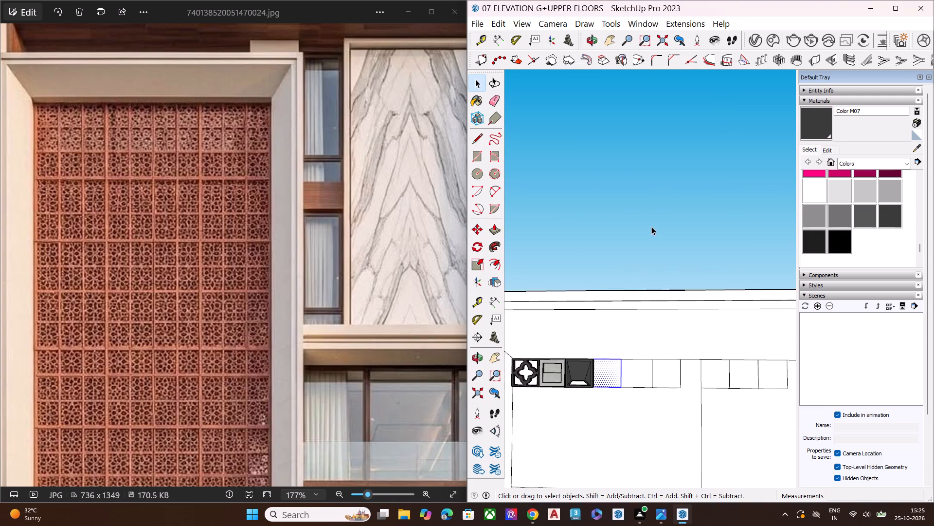
click(651, 219)
Erase the outlines of the fifth and sixth squares beyond the fourth square in the upper row.
scroll(627, 370, up, 7)
double_click(638, 378)
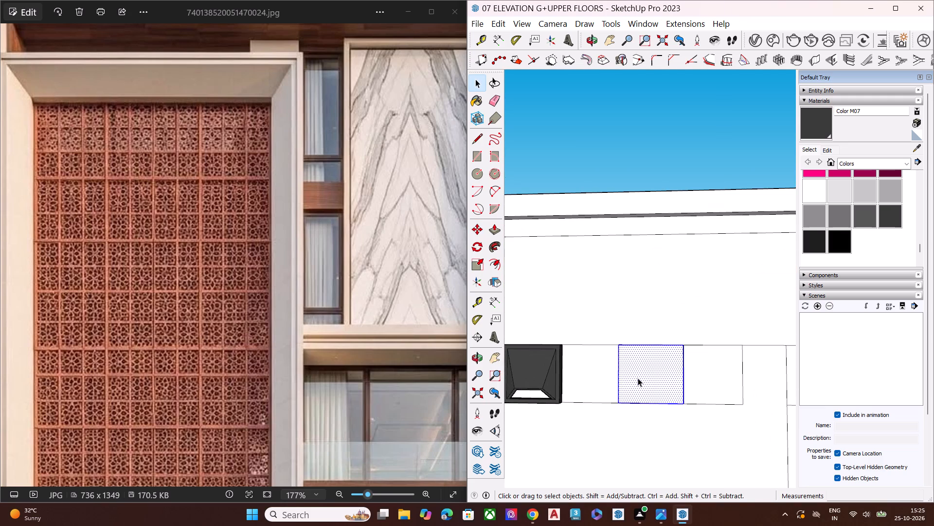
click(604, 388)
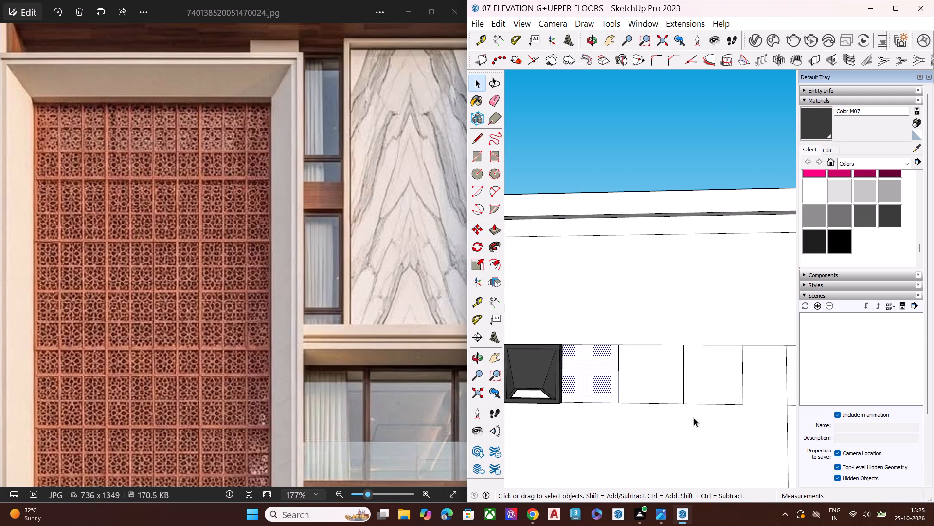
drag(696, 420, 667, 385)
scroll(648, 248, up, 1)
click(690, 159)
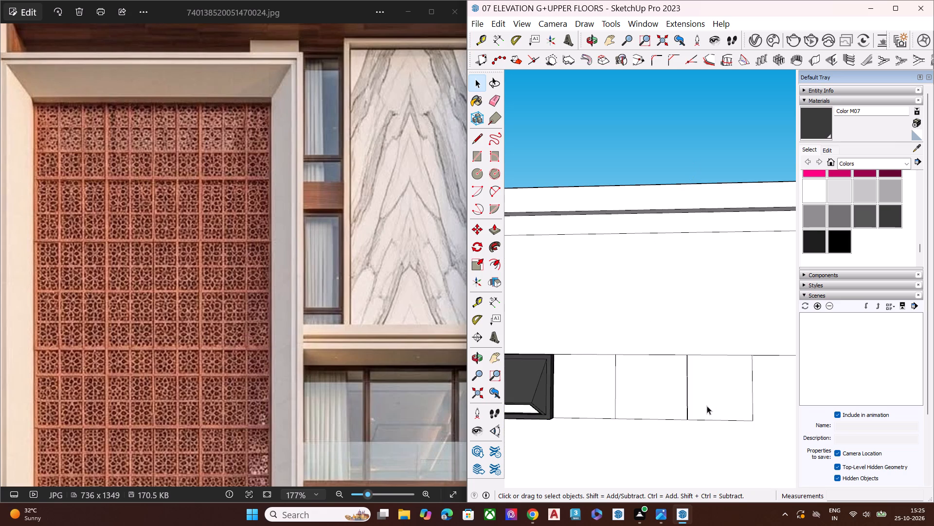
key(e)
click(687, 406)
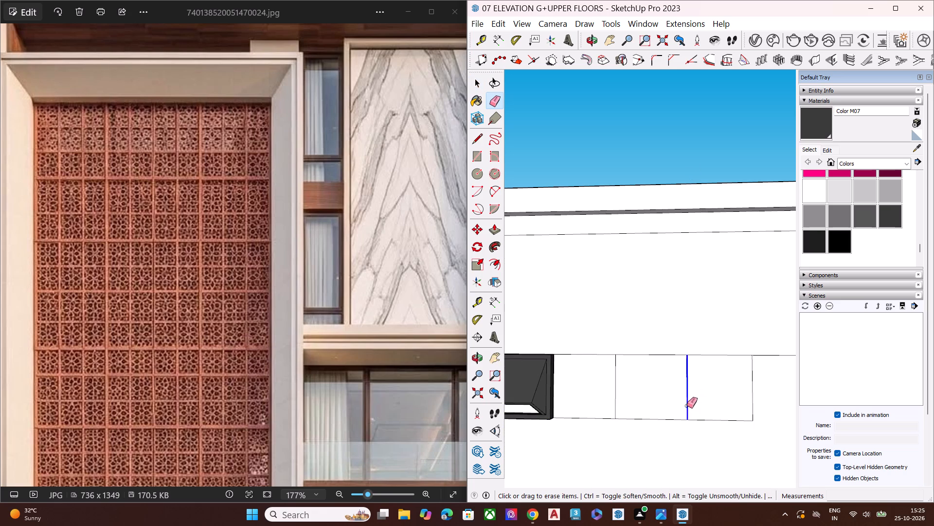
click(682, 417)
click(682, 420)
click(703, 421)
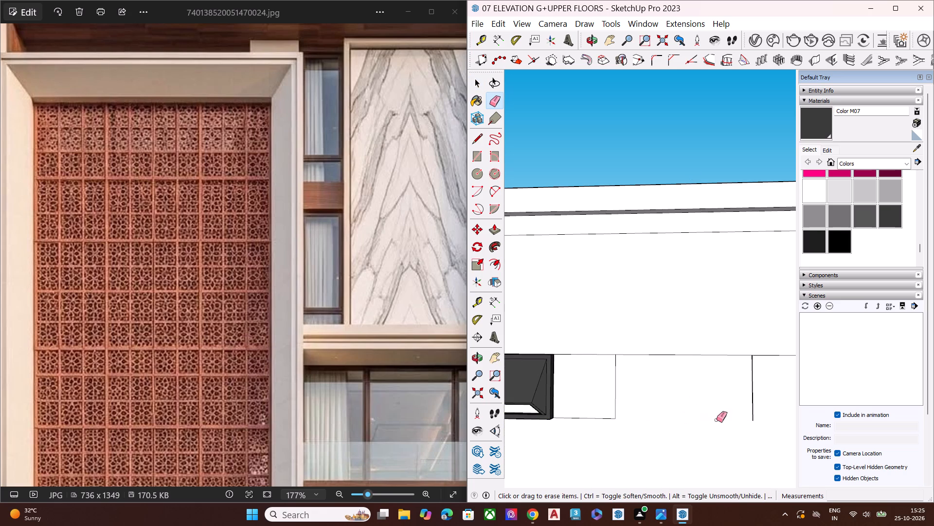
click(753, 402)
scroll(637, 369, down, 8)
middle_drag(615, 388, 632, 397)
key(space)
Erase the last three squares at the far end of the upper row and the vertical panel divider beside them.
scroll(632, 397, up, 1)
scroll(632, 397, down, 1)
scroll(627, 389, up, 6)
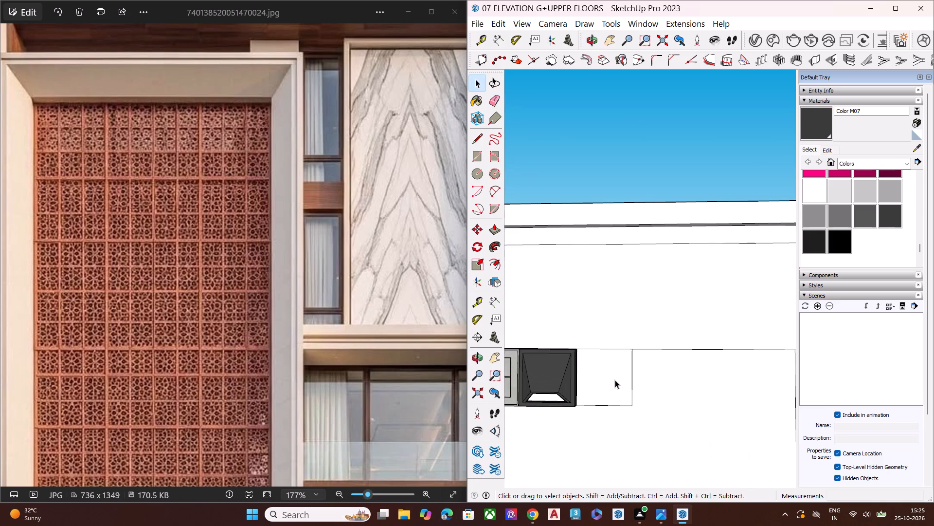
scroll(615, 380, up, 2)
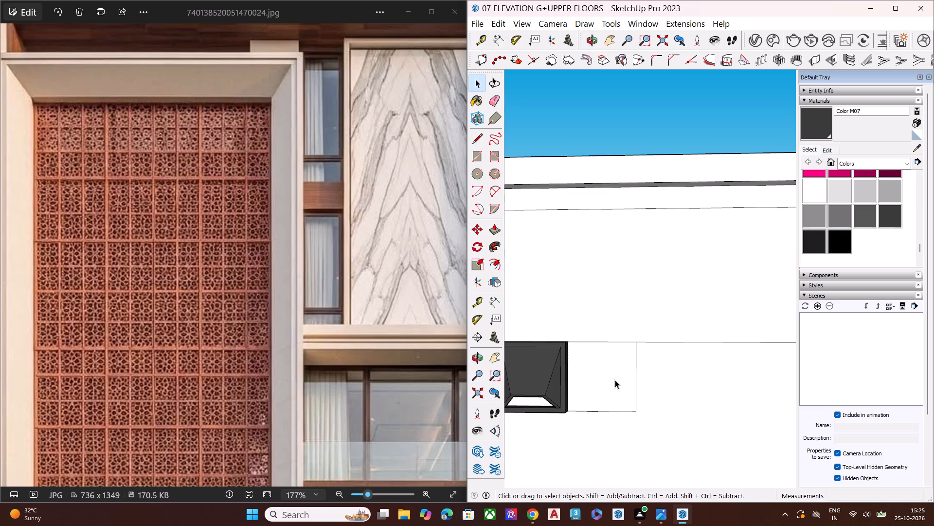
click(609, 397)
scroll(568, 397, down, 14)
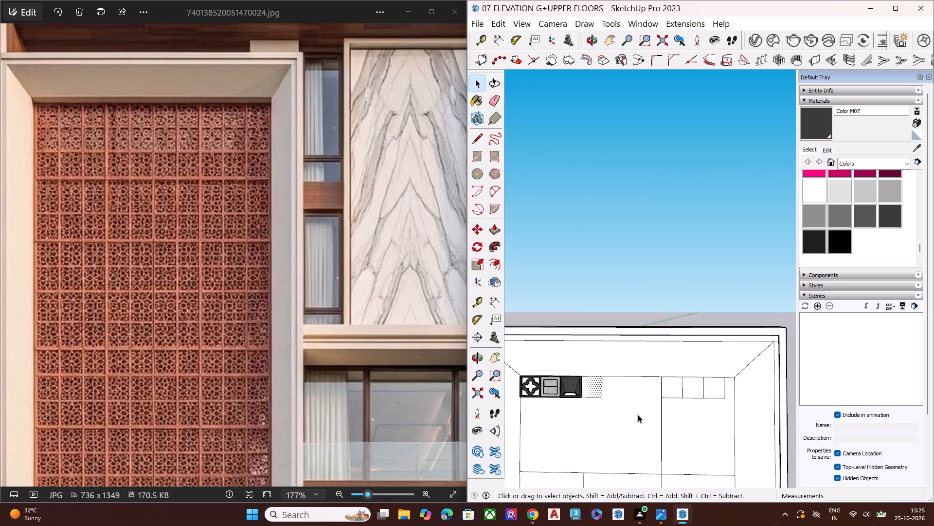
scroll(656, 407, up, 6)
drag(678, 414, 628, 377)
click(674, 155)
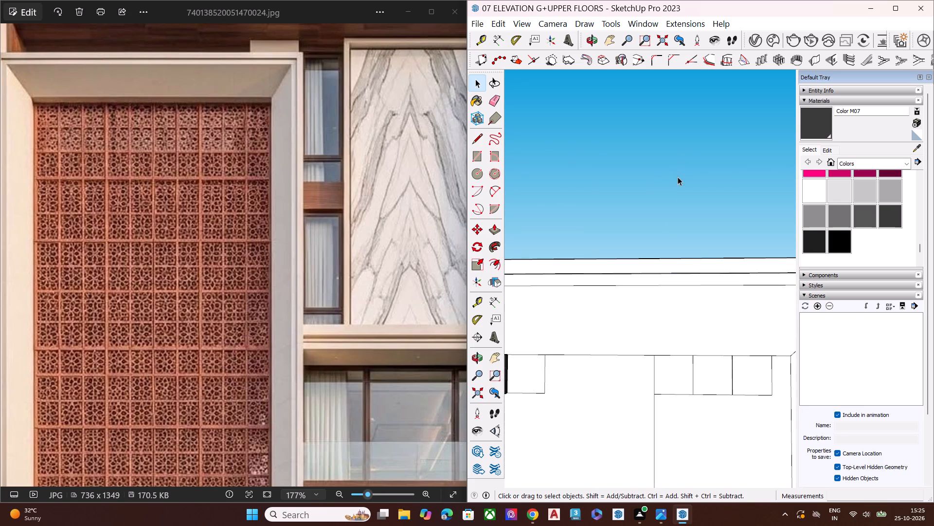
key(e)
click(656, 374)
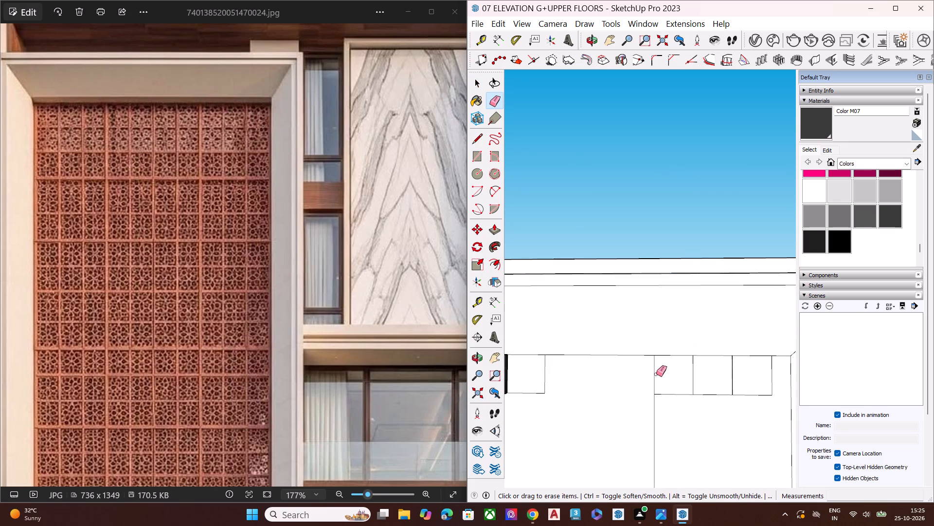
click(655, 376)
click(664, 394)
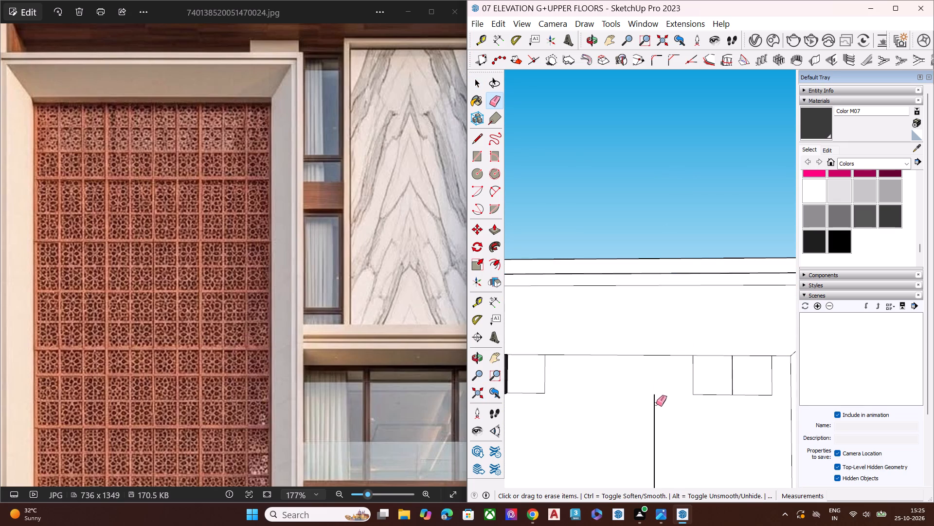
click(654, 405)
click(731, 382)
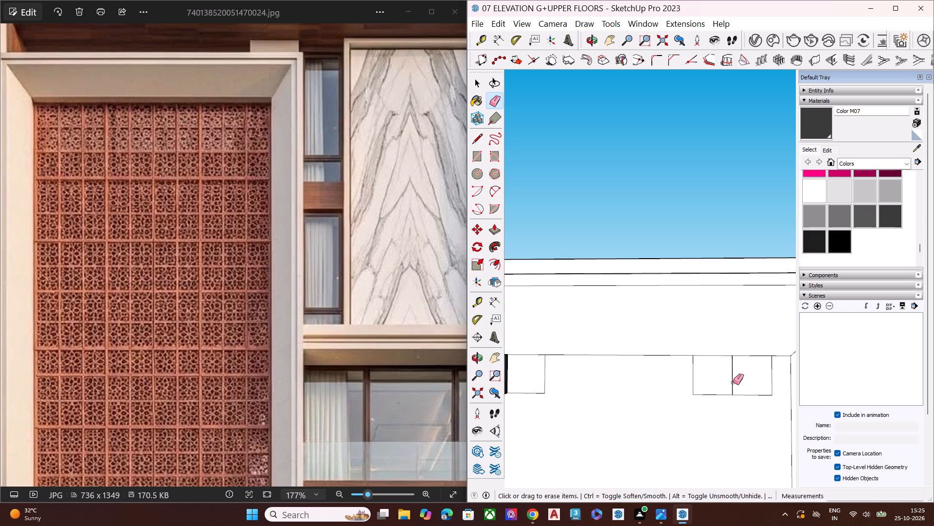
click(733, 387)
click(727, 394)
click(693, 375)
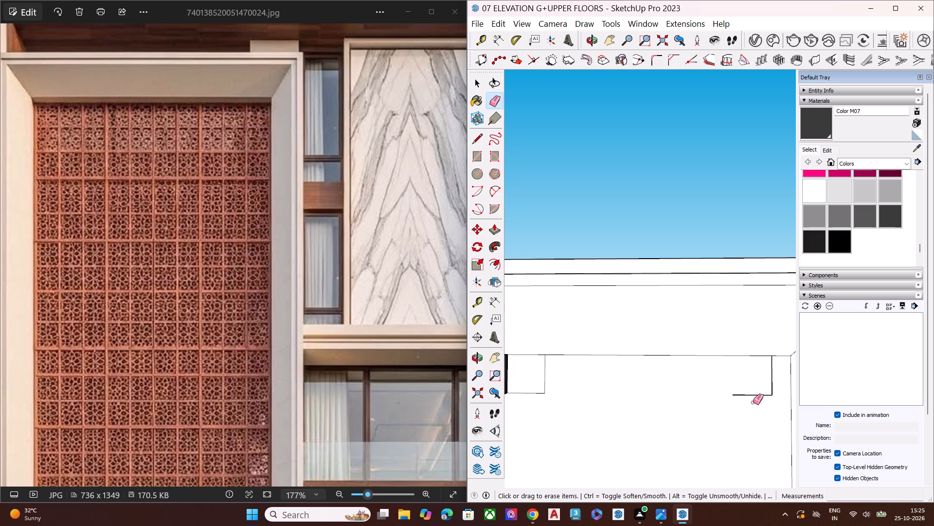
double_click(753, 394)
click(771, 380)
key(space)
Examine the three fitted pattern blocks and the remaining square in the recess's upper row.
scroll(714, 365, down, 6)
key(space)
scroll(635, 330, up, 1)
scroll(635, 330, down, 8)
middle_drag(628, 409, 642, 321)
scroll(643, 323, up, 7)
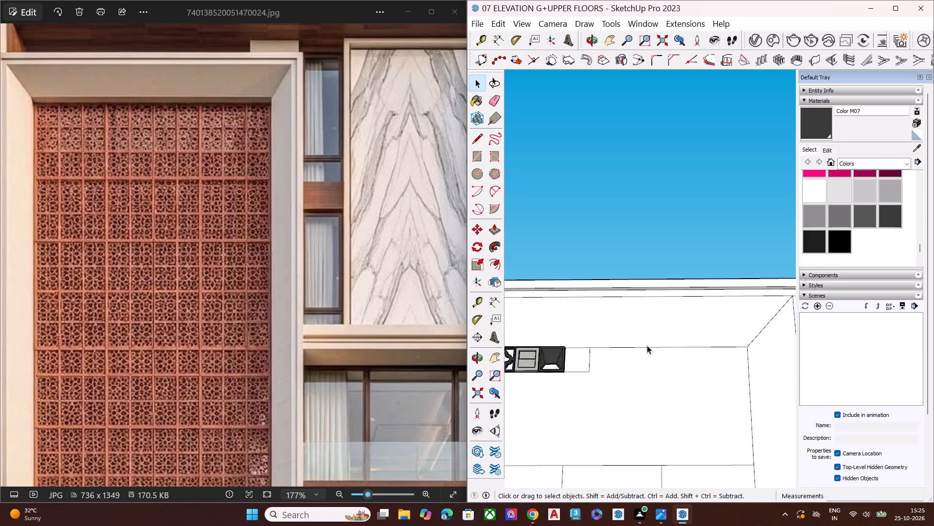
scroll(628, 349, down, 3)
scroll(584, 367, up, 7)
scroll(584, 367, down, 1)
scroll(584, 367, up, 2)
middle_drag(601, 357, 590, 422)
scroll(590, 422, up, 1)
scroll(569, 379, down, 1)
scroll(550, 339, up, 7)
scroll(647, 343, down, 5)
scroll(667, 347, up, 2)
scroll(672, 348, down, 3)
scroll(672, 348, up, 1)
scroll(600, 317, up, 1)
scroll(600, 317, down, 1)
scroll(600, 317, up, 1)
scroll(600, 317, down, 14)
middle_drag(583, 319, 630, 395)
scroll(627, 385, up, 9)
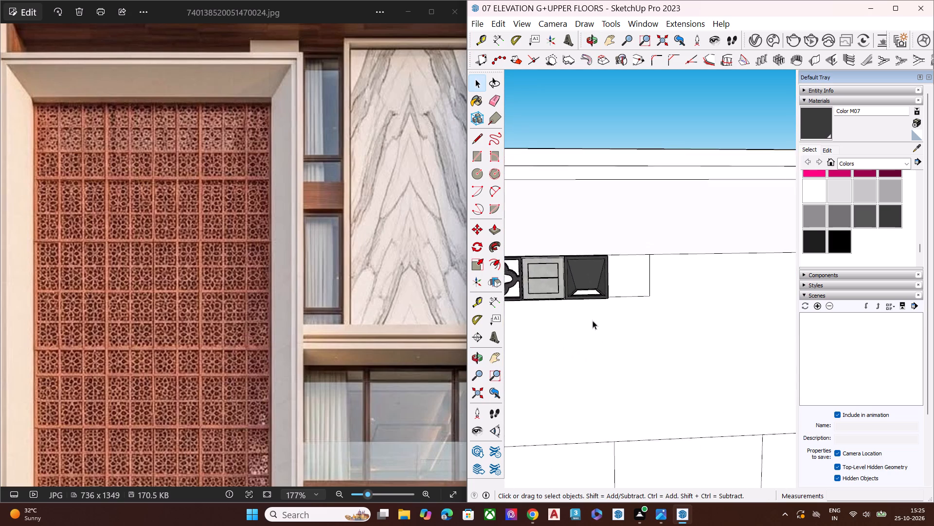
scroll(623, 320, down, 2)
scroll(626, 320, up, 1)
scroll(638, 320, down, 3)
scroll(555, 291, up, 12)
scroll(636, 313, up, 6)
scroll(578, 319, down, 2)
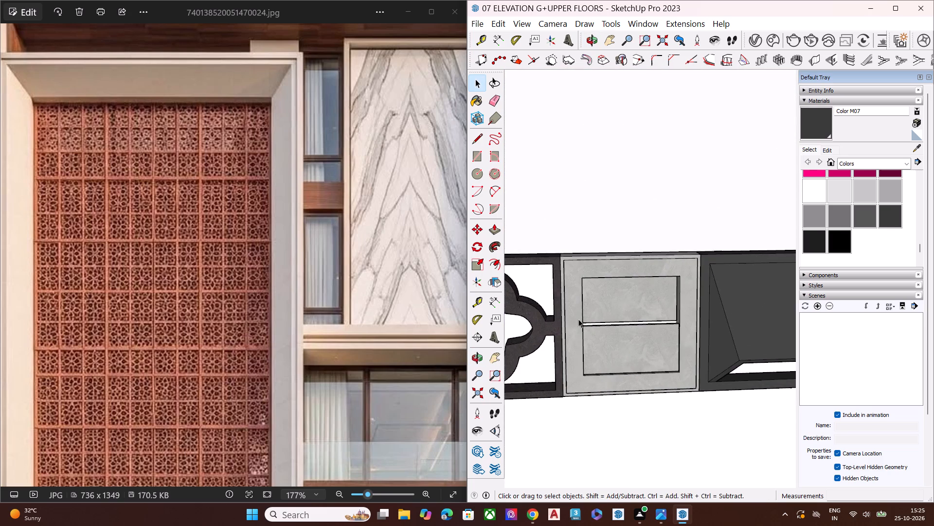
Move the grey X-patterned block by its top corner from the sample blocks to the fourth square beside the wedge-faced block.
scroll(578, 319, down, 1)
scroll(580, 319, up, 1)
scroll(580, 319, down, 20)
scroll(580, 319, down, 11)
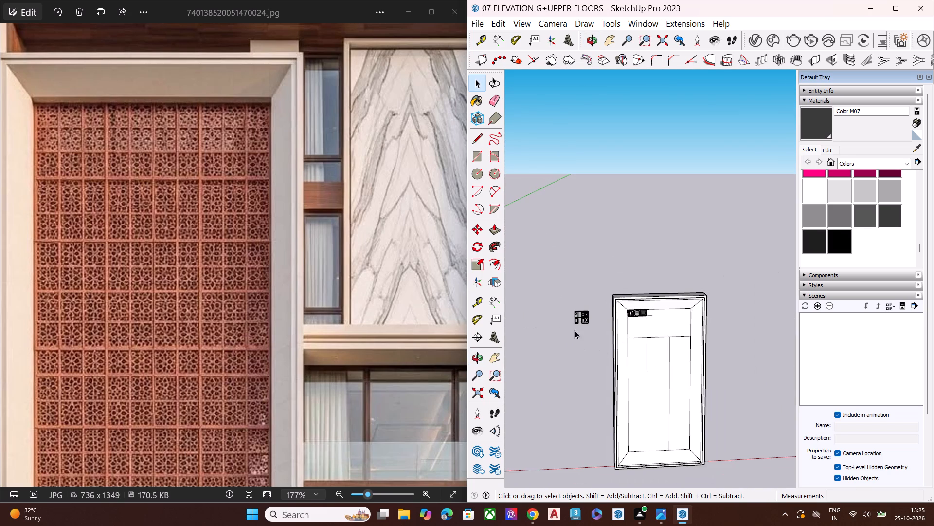
scroll(574, 326, up, 9)
scroll(559, 309, down, 1)
scroll(559, 309, up, 1)
scroll(559, 308, down, 3)
scroll(559, 308, up, 7)
scroll(622, 301, down, 3)
scroll(622, 301, up, 15)
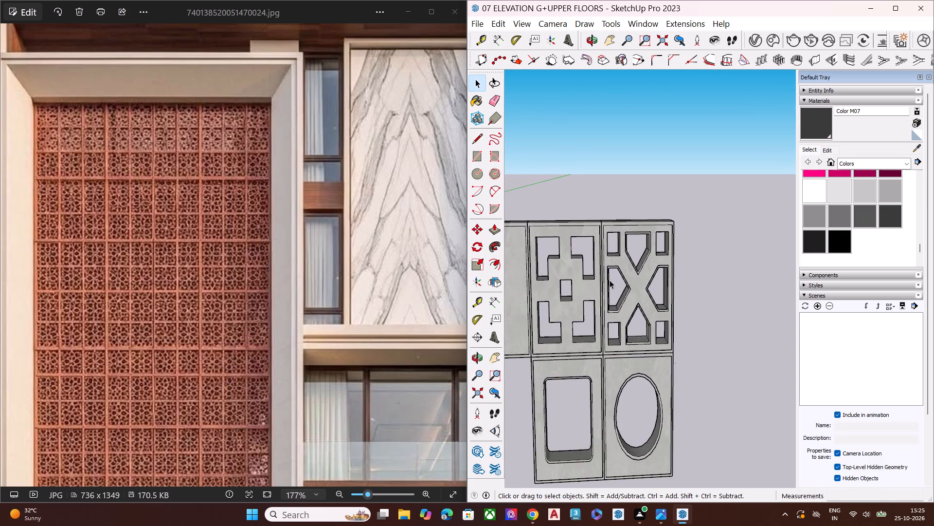
click(633, 275)
scroll(619, 275, down, 4)
key(m)
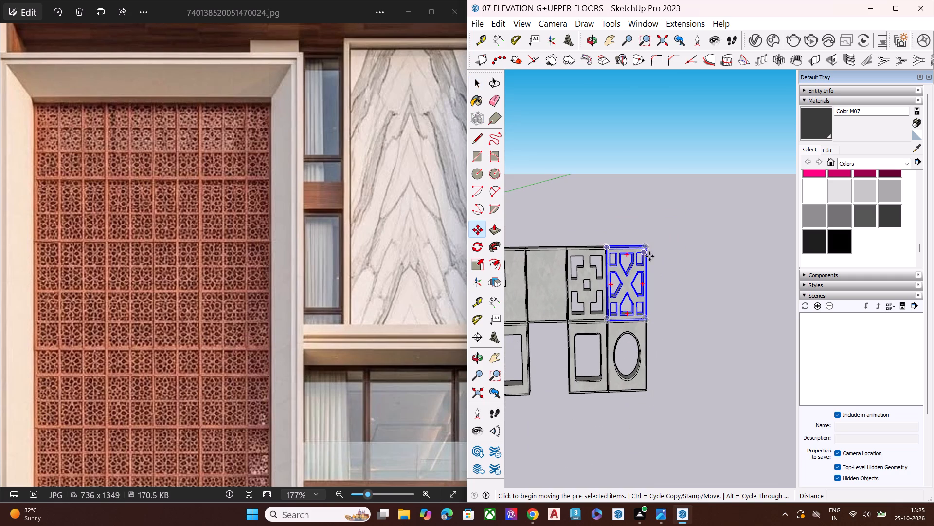
click(648, 248)
scroll(557, 306, down, 3)
scroll(560, 306, up, 1)
scroll(560, 306, down, 1)
scroll(560, 306, up, 1)
scroll(560, 306, down, 20)
scroll(560, 306, down, 1)
scroll(740, 359, up, 1)
scroll(742, 359, down, 2)
scroll(747, 353, up, 9)
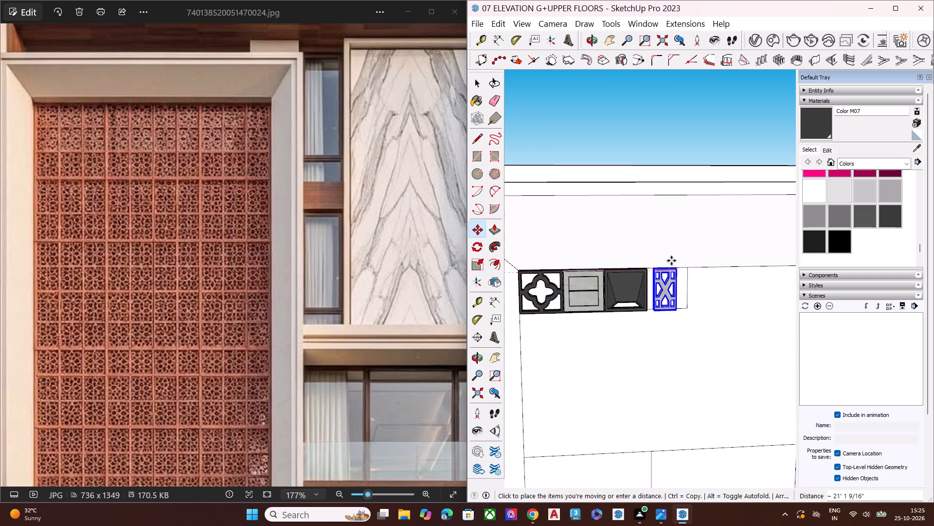
scroll(672, 259, up, 7)
click(665, 282)
Move the X-patterned block about 7/16 inch by its top corner onto the adjoining top corner of the wedge-faced block.
middle_drag(675, 335, 496, 423)
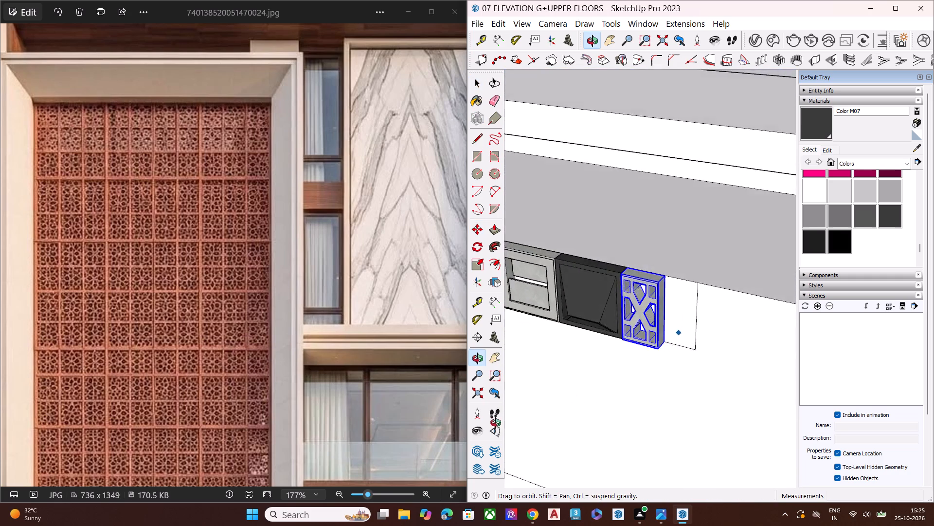
middle_drag(496, 423, 490, 419)
scroll(492, 386, up, 10)
middle_drag(702, 304, 842, 300)
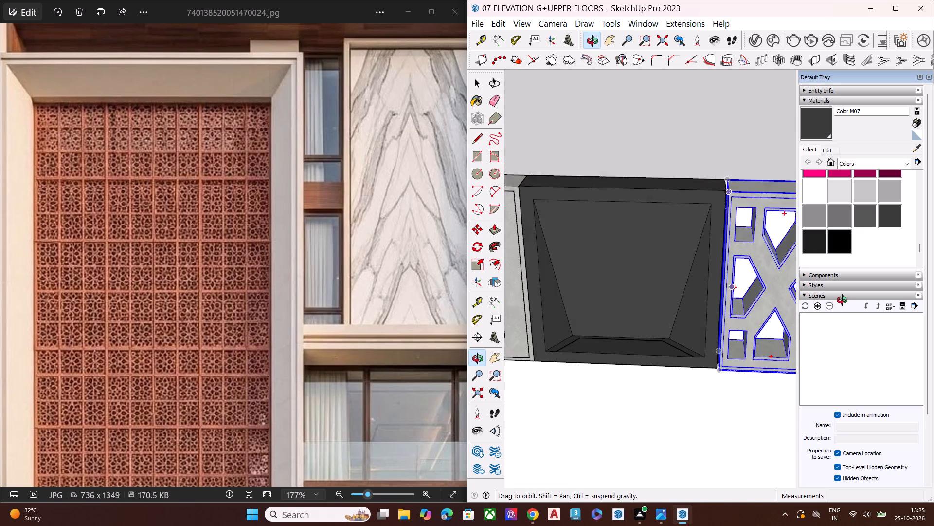
middle_drag(842, 300, 843, 300)
scroll(603, 338, down, 4)
middle_drag(611, 386, 824, 324)
scroll(723, 303, up, 5)
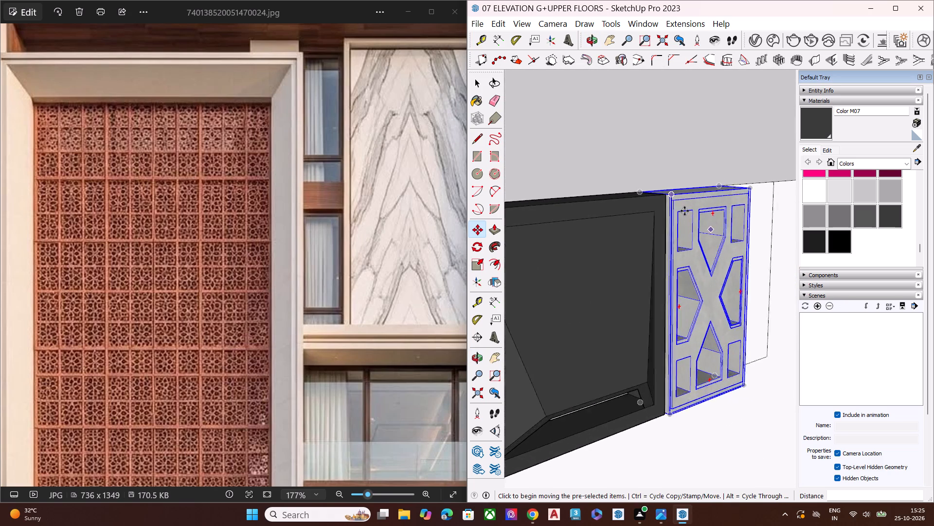
scroll(684, 211, up, 2)
scroll(630, 213, up, 1)
middle_drag(623, 226, 584, 320)
scroll(641, 208, up, 9)
scroll(593, 218, up, 8)
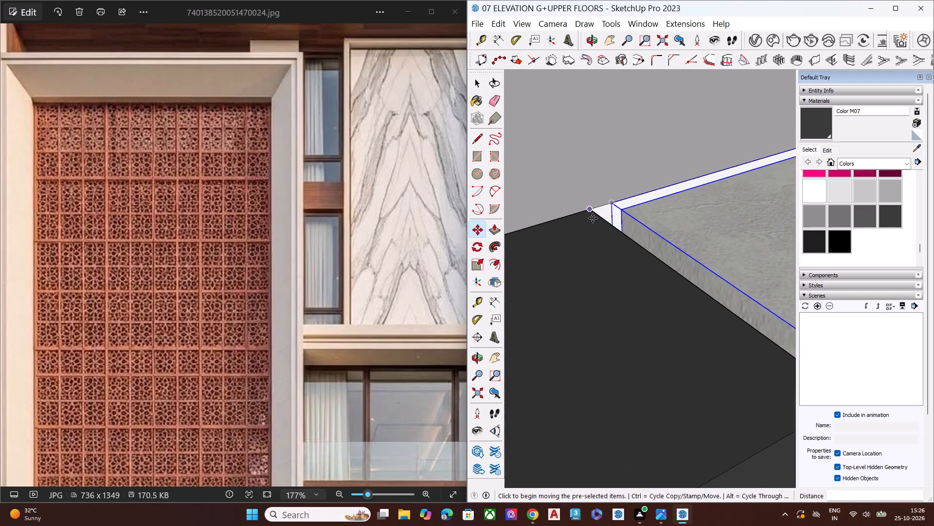
click(620, 209)
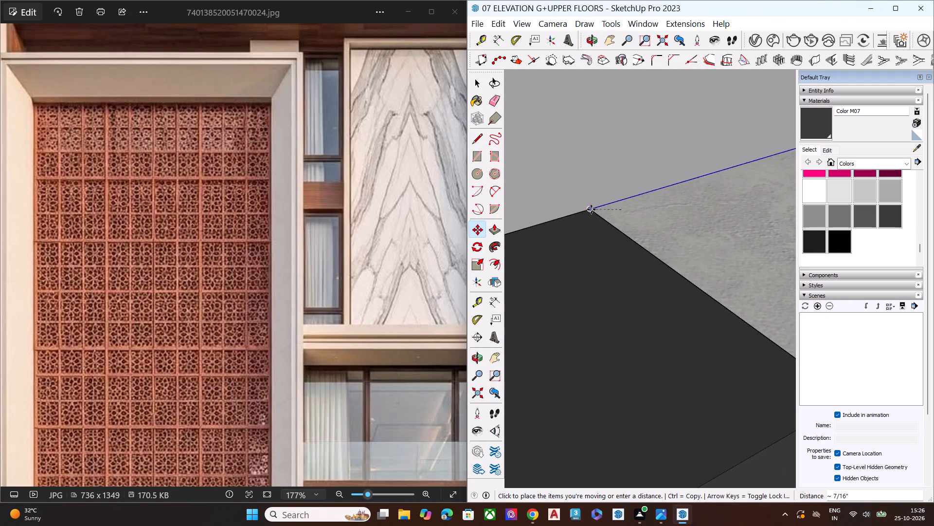
click(591, 209)
Scale the X-patterned block along its width from its outer side face to the far edge of the fourth square.
scroll(574, 259, down, 1)
scroll(577, 262, up, 1)
scroll(577, 262, down, 7)
scroll(611, 309, up, 1)
scroll(612, 311, down, 1)
middle_drag(670, 380, 624, 252)
scroll(624, 251, up, 1)
scroll(622, 253, down, 5)
scroll(615, 263, up, 1)
scroll(613, 267, down, 2)
middle_drag(667, 351, 594, 289)
scroll(661, 344, down, 1)
scroll(606, 311, down, 6)
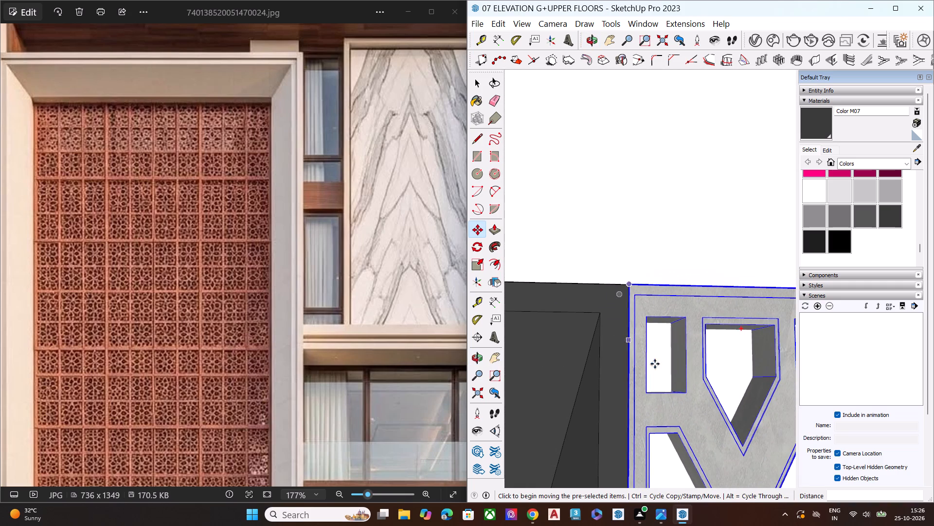
scroll(565, 296, down, 2)
scroll(552, 298, up, 1)
scroll(550, 299, down, 8)
scroll(584, 293, up, 2)
scroll(584, 293, down, 3)
middle_drag(660, 393, 408, 357)
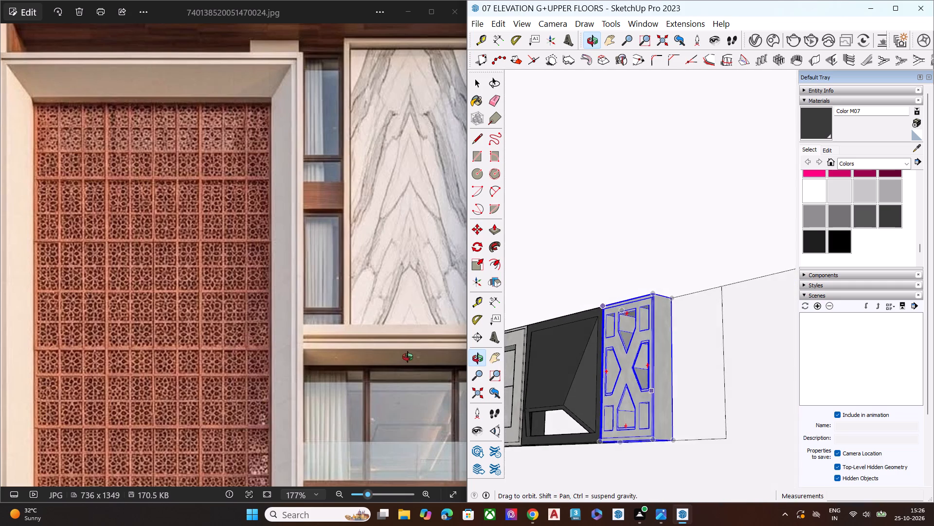
middle_drag(408, 357, 406, 354)
scroll(653, 376, up, 1)
key(s)
click(665, 364)
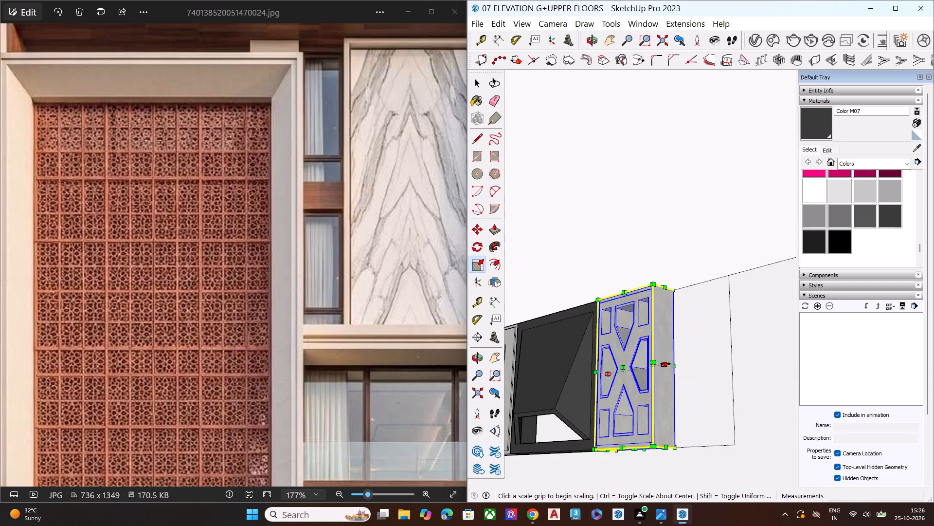
click(734, 445)
key(space)
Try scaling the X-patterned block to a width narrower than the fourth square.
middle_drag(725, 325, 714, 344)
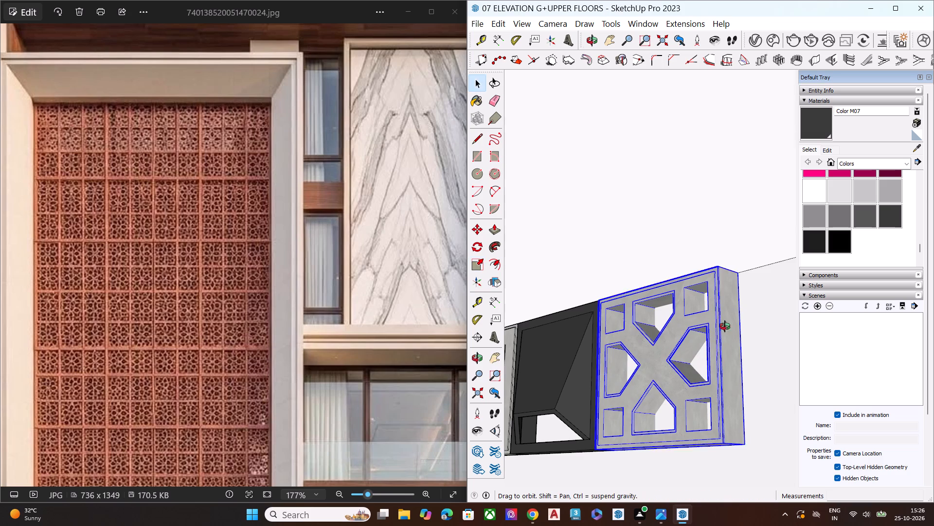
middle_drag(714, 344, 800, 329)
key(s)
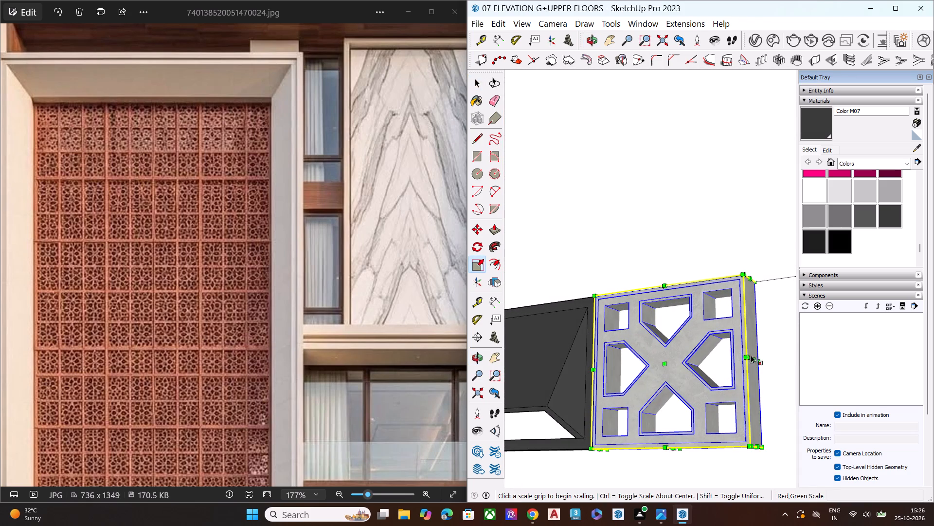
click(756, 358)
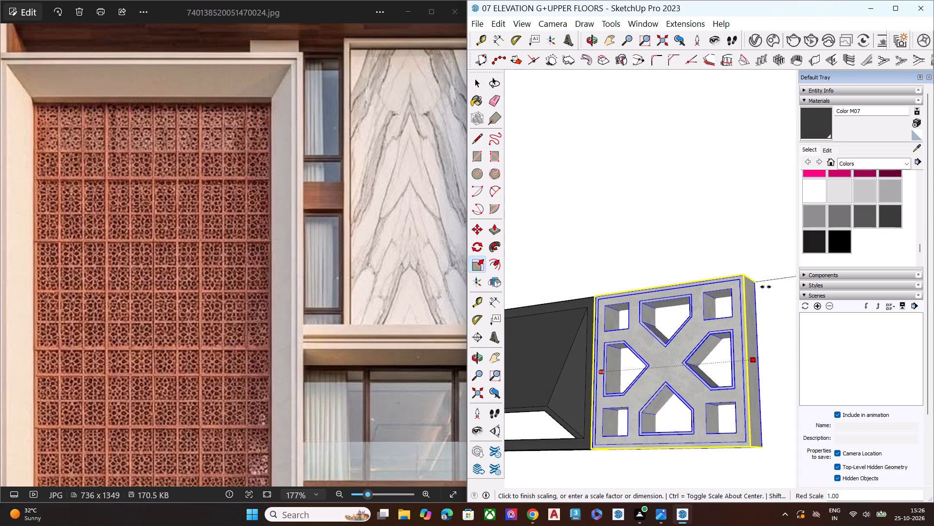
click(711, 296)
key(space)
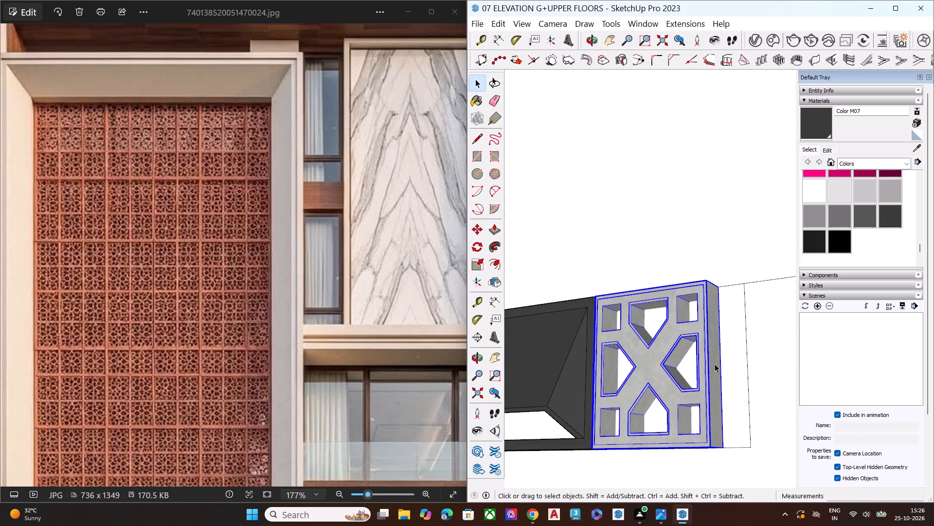
Scale the X-patterned block's width back out to meet the far edge of the fourth square.
key(s)
click(718, 363)
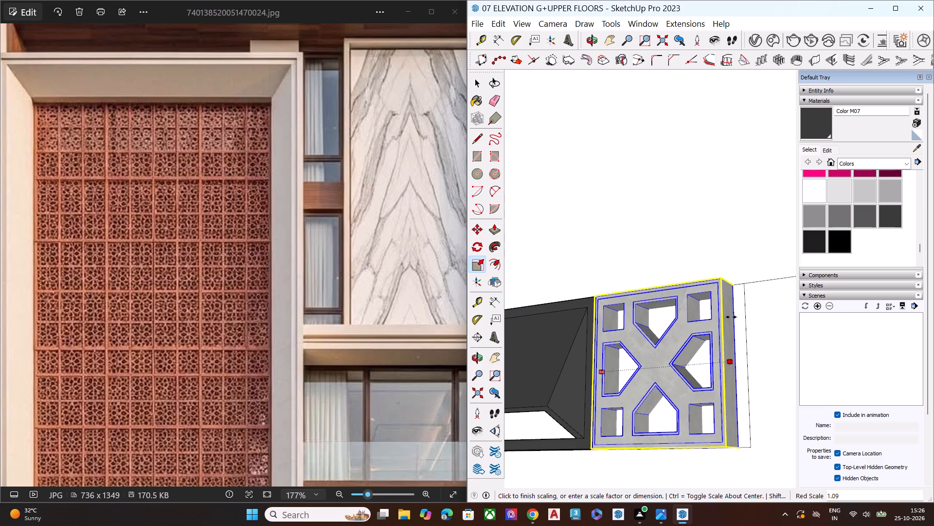
click(741, 448)
scroll(746, 395, up, 8)
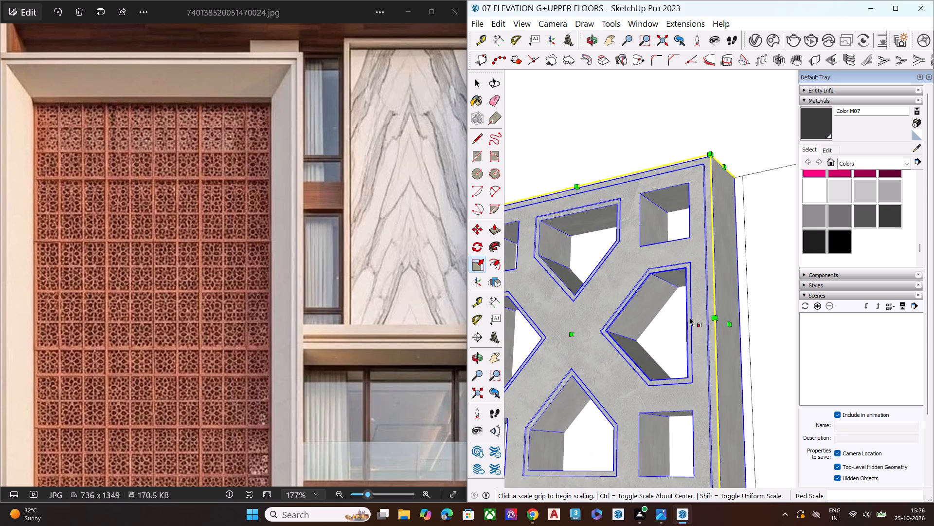
scroll(687, 314, down, 6)
middle_drag(708, 410, 620, 387)
scroll(679, 263, up, 6)
click(697, 364)
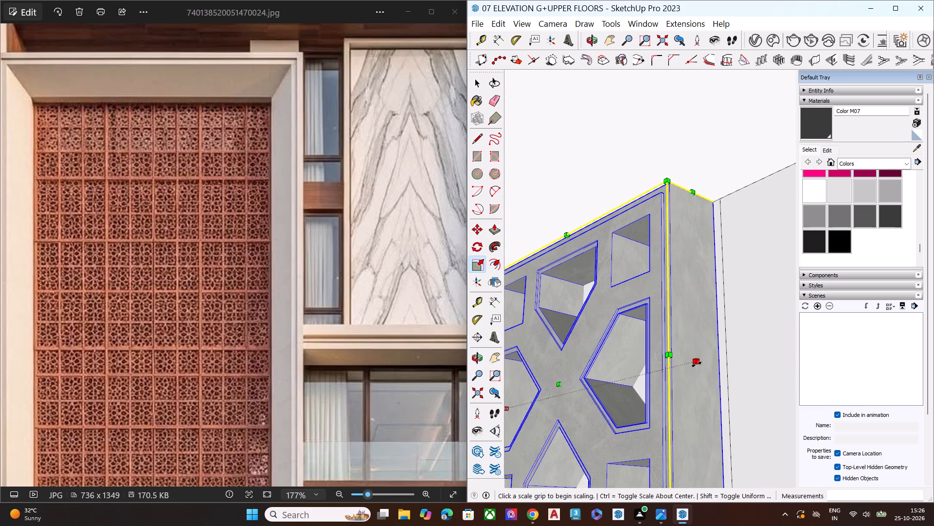
scroll(633, 234, down, 4)
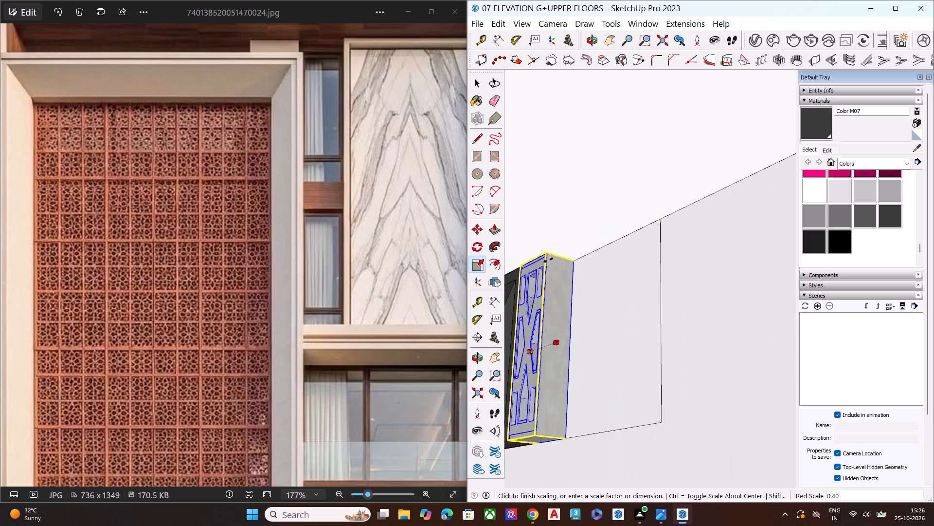
scroll(548, 260, down, 2)
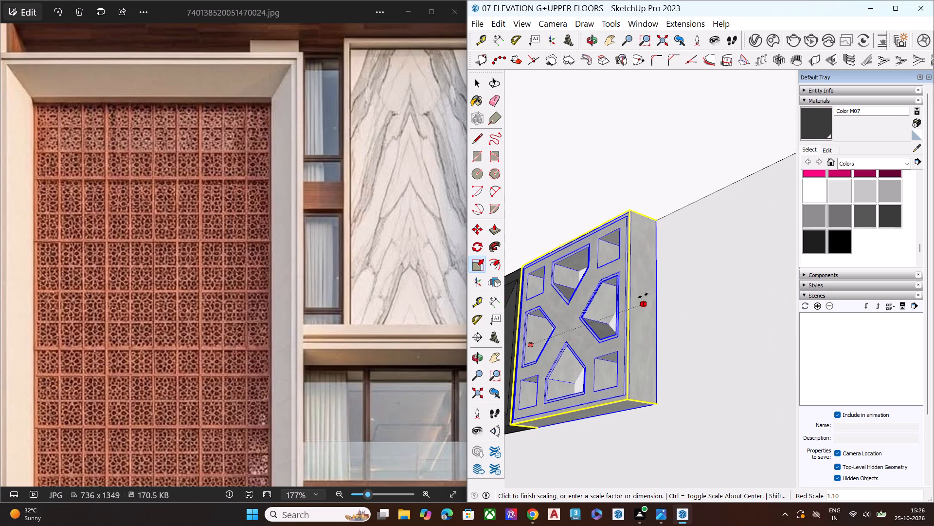
click(640, 297)
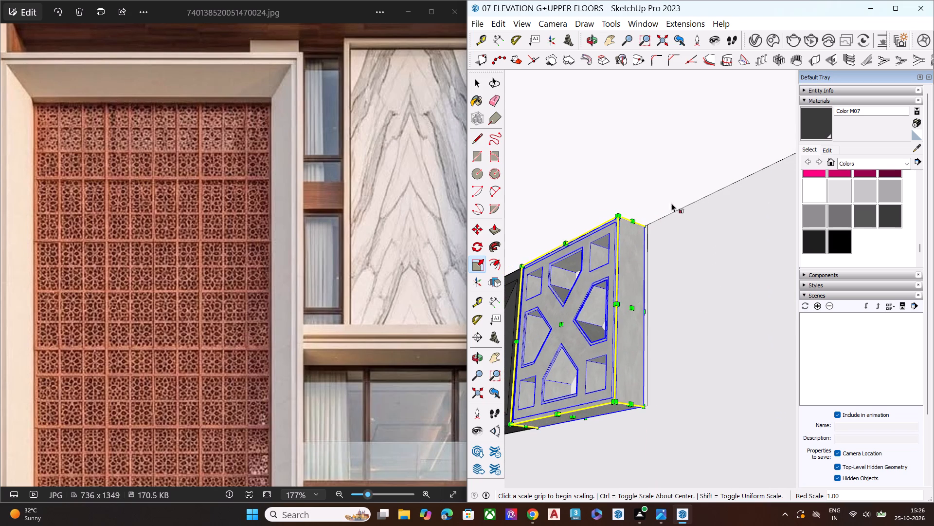
scroll(669, 204, up, 6)
click(644, 227)
key(space)
Move the X-patterned block by its outer back top corner onto the fourth square's far top corner.
scroll(651, 224, up, 2)
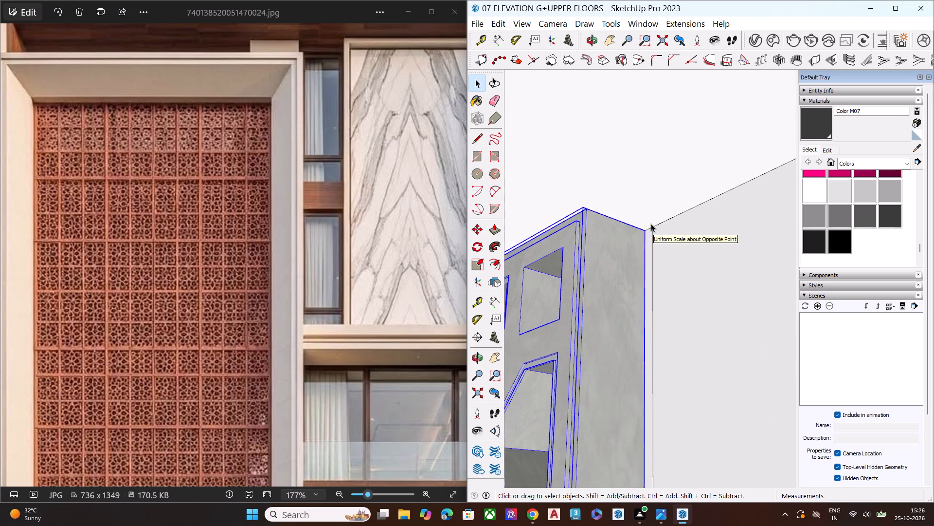
scroll(651, 224, up, 1)
scroll(650, 225, down, 1)
scroll(650, 226, up, 3)
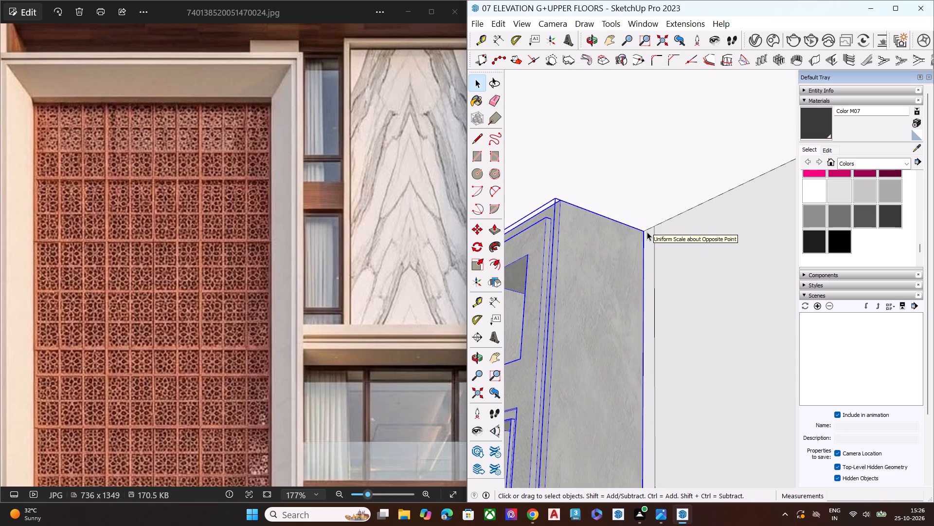
key(m)
click(646, 232)
click(655, 228)
middle_drag(641, 260, 628, 341)
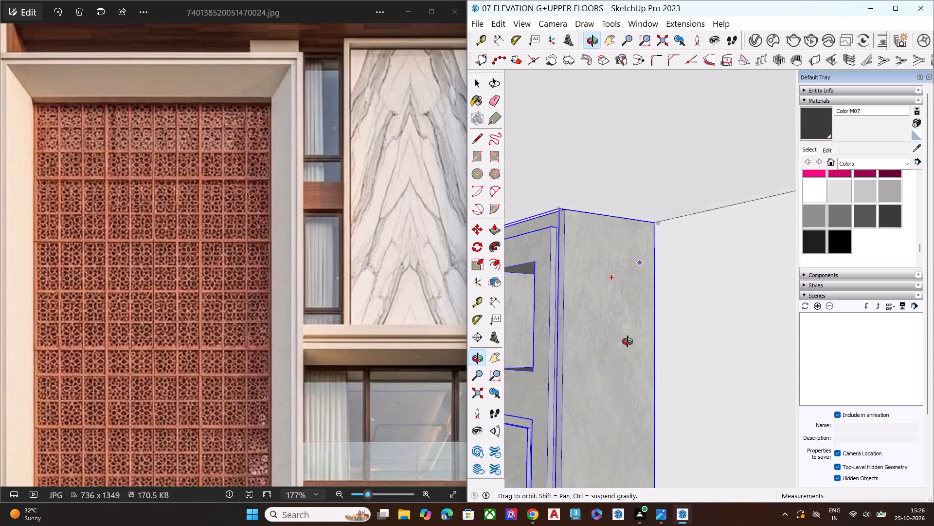
middle_drag(628, 341, 630, 393)
scroll(677, 268, up, 2)
key(m)
click(647, 211)
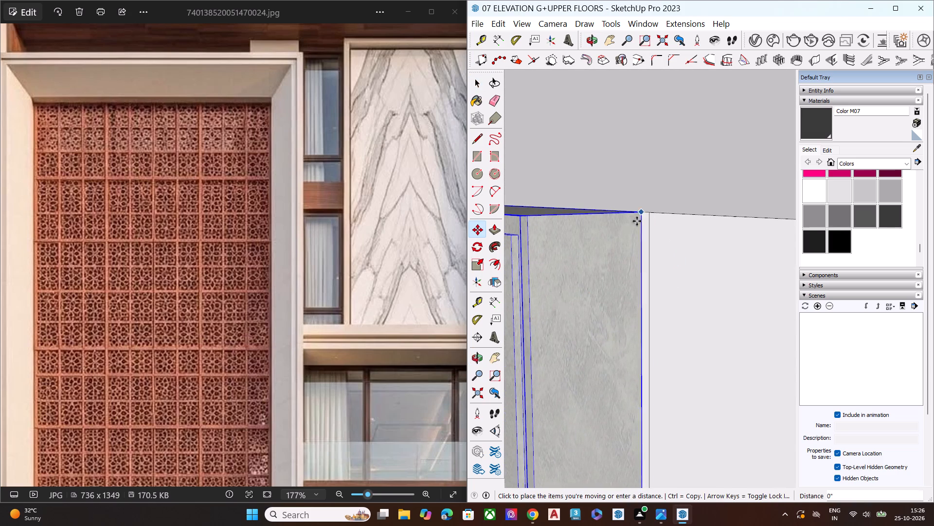
click(647, 211)
key(space)
scroll(674, 262, down, 1)
scroll(674, 262, up, 2)
scroll(674, 262, down, 6)
Scale the X-patterned block's inner side to meet the wedge-faced block, closing the gap between them.
middle_drag(607, 274, 783, 232)
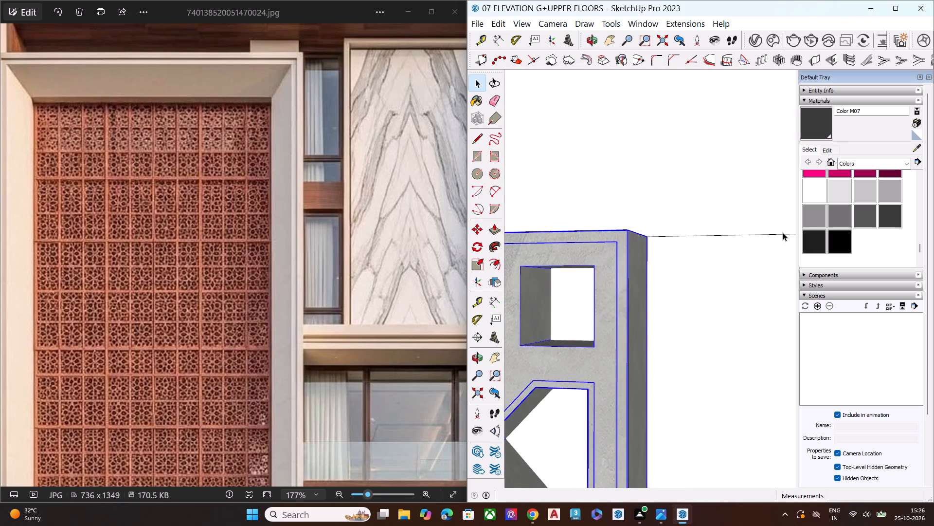
scroll(730, 245, down, 7)
middle_drag(670, 284, 846, 252)
scroll(689, 271, down, 10)
scroll(593, 293, up, 9)
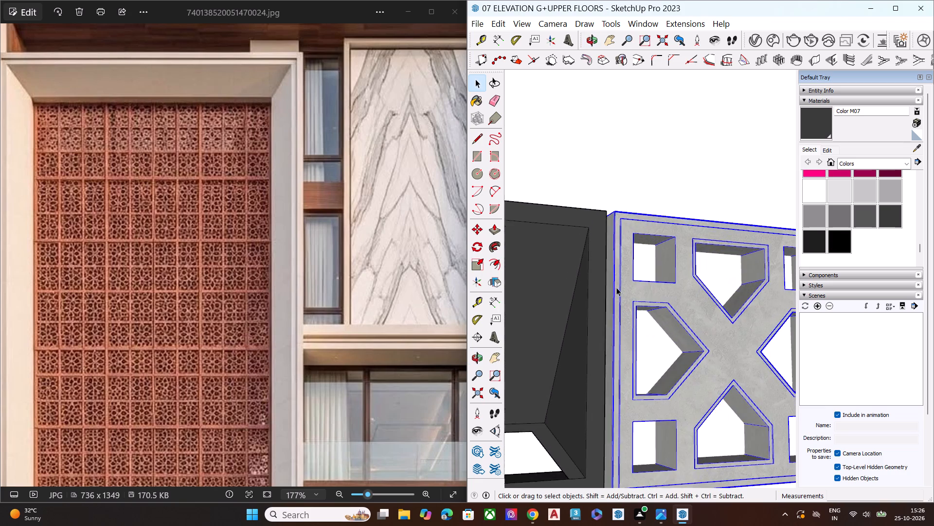
middle_drag(617, 284, 588, 338)
scroll(589, 340, up, 7)
scroll(641, 327, down, 7)
middle_drag(637, 324, 585, 405)
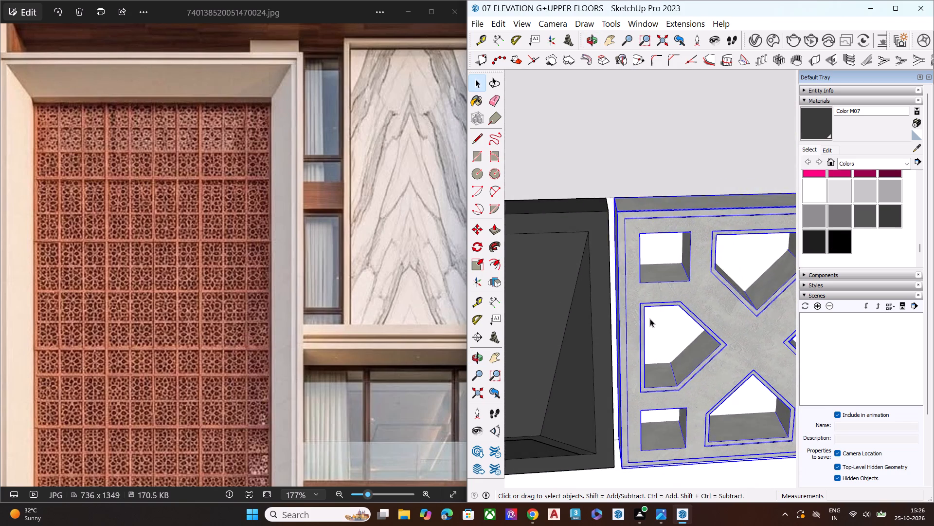
scroll(652, 307, up, 5)
click(629, 324)
key(s)
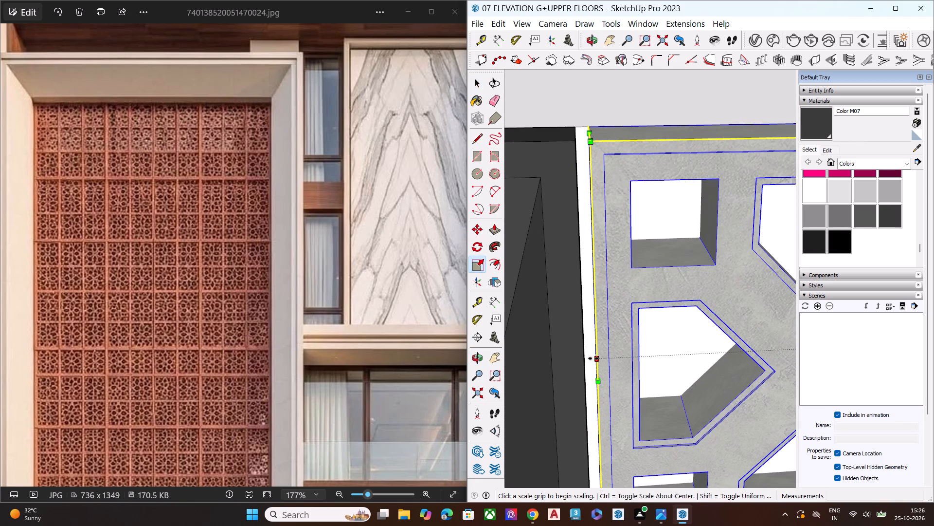
click(593, 358)
click(584, 358)
key(space)
scroll(576, 263, down, 7)
scroll(576, 263, up, 1)
scroll(578, 263, down, 4)
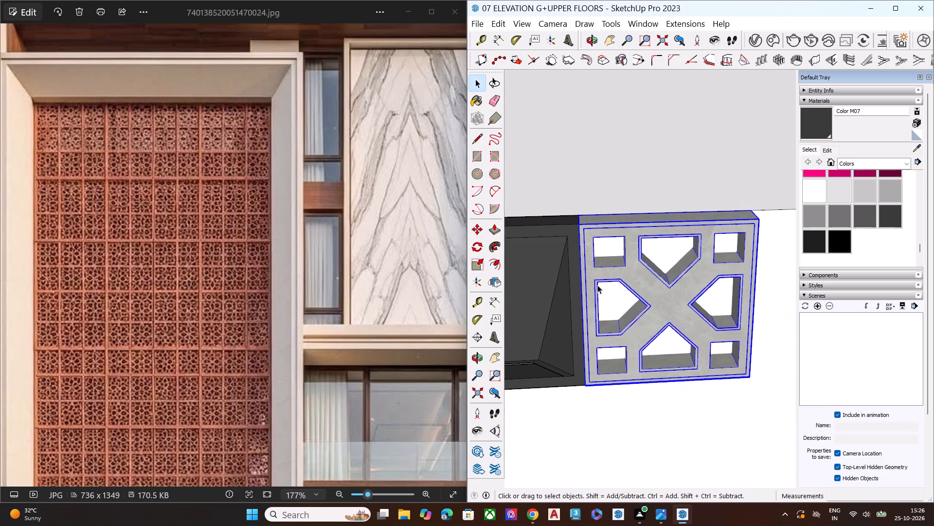
Deselect the X-patterned block and examine the four fitted pattern blocks along the top of the recess.
scroll(597, 285, down, 13)
scroll(618, 310, up, 1)
middle_drag(618, 310, 614, 189)
scroll(614, 188, up, 1)
key(space)
scroll(614, 188, down, 3)
scroll(613, 201, up, 1)
scroll(613, 211, down, 4)
middle_click(612, 271)
scroll(624, 239, up, 1)
scroll(626, 232, down, 2)
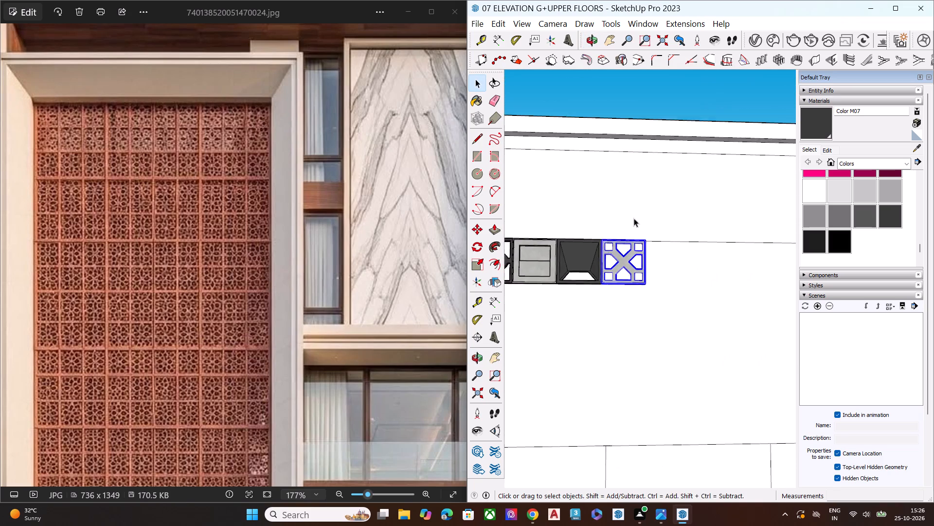
scroll(634, 218, down, 1)
scroll(634, 218, up, 1)
scroll(638, 223, down, 12)
click(655, 150)
scroll(641, 229, up, 1)
scroll(639, 228, down, 1)
scroll(638, 228, up, 6)
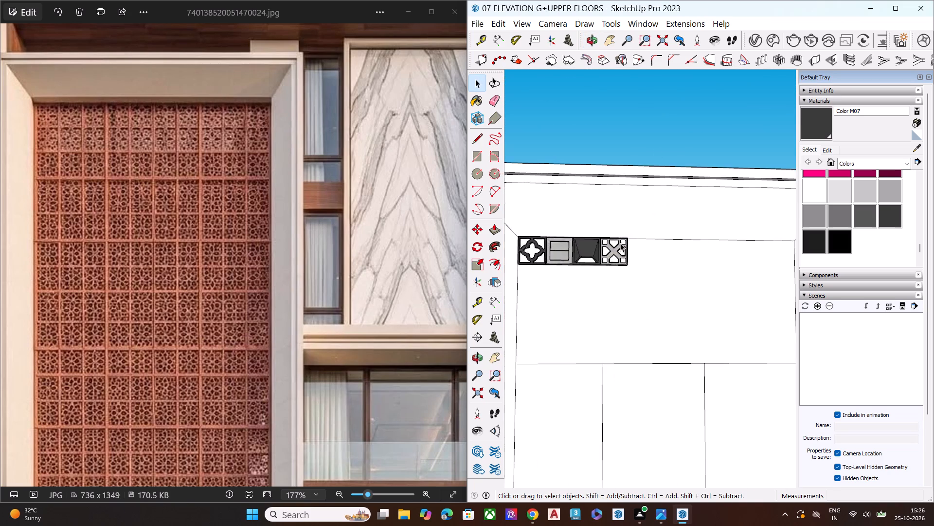
scroll(569, 254, up, 8)
scroll(603, 264, down, 4)
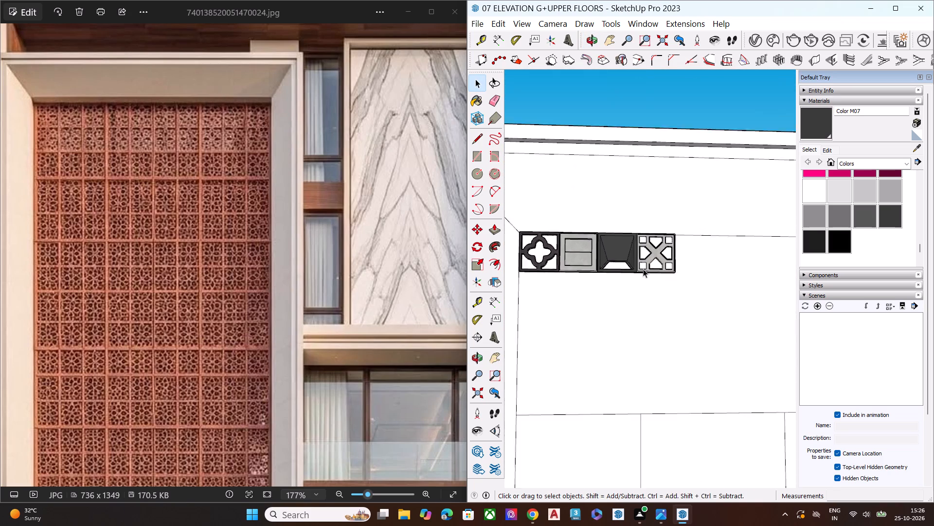
scroll(643, 269, down, 16)
scroll(601, 255, up, 12)
Examine the remaining grey sample blocks beside the framed recess from the front, behind and the side.
scroll(555, 248, down, 3)
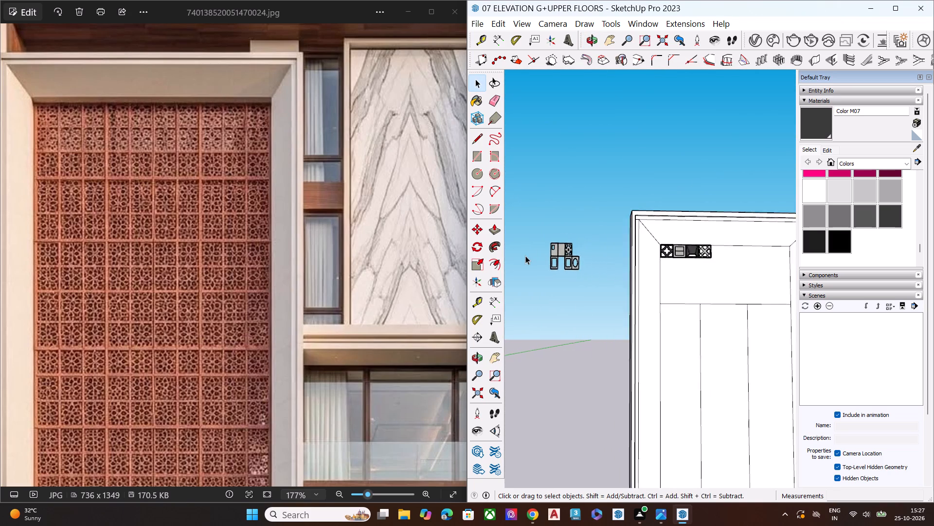
scroll(525, 256, down, 6)
scroll(733, 247, up, 8)
scroll(700, 260, down, 7)
scroll(578, 261, up, 9)
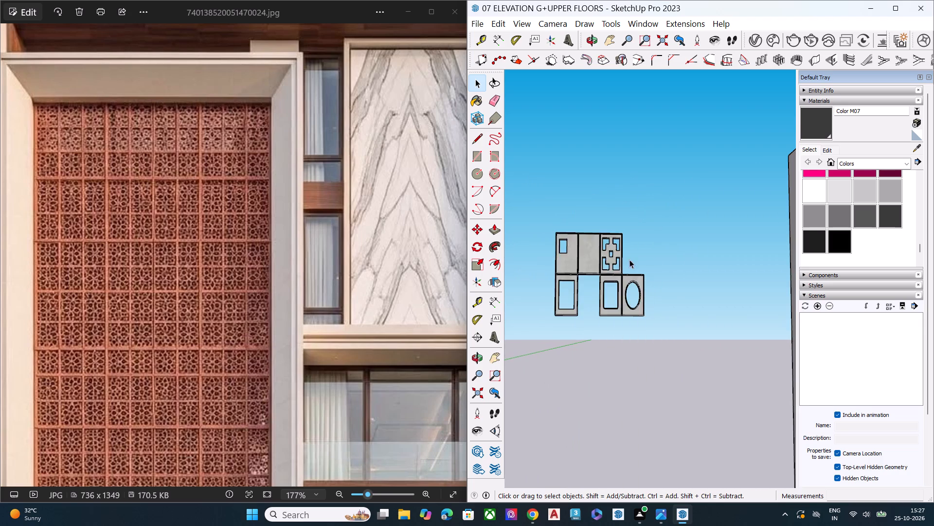
scroll(641, 258, up, 6)
scroll(639, 258, down, 7)
middle_drag(616, 287, 614, 352)
scroll(602, 312, up, 8)
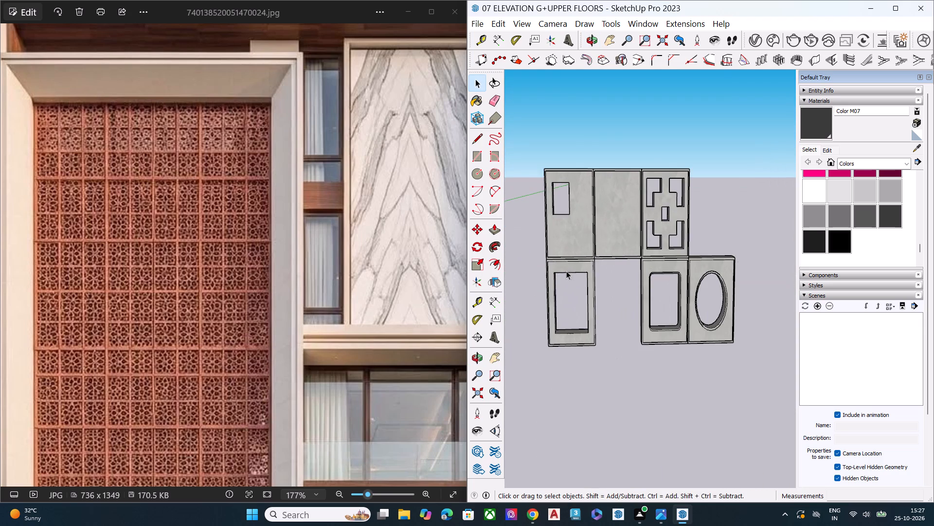
middle_drag(698, 287, 632, 292)
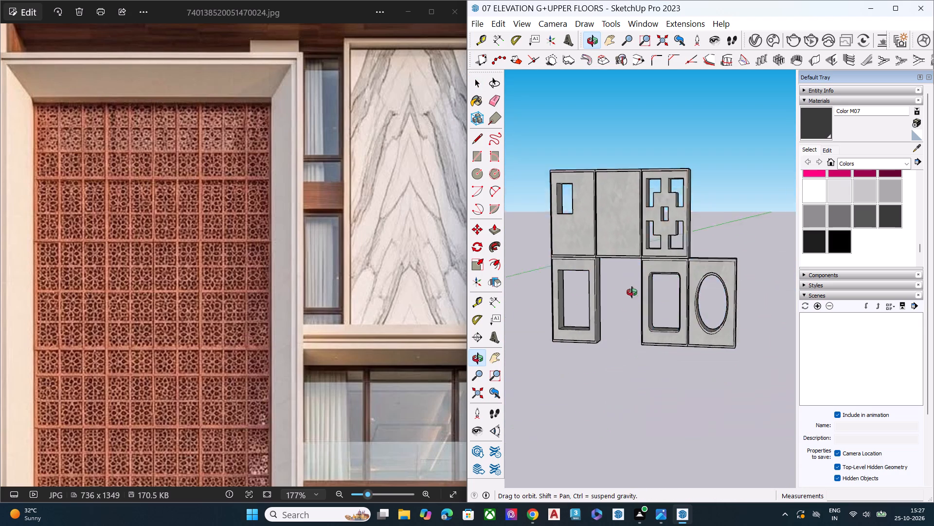
middle_drag(632, 292, 902, 291)
scroll(614, 222, up, 8)
middle_drag(533, 211, 848, 201)
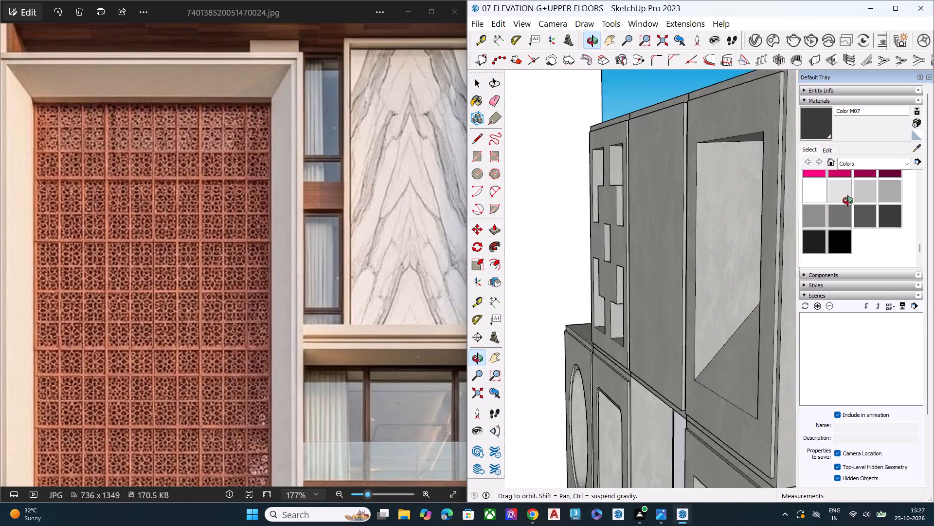
middle_drag(848, 201, 517, 278)
scroll(538, 270, up, 1)
scroll(589, 213, down, 6)
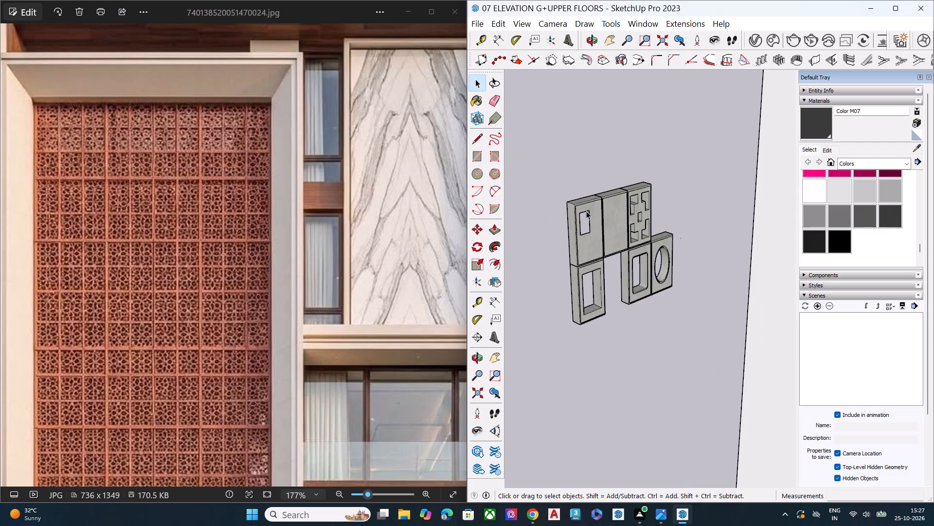
scroll(588, 207, up, 5)
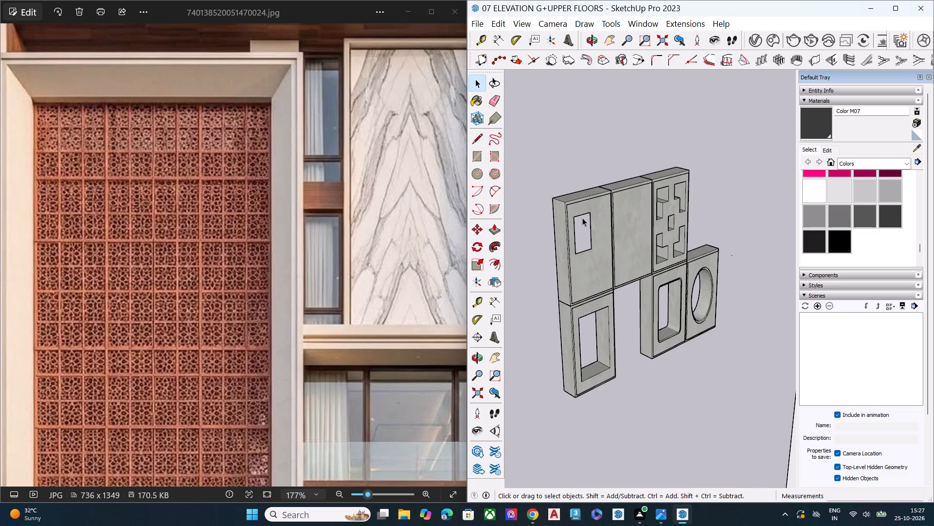
Move the sample block with the small rectangular opening away from the rest of the group.
click(565, 263)
key(m)
click(586, 270)
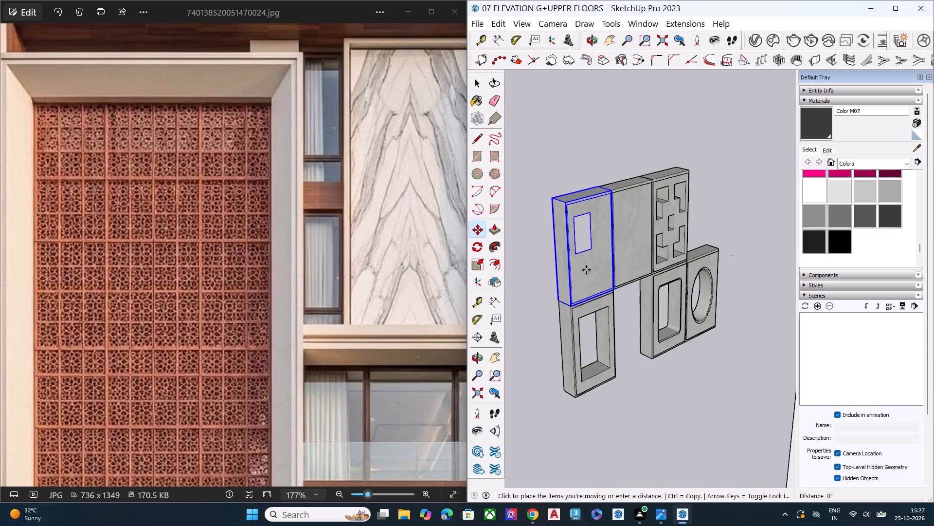
scroll(578, 276, down, 6)
click(546, 288)
key(space)
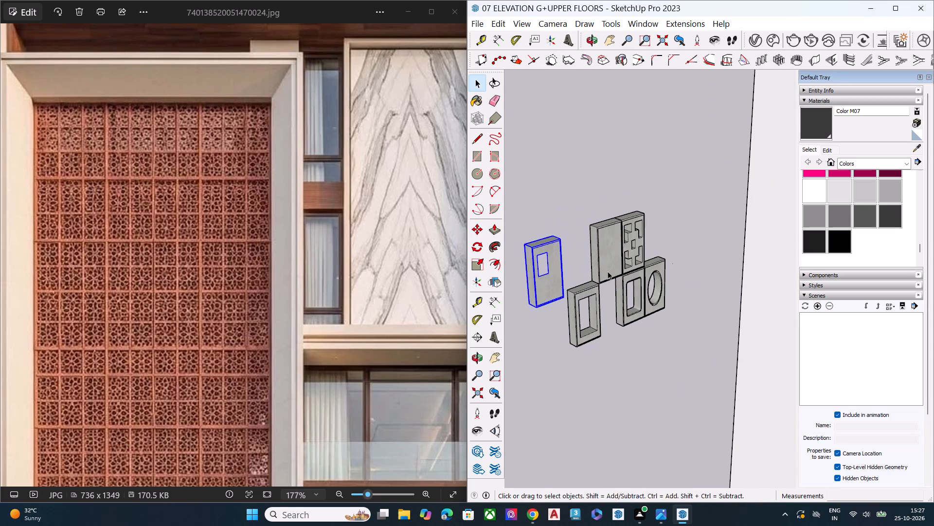
Rotate the separated block 180 degrees in its upright plane about its top front corner.
middle_drag(614, 264, 480, 290)
scroll(579, 253, down, 5)
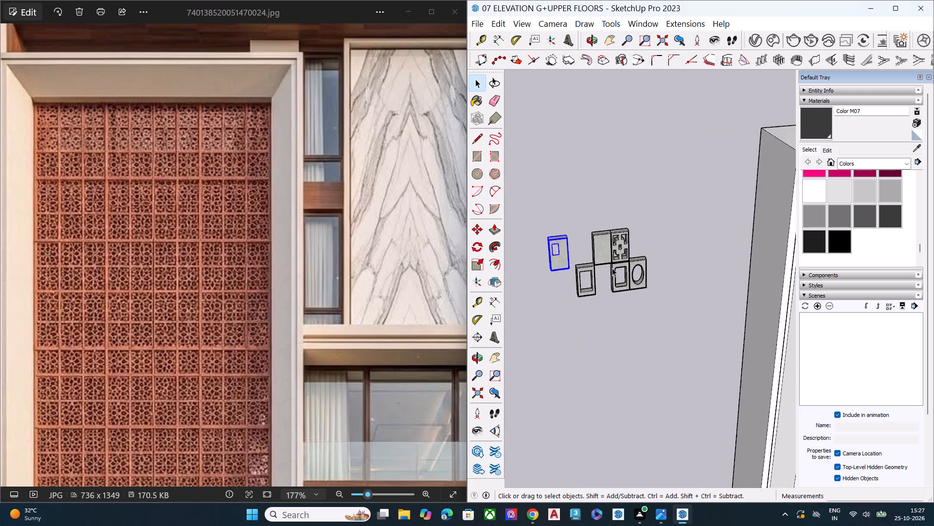
scroll(612, 268, down, 4)
middle_drag(550, 282, 546, 278)
scroll(545, 267, up, 6)
scroll(571, 246, down, 1)
scroll(571, 246, up, 2)
middle_drag(622, 281, 582, 271)
scroll(600, 275, up, 5)
key(q)
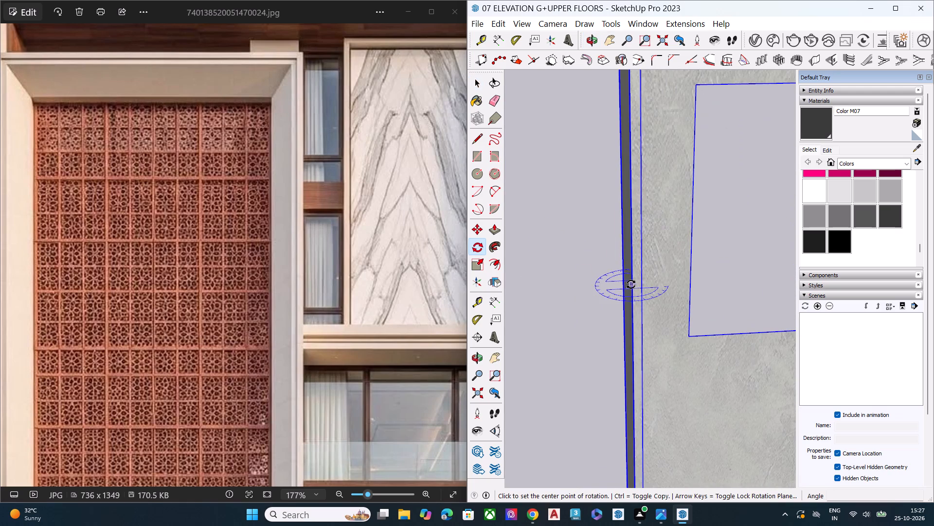
scroll(519, 277, down, 13)
middle_drag(551, 261, 553, 301)
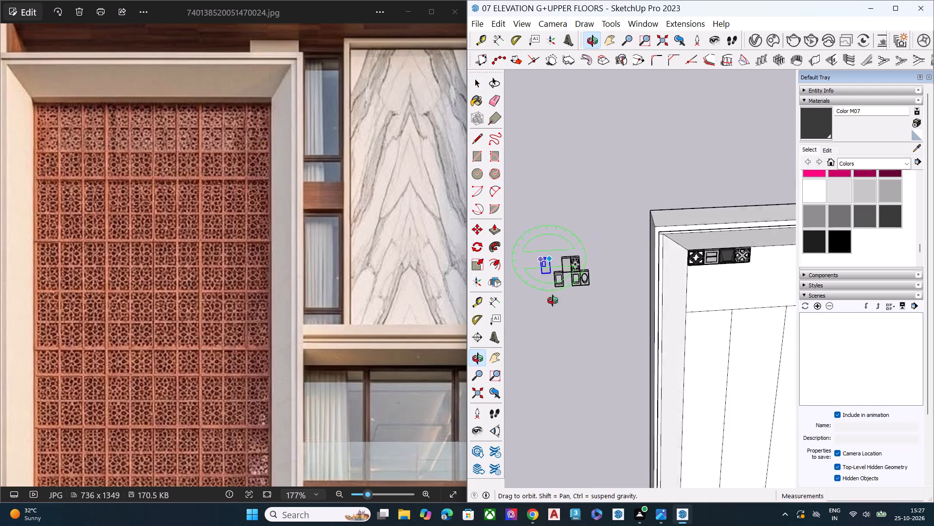
middle_drag(553, 301, 553, 359)
scroll(537, 285, up, 8)
click(603, 274)
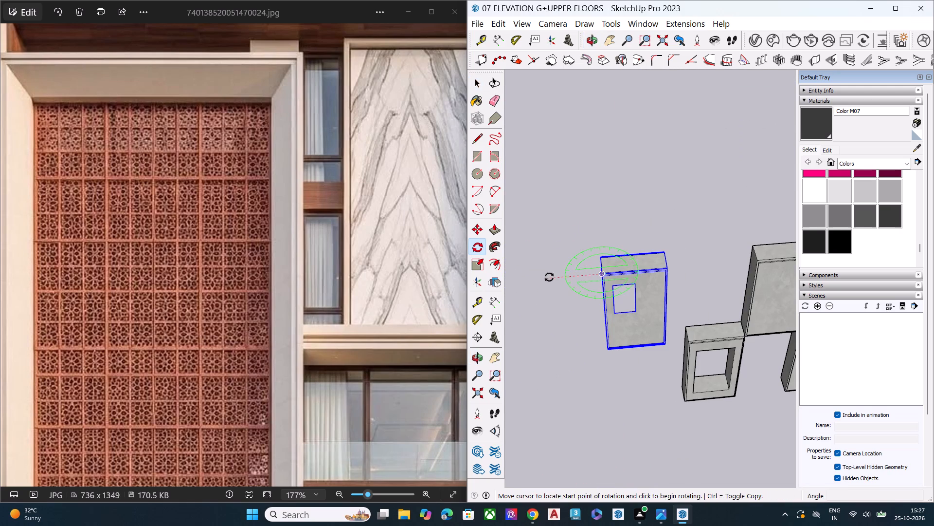
click(549, 277)
click(654, 271)
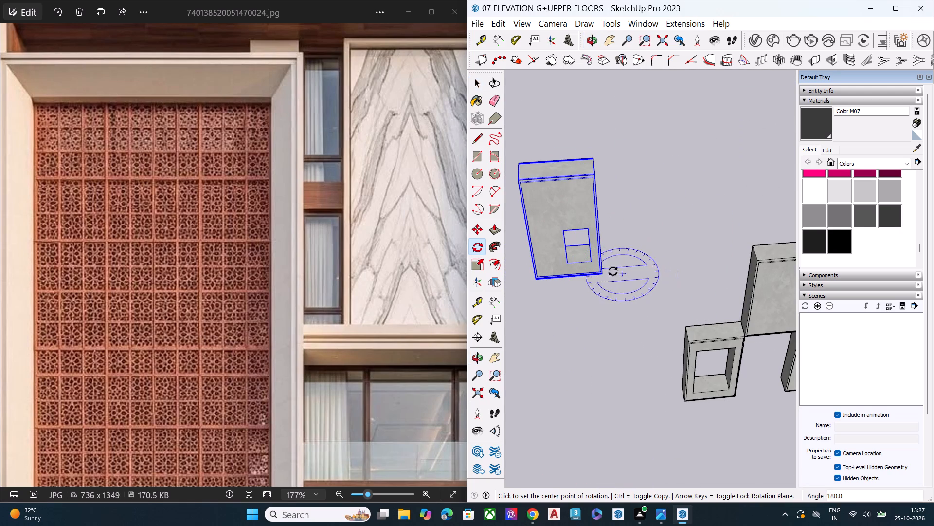
Rotate the separated block about its vertical axis at the lower corner so its wide splayed opening faces forward.
click(604, 273)
key(space)
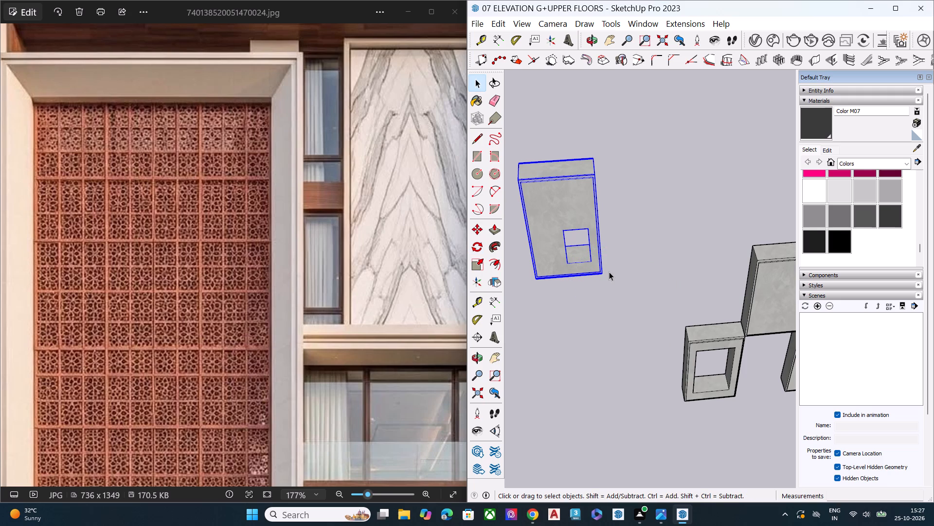
key(q)
click(608, 272)
click(653, 271)
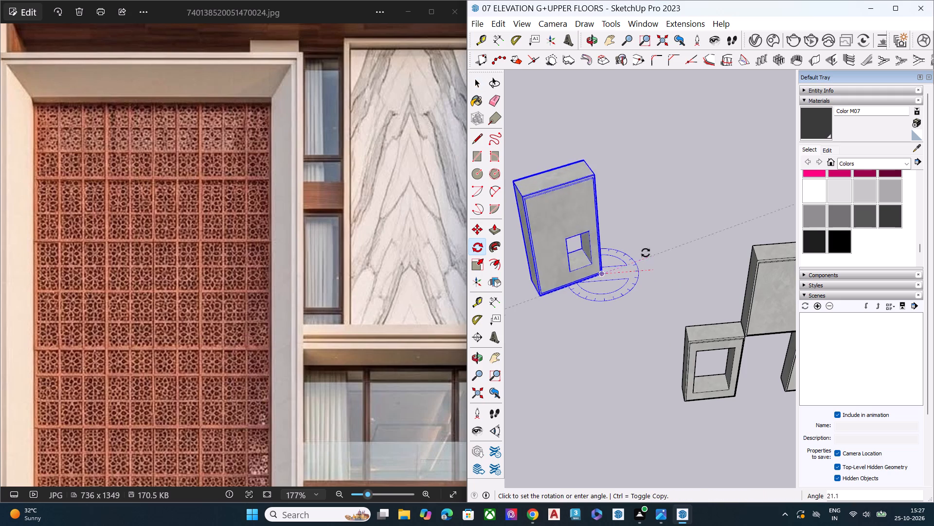
click(565, 276)
key(space)
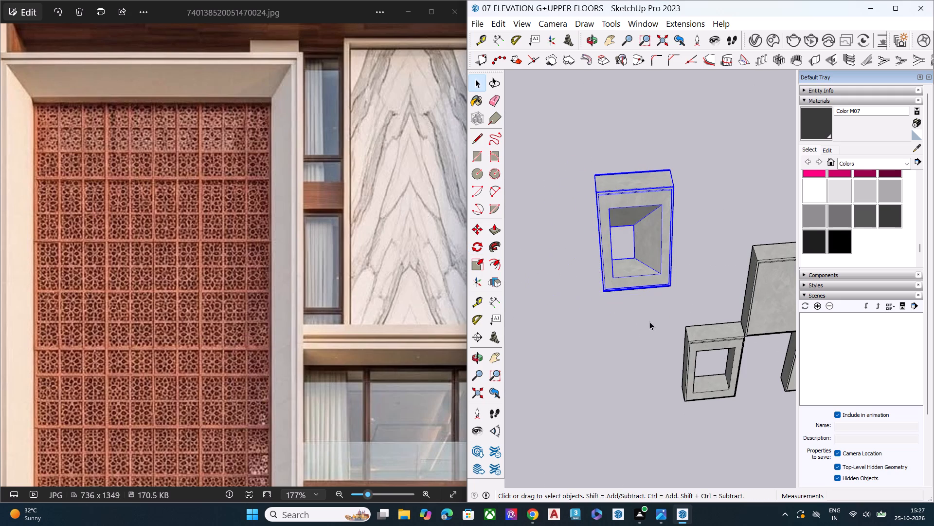
Deselect the splayed-opening block and paint it with the dark grey Color M07.
middle_drag(641, 310, 619, 225)
click(684, 274)
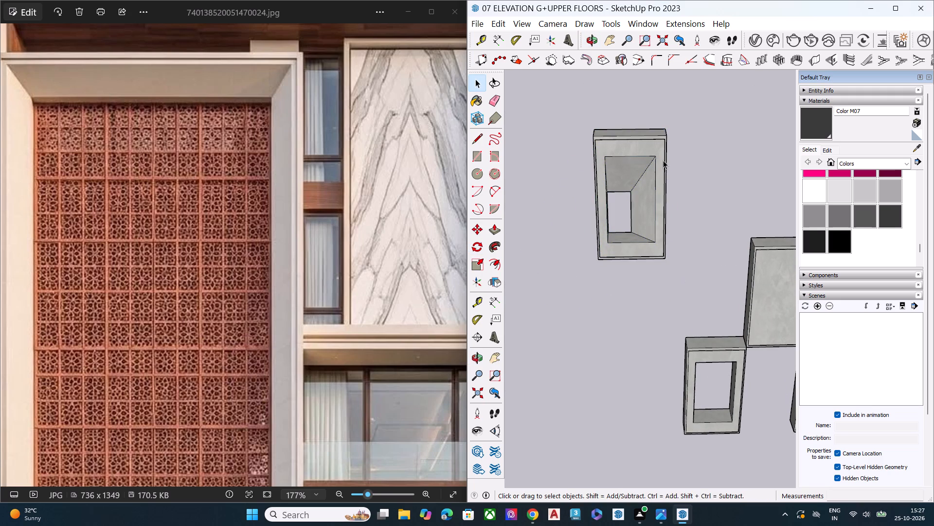
double_click(663, 160)
click(661, 160)
key(space)
click(702, 182)
click(817, 129)
click(646, 149)
scroll(663, 167, up, 3)
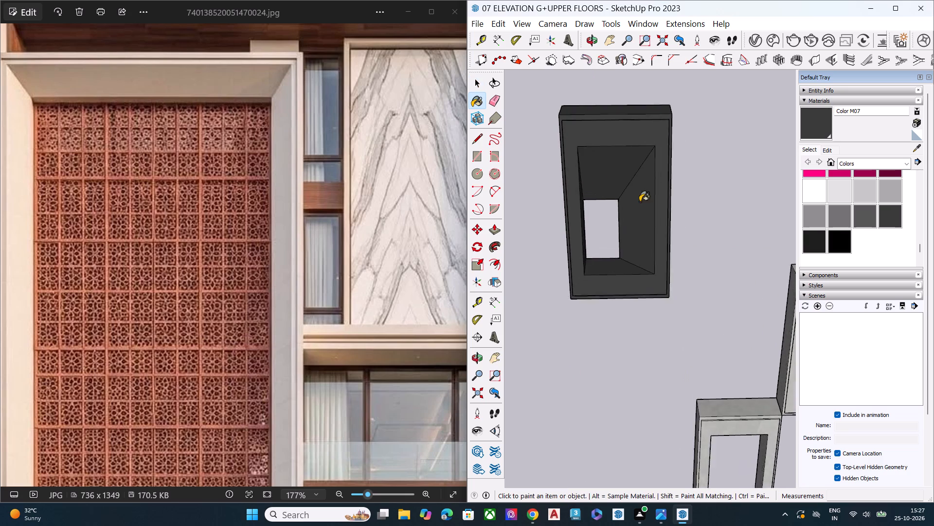
scroll(640, 202, up, 2)
click(603, 237)
key(space)
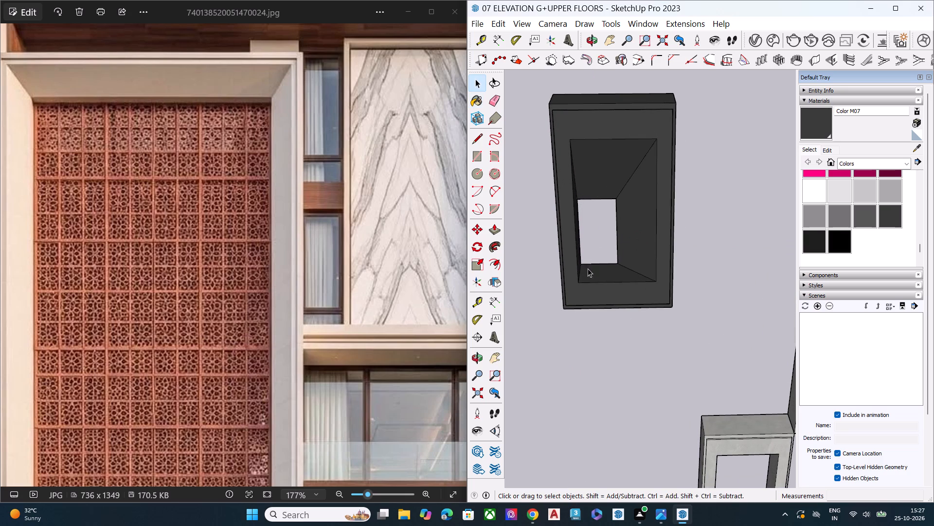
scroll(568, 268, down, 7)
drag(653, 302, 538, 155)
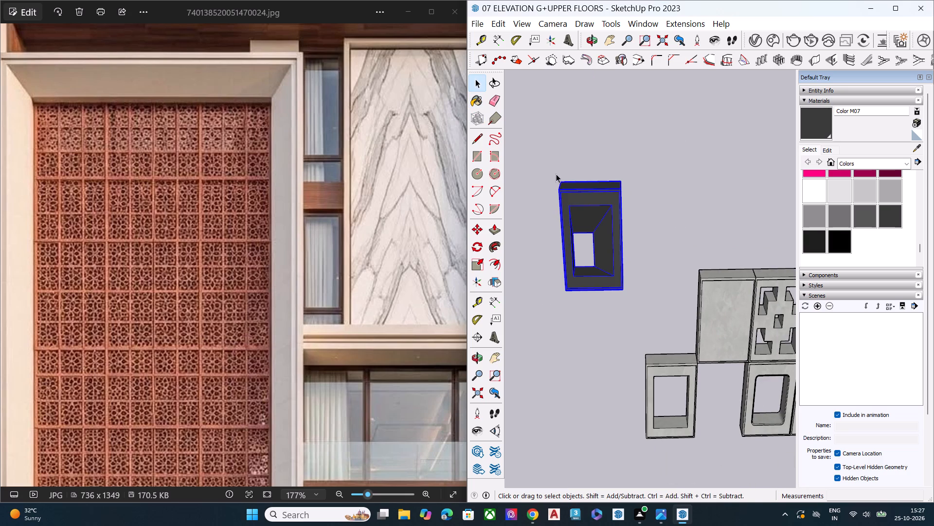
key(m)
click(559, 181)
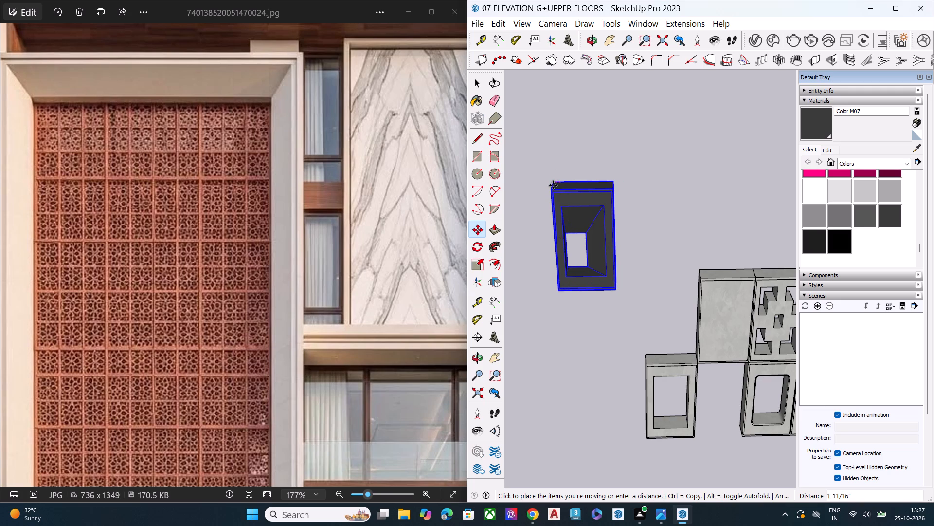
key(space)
Move the X-patterned block out of the recess's fourth square to a spot below the row.
scroll(510, 201, down, 7)
scroll(501, 207, up, 1)
scroll(501, 208, down, 18)
scroll(595, 252, up, 4)
middle_drag(595, 247, 598, 217)
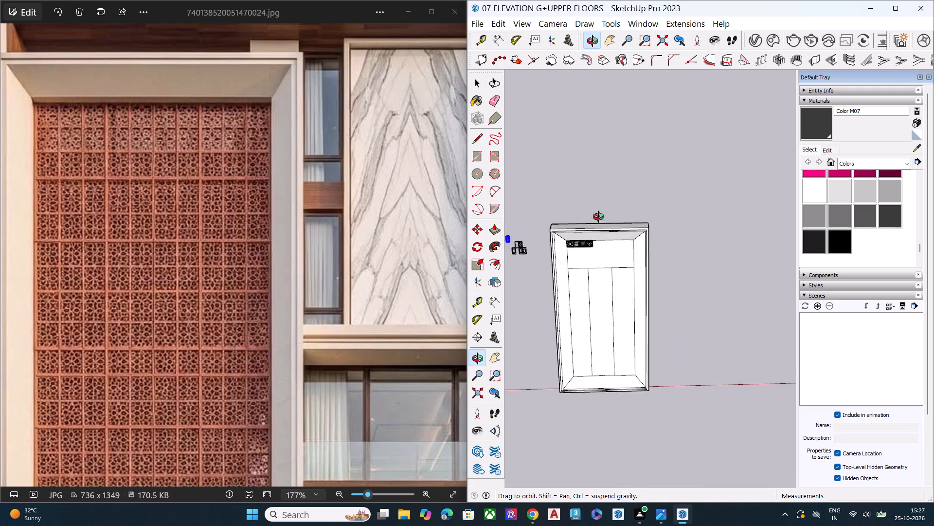
middle_drag(598, 217, 598, 215)
scroll(598, 217, up, 7)
key(space)
scroll(558, 277, down, 1)
scroll(558, 277, up, 4)
scroll(558, 277, down, 1)
scroll(558, 277, up, 3)
click(595, 277)
click(591, 283)
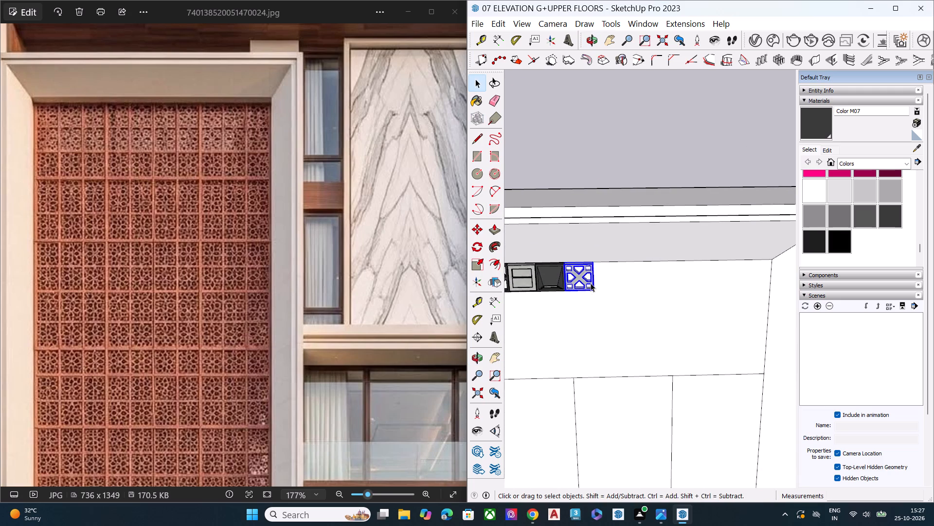
key(m)
click(591, 283)
click(553, 322)
key(space)
Copy the fourth square's face from its near top corner to its far top corner, making an adjoining fifth square.
scroll(581, 282, up, 5)
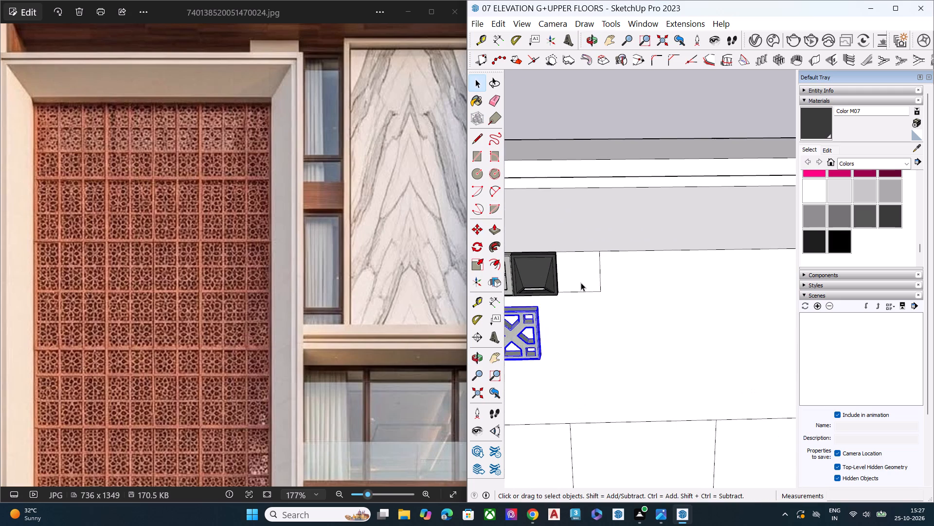
click(581, 282)
scroll(581, 282, up, 1)
click(581, 282)
key(m)
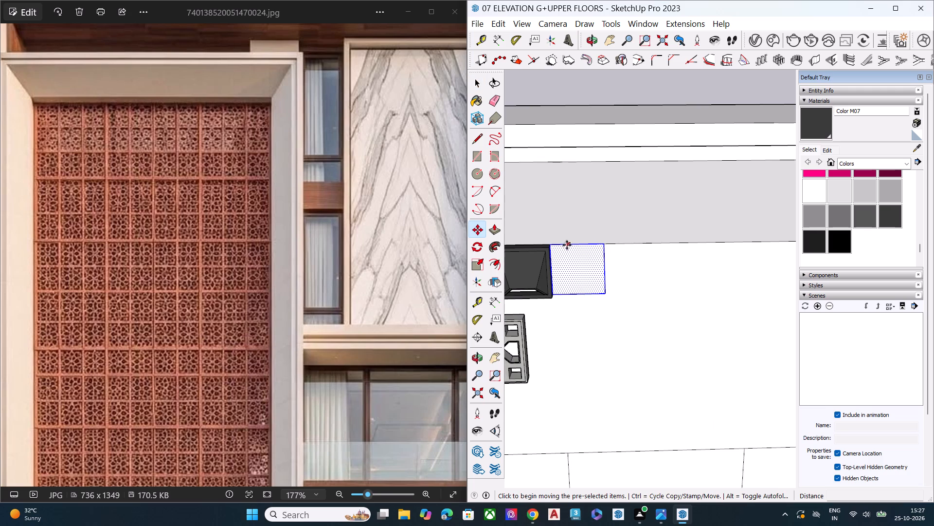
scroll(546, 255, up, 9)
middle_drag(576, 261, 479, 238)
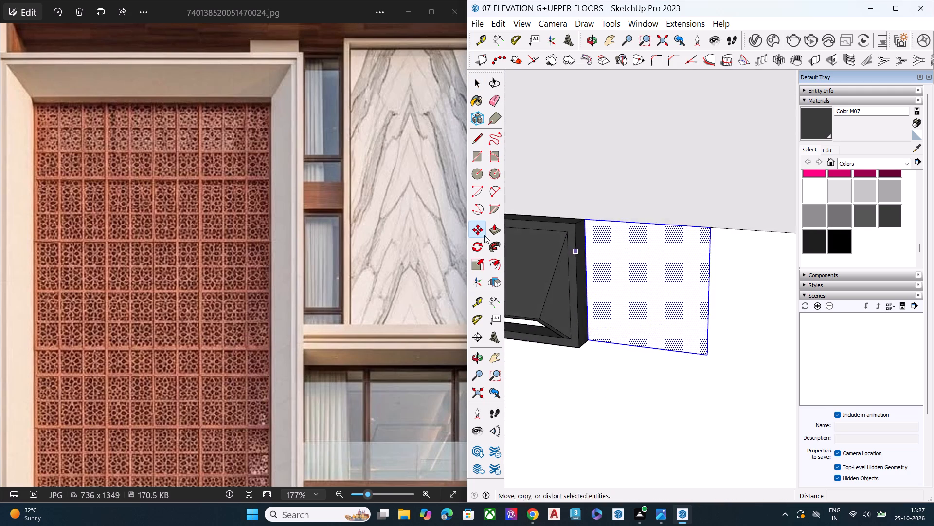
scroll(538, 224, up, 9)
click(584, 229)
scroll(576, 256, down, 3)
scroll(576, 256, up, 1)
scroll(576, 256, down, 4)
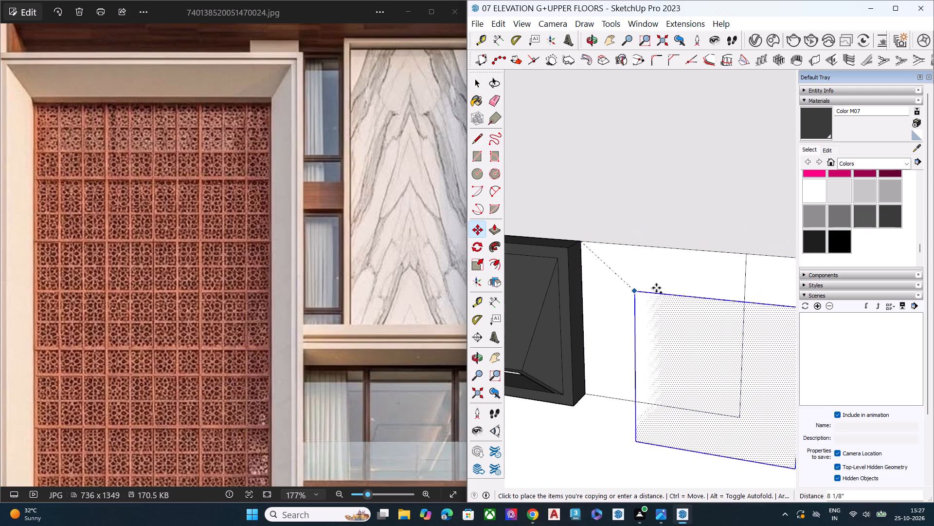
scroll(688, 288, down, 3)
scroll(736, 268, up, 11)
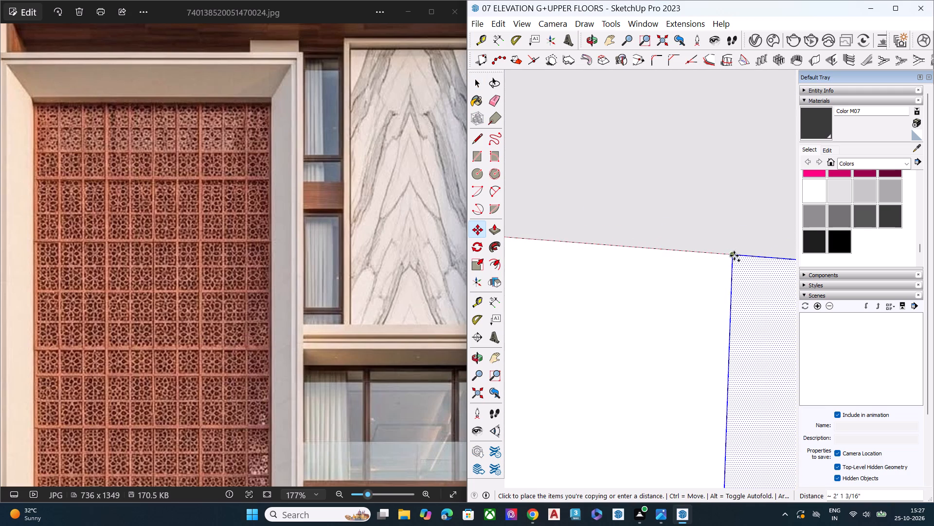
click(733, 256)
Copy the fifth square's face from its near top corner to its far top corner, making an adjoining sixth square.
scroll(597, 251, down, 16)
middle_drag(630, 342, 741, 298)
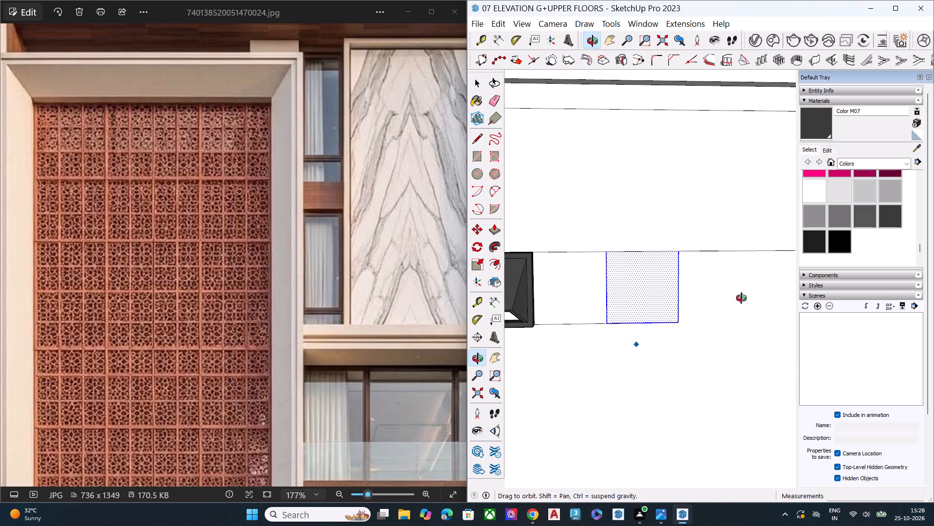
middle_drag(741, 298, 742, 298)
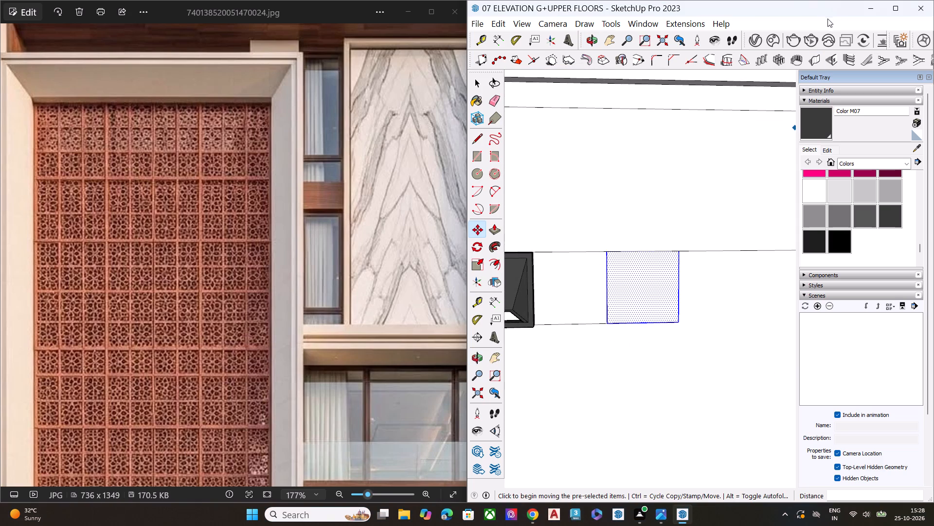
scroll(662, 81, down, 3)
scroll(651, 244, up, 3)
middle_drag(645, 228, 637, 193)
key(m)
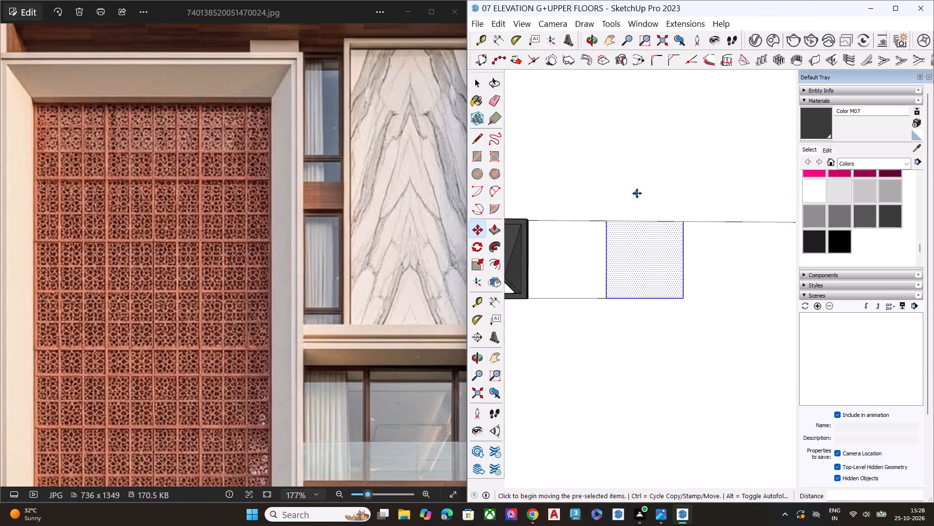
scroll(637, 193, up, 5)
click(592, 233)
scroll(549, 241, down, 5)
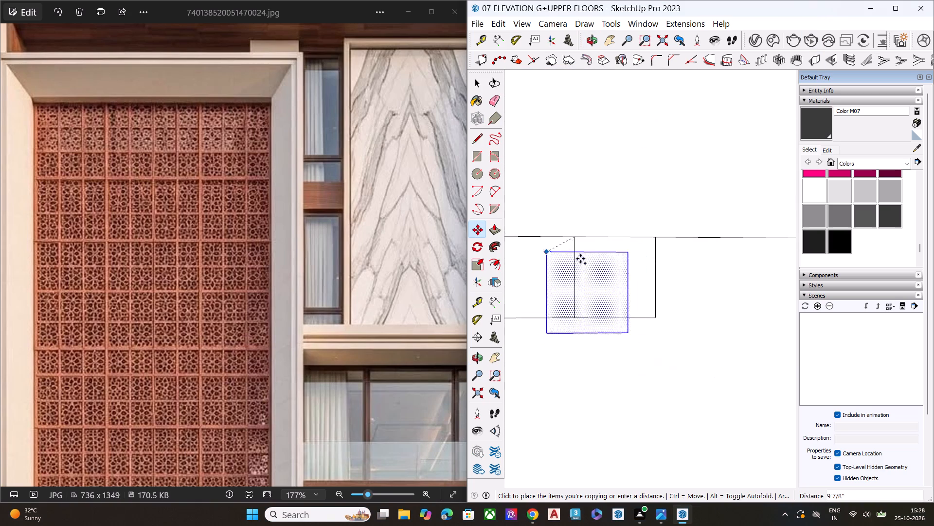
scroll(580, 259, down, 1)
click(647, 239)
scroll(561, 258, down, 2)
scroll(558, 262, up, 1)
scroll(557, 266, down, 3)
middle_drag(695, 272, 683, 266)
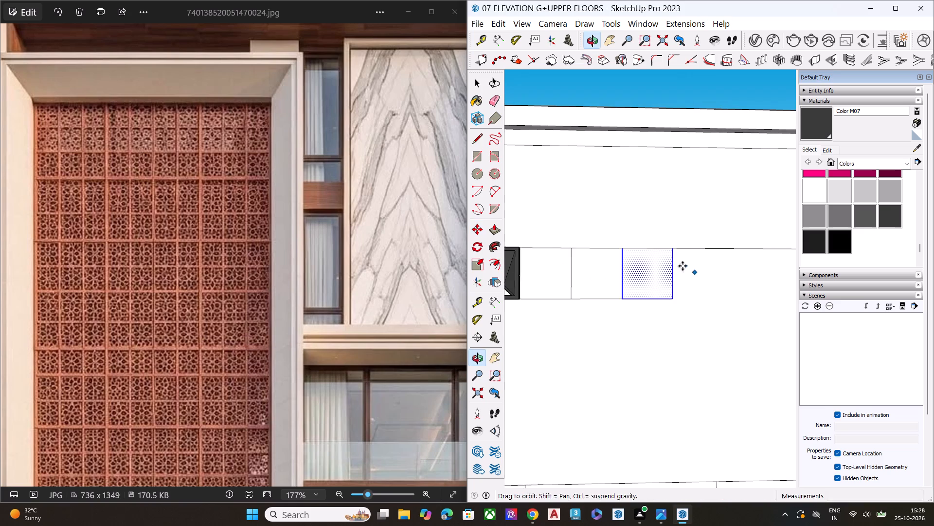
Copy the sixth square's face corner to corner along the row twice, making adjoining seventh and eighth squares.
middle_drag(683, 266, 689, 267)
scroll(619, 258, up, 3)
click(623, 246)
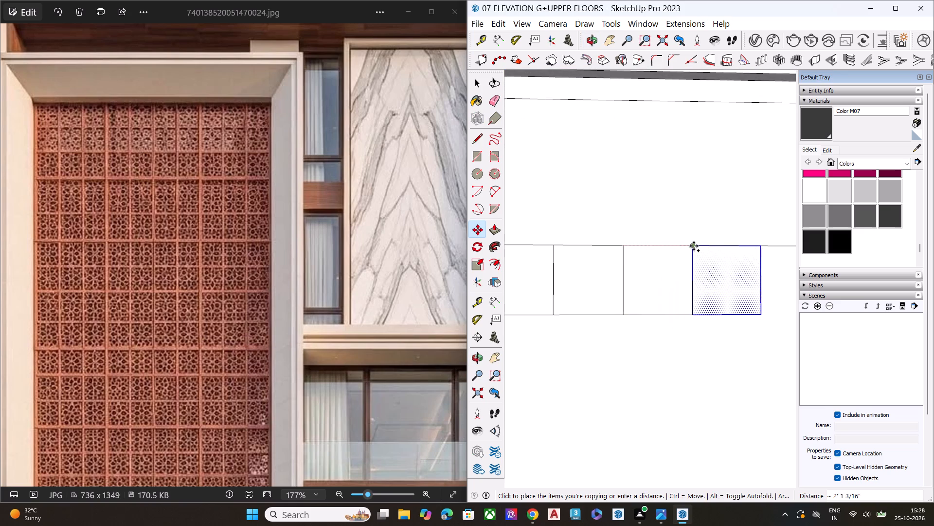
click(694, 246)
scroll(505, 254, down, 7)
scroll(606, 265, down, 13)
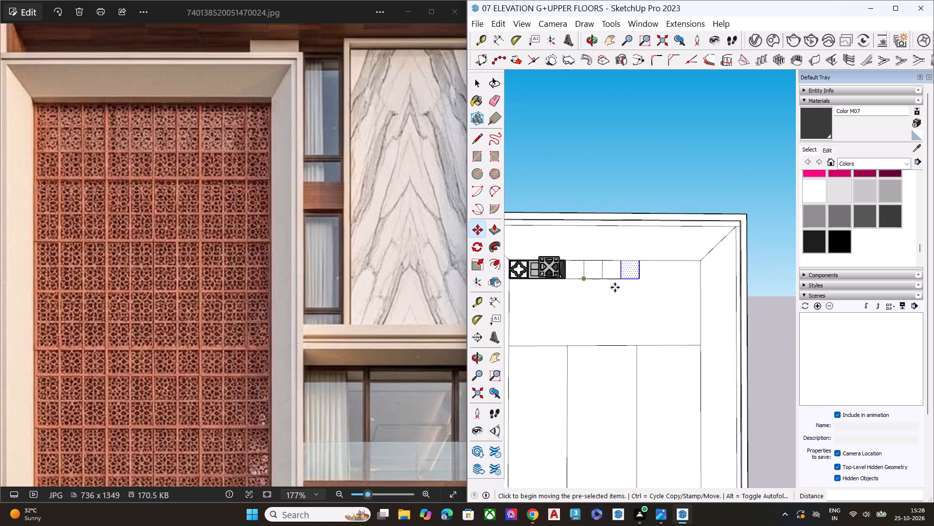
scroll(709, 282, up, 7)
scroll(647, 274, down, 1)
scroll(536, 250, up, 2)
scroll(530, 246, down, 2)
scroll(530, 246, up, 5)
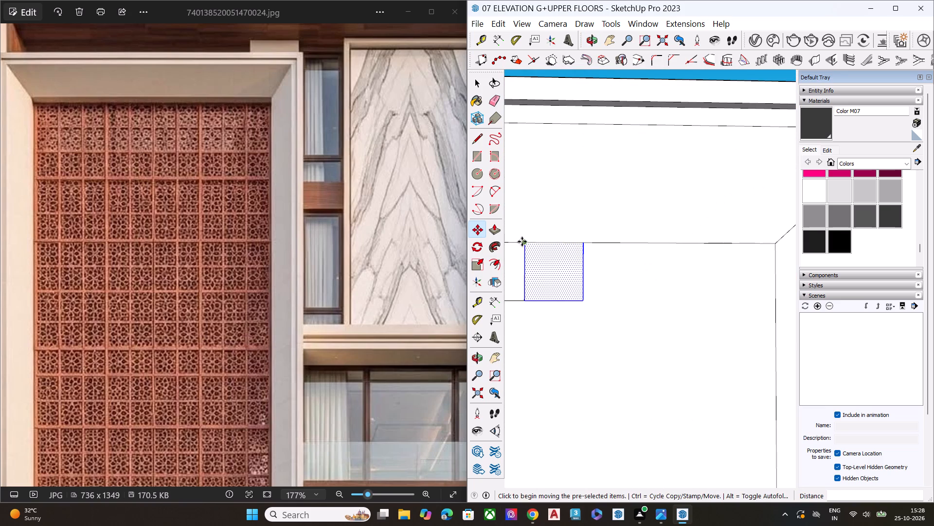
click(524, 243)
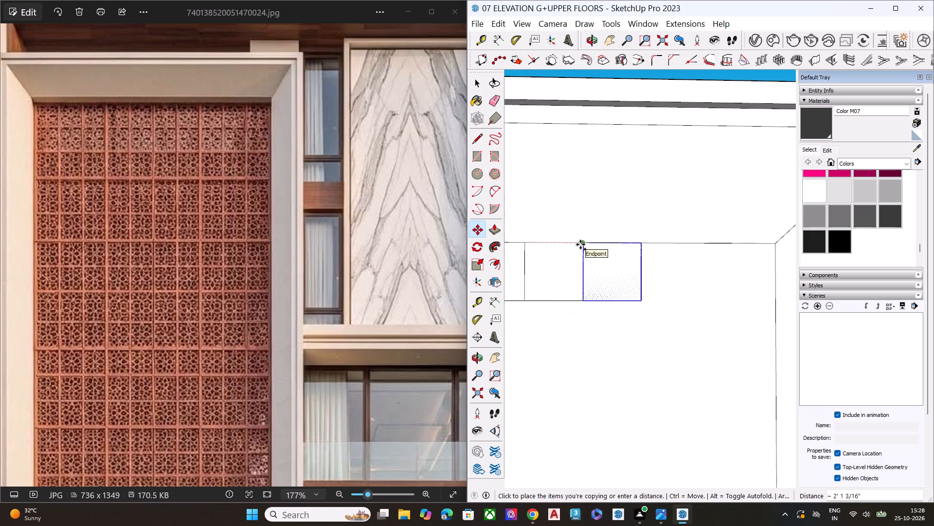
click(580, 244)
Copy the eighth square's face corner to corner twice more, making adjoining ninth and tenth squares, and deselect.
click(582, 243)
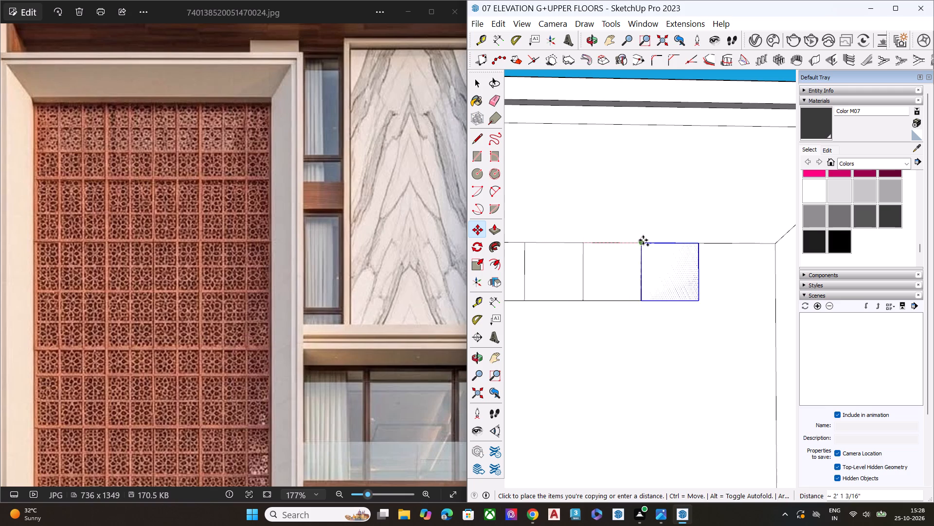
click(642, 240)
click(642, 244)
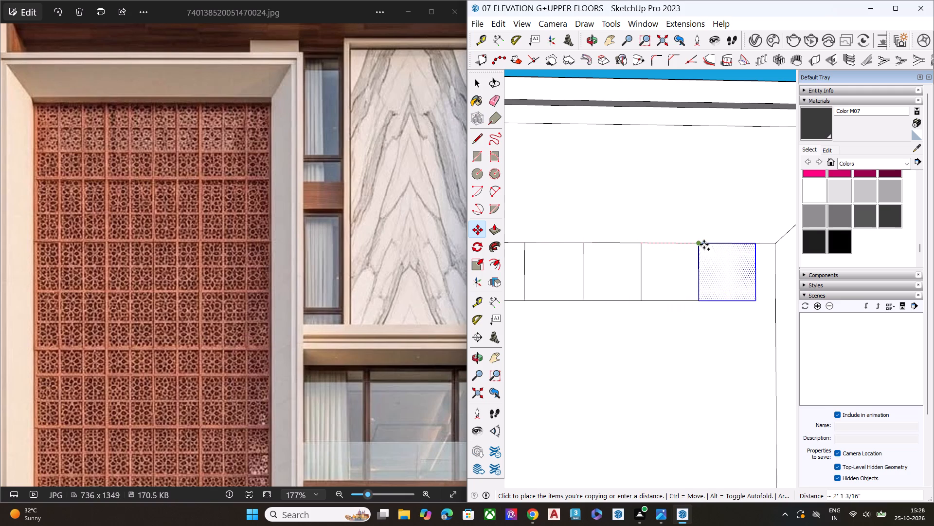
click(700, 244)
key(space)
scroll(709, 241, down, 6)
click(667, 105)
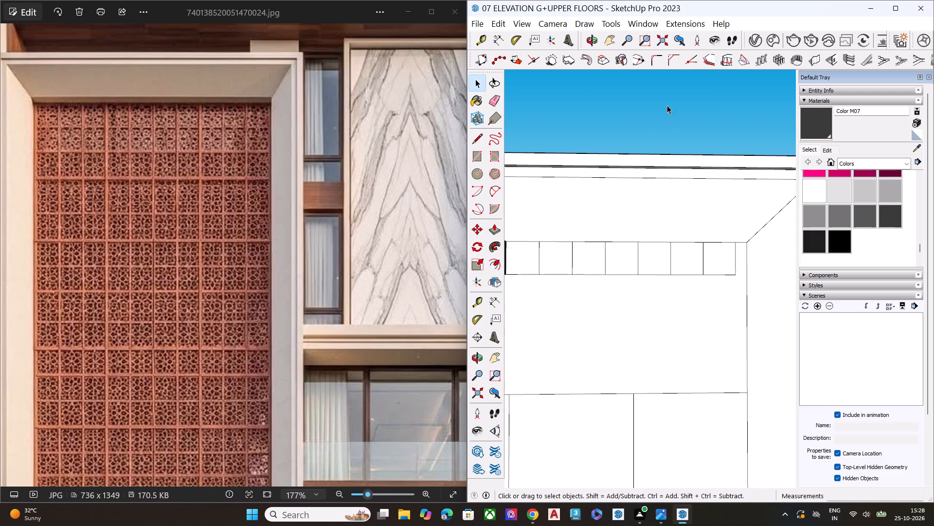
Move the X-patterned block by its near top back corner to the fourth square's near top corner, beside the dark splayed-opening block.
scroll(666, 157, down, 7)
scroll(651, 251, down, 1)
middle_drag(651, 252, 647, 269)
scroll(597, 267, up, 2)
scroll(569, 222, down, 1)
scroll(571, 216, up, 7)
scroll(595, 244, down, 3)
scroll(595, 244, up, 5)
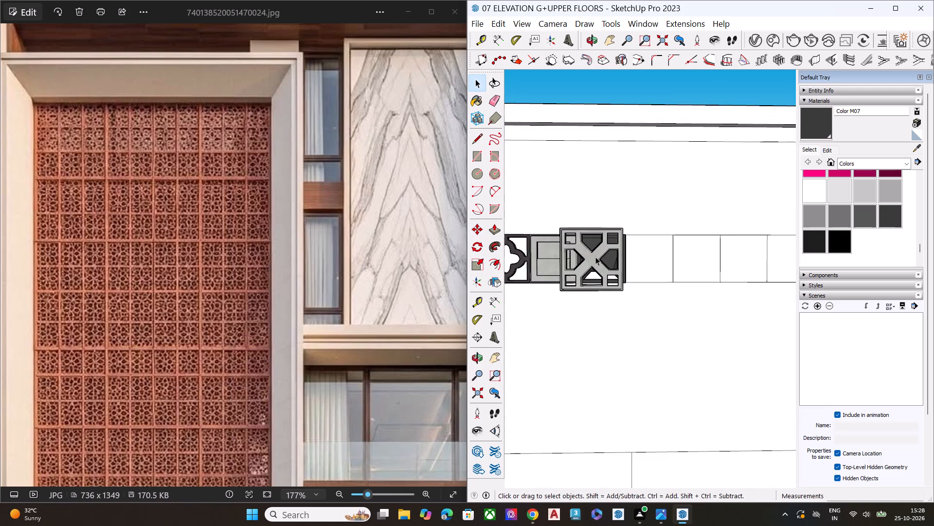
click(597, 259)
middle_drag(606, 247, 604, 319)
scroll(569, 300, up, 7)
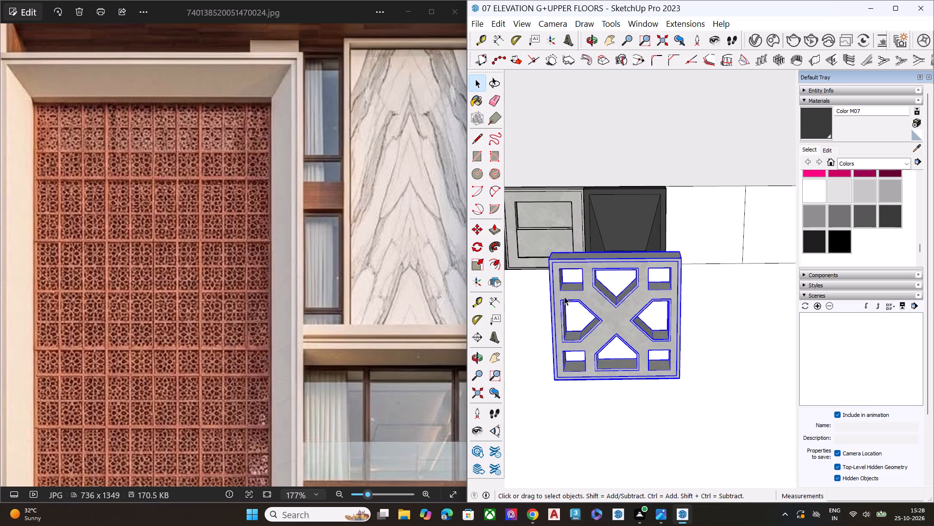
key(m)
scroll(544, 247, up, 4)
click(558, 258)
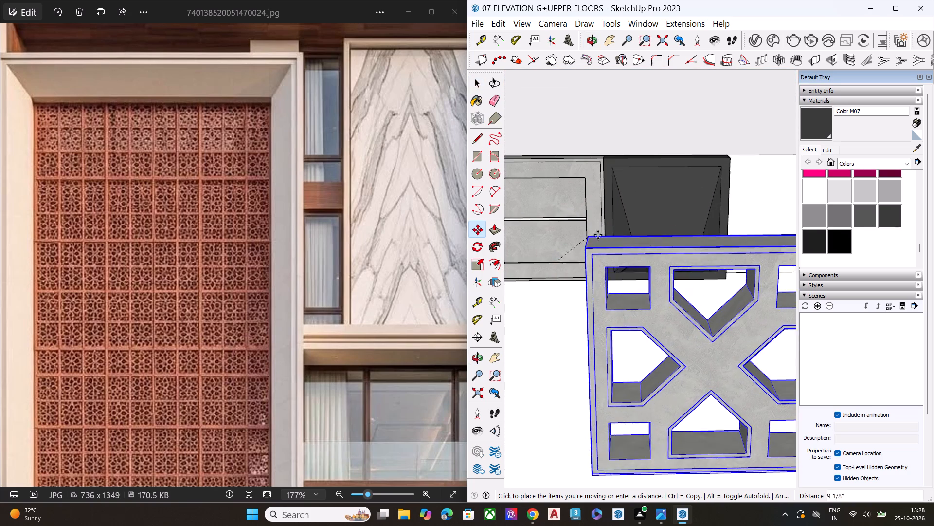
scroll(657, 234, down, 2)
scroll(492, 226, down, 14)
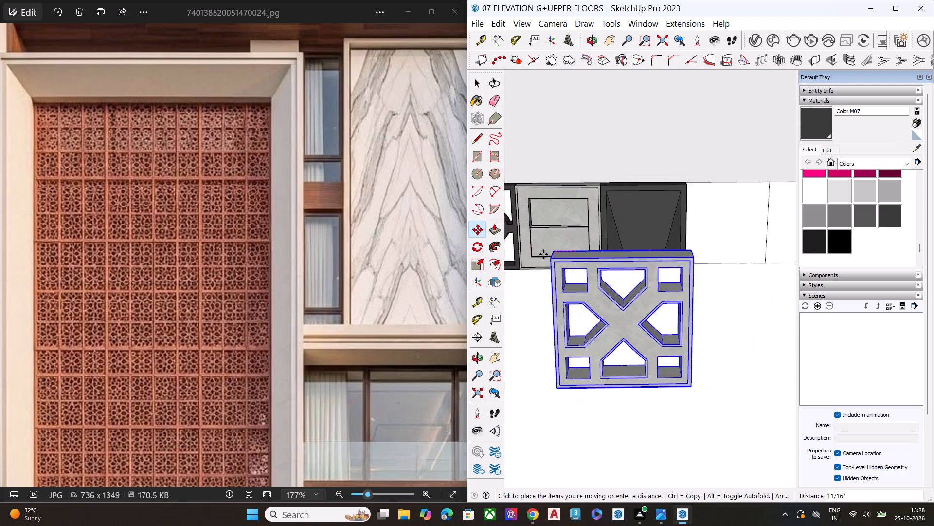
scroll(543, 254, down, 1)
scroll(613, 231, down, 15)
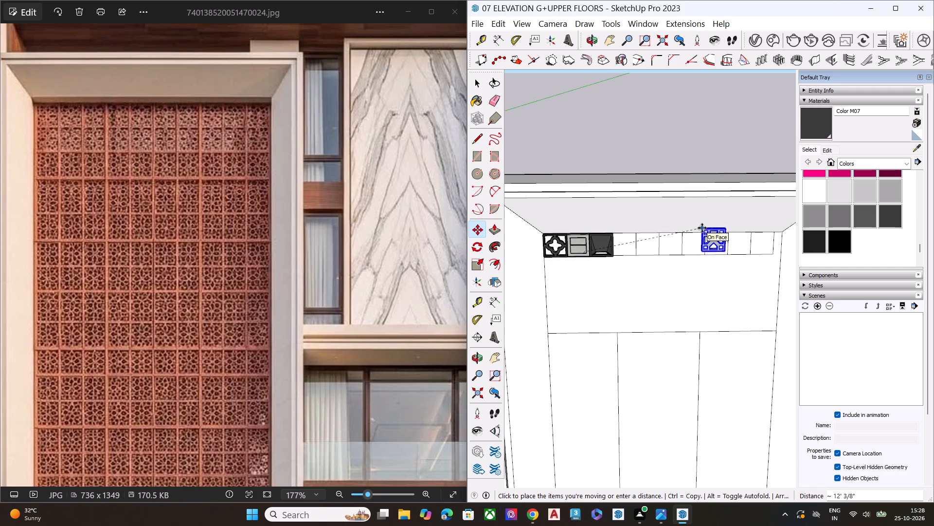
scroll(663, 240, up, 6)
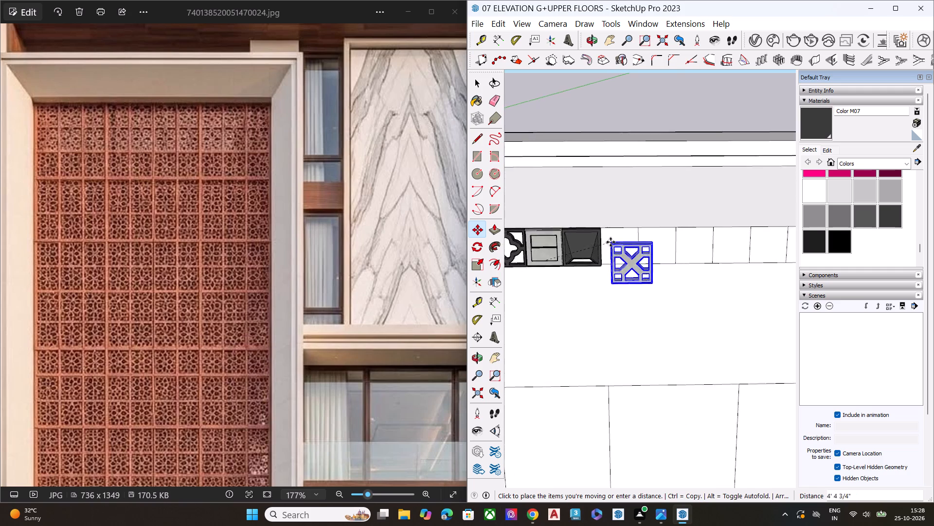
scroll(611, 242, up, 5)
middle_drag(601, 212, 570, 266)
scroll(590, 234, up, 3)
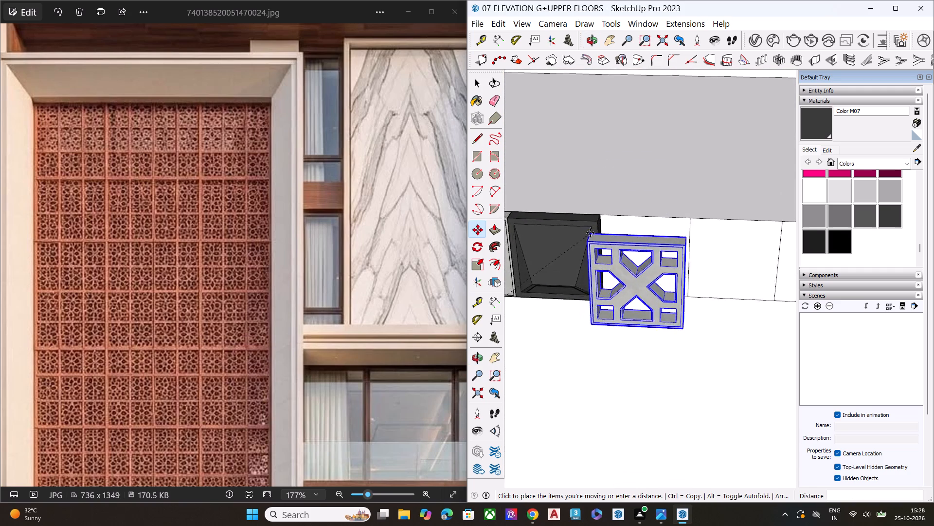
scroll(590, 233, up, 13)
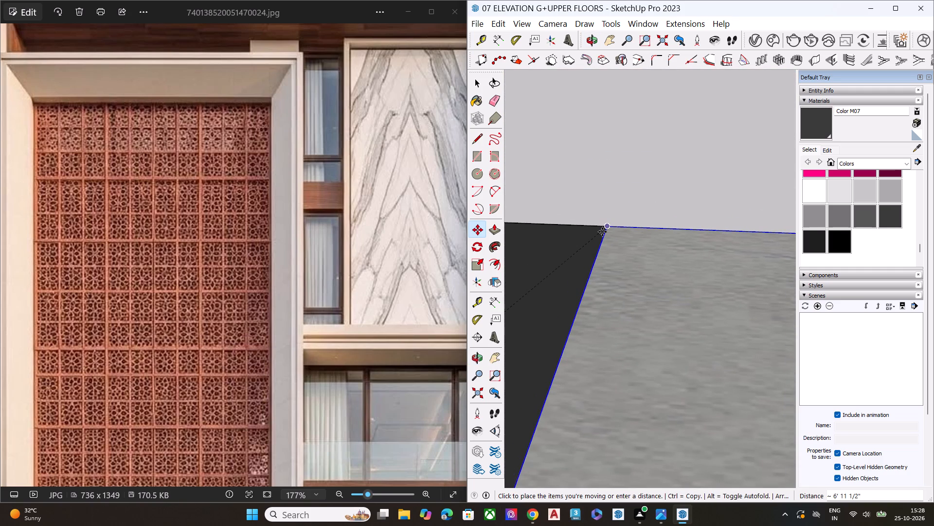
click(602, 232)
Scale the X-patterned block narrower along the row from its far side, leaving its near side against the splayed-opening block.
scroll(620, 220, down, 10)
middle_drag(614, 289, 687, 225)
scroll(584, 213, down, 8)
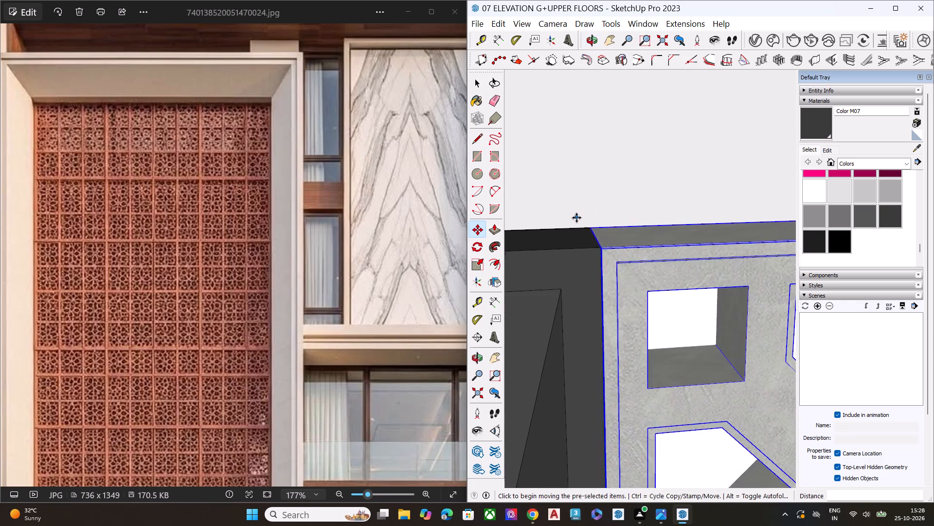
scroll(576, 218, up, 2)
scroll(576, 218, down, 10)
scroll(571, 222, up, 1)
scroll(571, 222, down, 12)
middle_drag(636, 284, 431, 285)
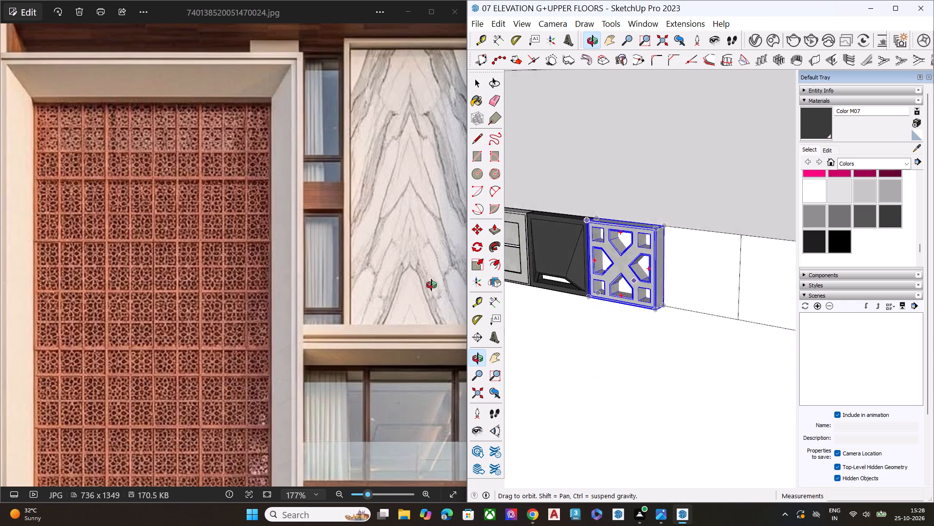
middle_drag(431, 285, 467, 229)
scroll(605, 242, up, 6)
key(s)
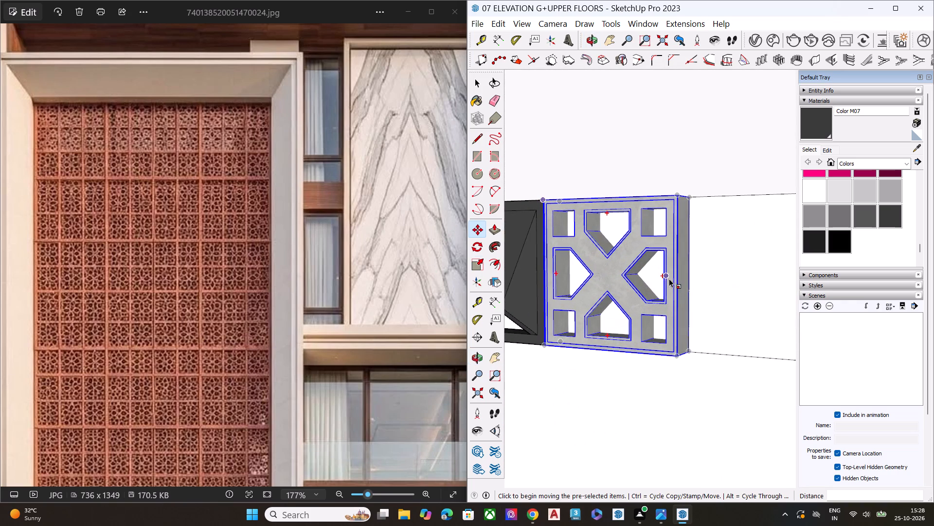
click(687, 275)
click(666, 278)
key(space)
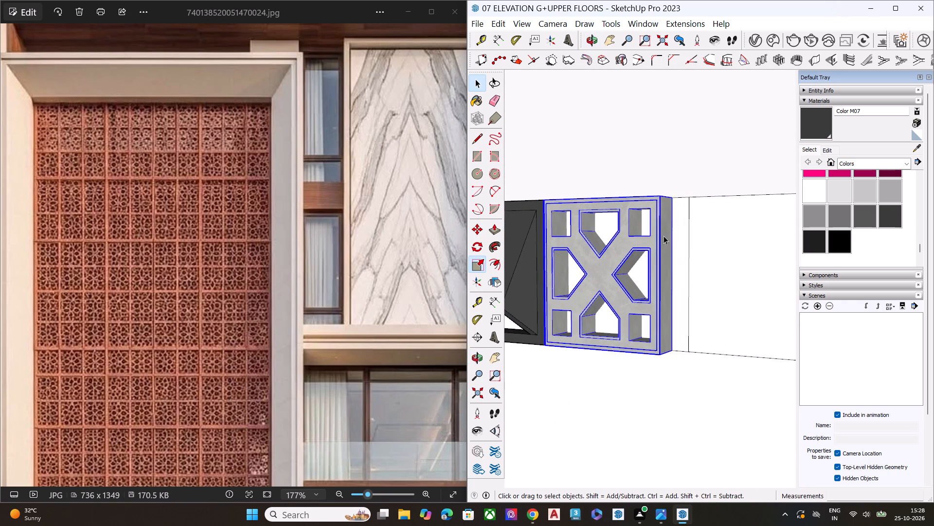
Move the X-patterned block along the row so its far top back corner meets the fourth square's far top corner.
scroll(673, 210, up, 1)
scroll(674, 210, down, 1)
scroll(674, 210, up, 4)
key(m)
click(673, 192)
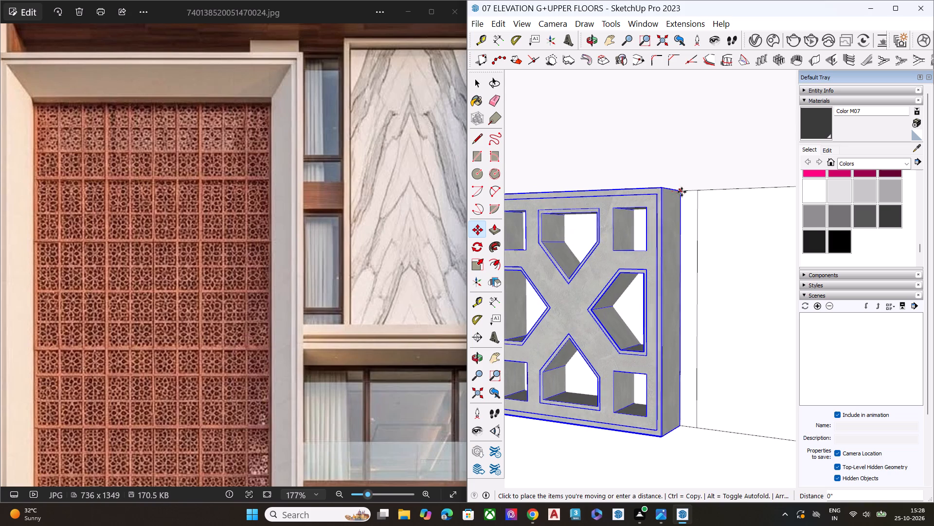
click(696, 191)
middle_drag(674, 256, 673, 384)
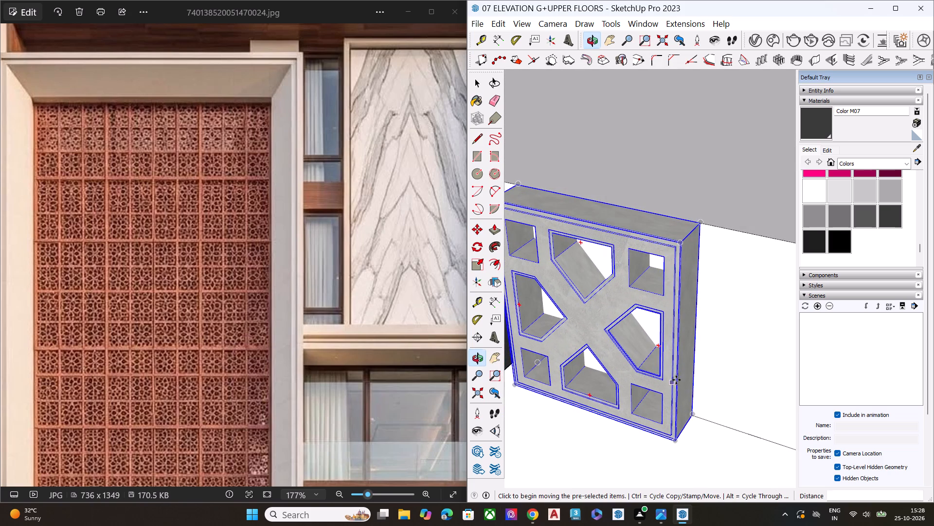
click(702, 225)
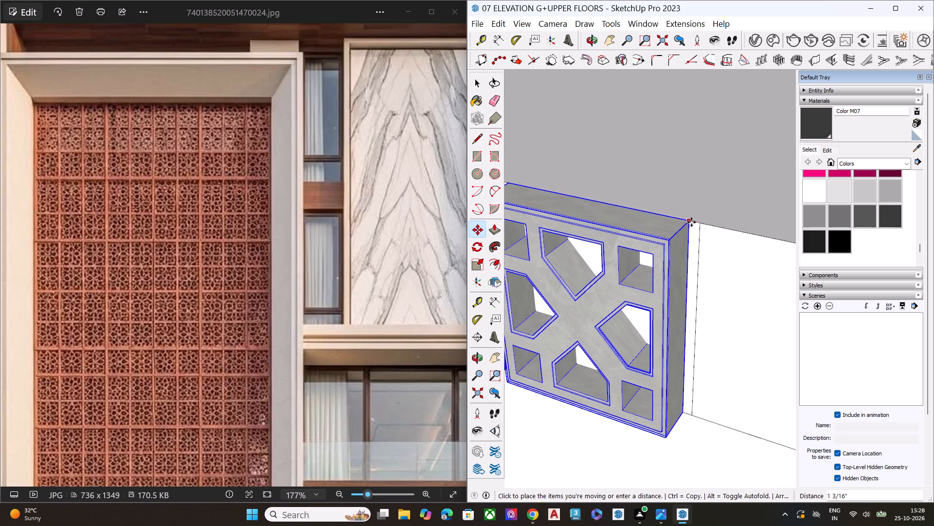
click(699, 222)
Scale the X-patterned block's width by about 1.11 from its near side, towards the dark splayed-opening block.
scroll(682, 274, down, 6)
scroll(685, 279, up, 1)
scroll(686, 279, down, 1)
middle_drag(632, 308, 758, 208)
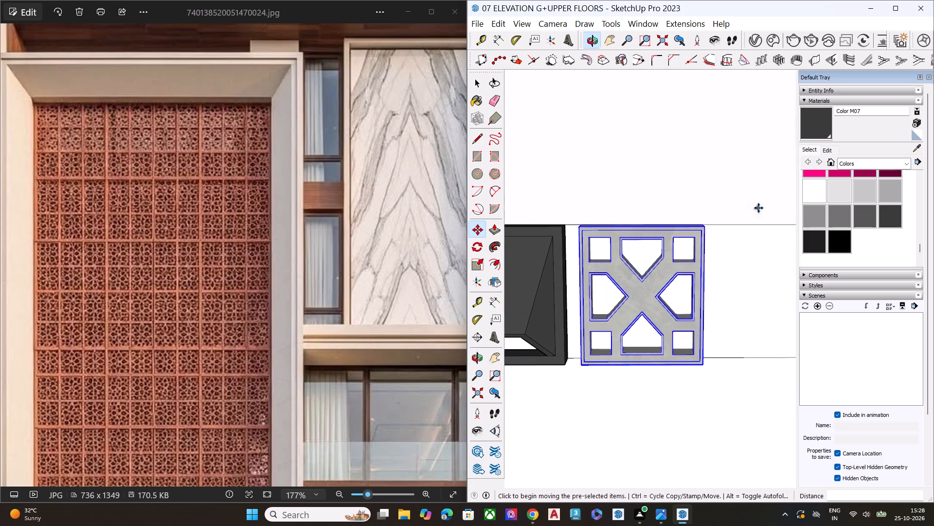
scroll(747, 214, down, 2)
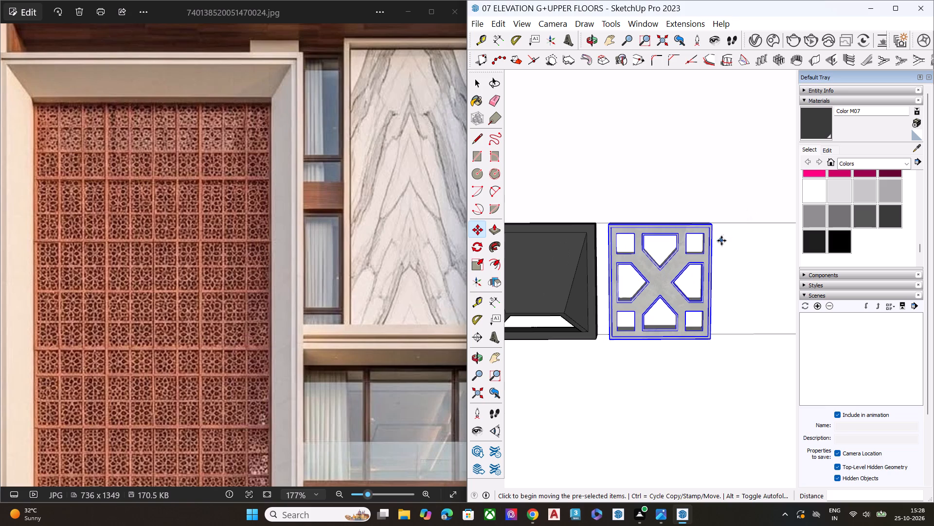
middle_drag(721, 241, 758, 196)
scroll(664, 257, up, 2)
scroll(651, 263, down, 2)
scroll(650, 265, up, 3)
key(s)
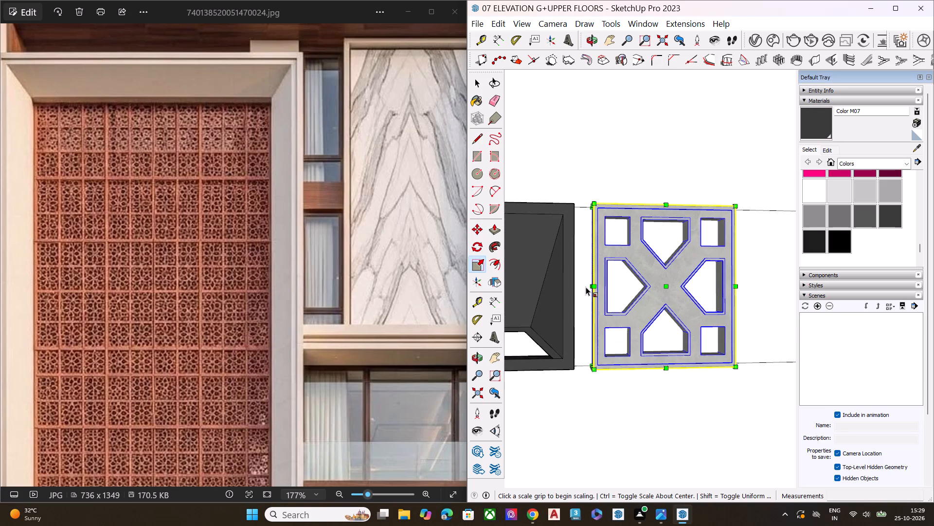
middle_drag(590, 285, 670, 377)
scroll(652, 344, up, 7)
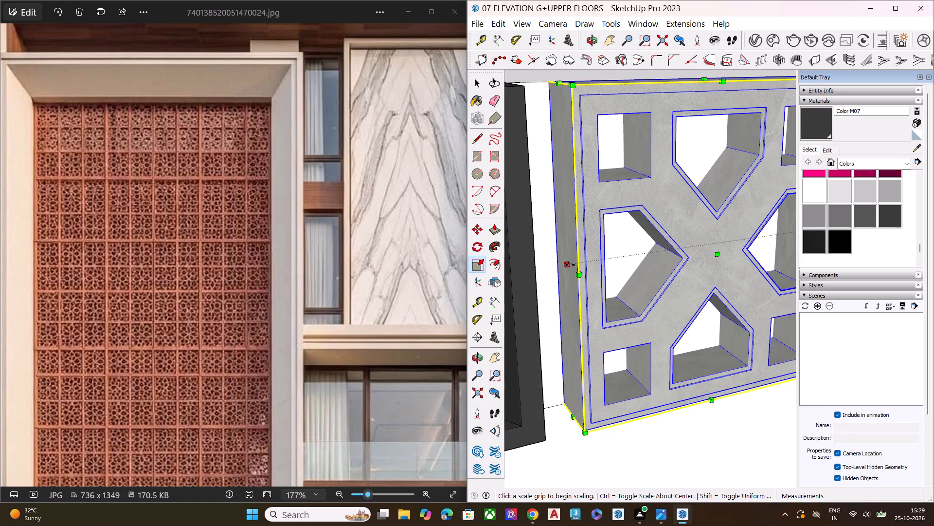
click(570, 265)
scroll(570, 265, down, 4)
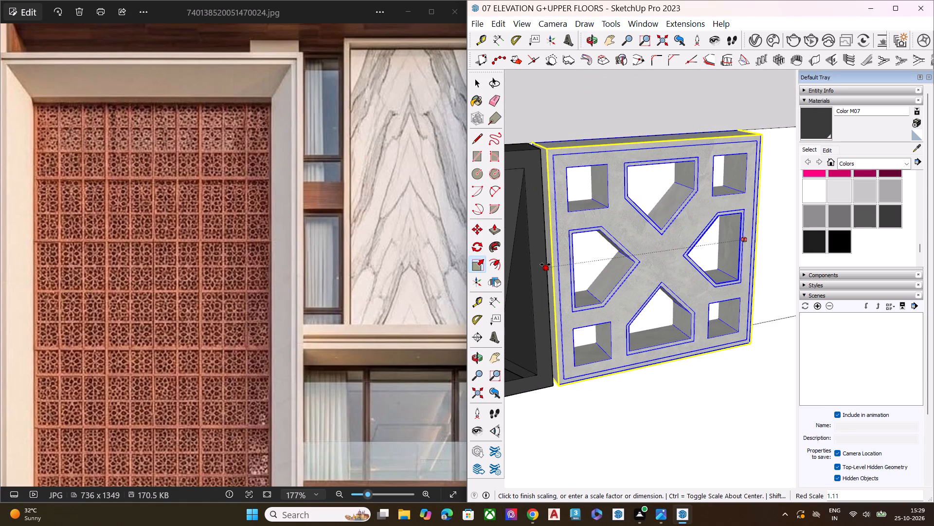
click(545, 264)
Scale the X-patterned block's near side again to close the remaining gap to the splayed-opening block, and deselect it.
middle_drag(564, 268, 514, 323)
scroll(497, 279, up, 7)
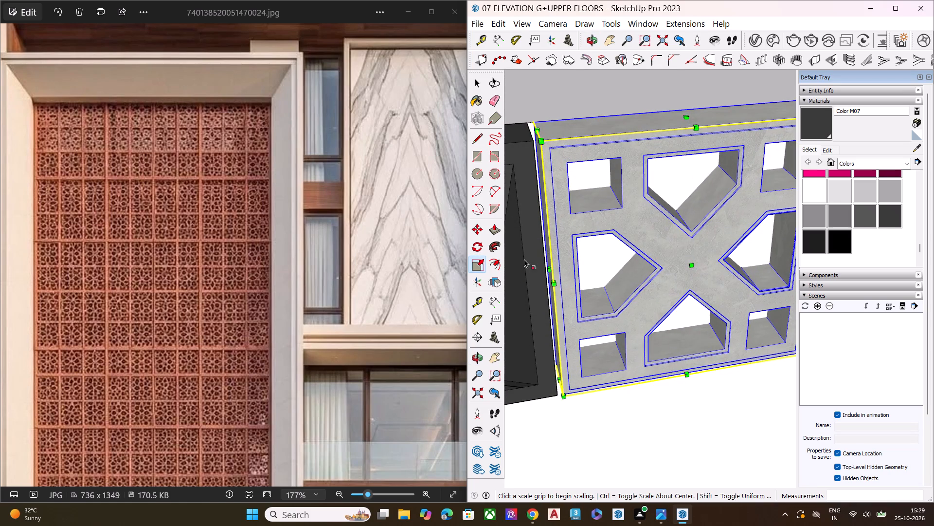
scroll(544, 268, up, 2)
scroll(545, 268, down, 3)
scroll(545, 268, up, 3)
click(553, 268)
click(543, 275)
key(space)
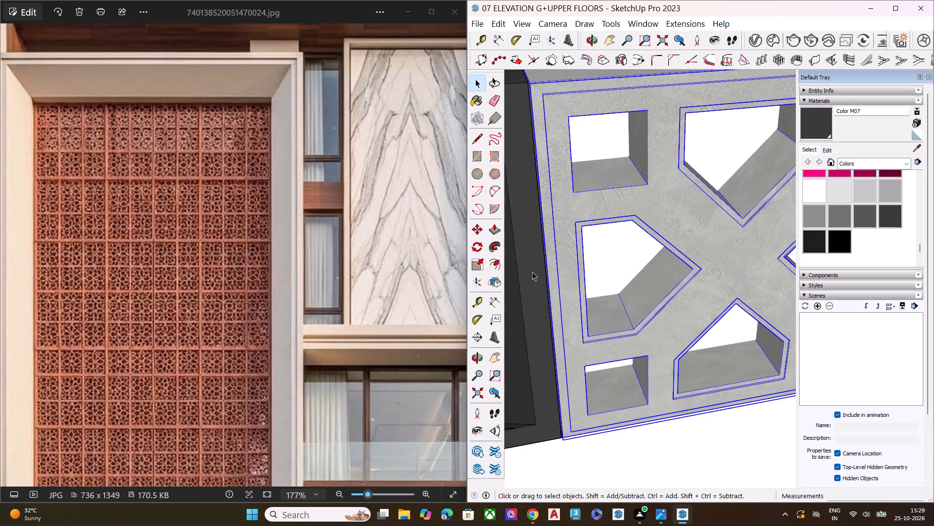
scroll(532, 272, down, 8)
middle_drag(625, 280, 542, 209)
scroll(554, 175, up, 1)
scroll(626, 154, down, 4)
scroll(631, 166, up, 1)
scroll(631, 171, down, 5)
scroll(622, 188, up, 1)
scroll(625, 182, down, 16)
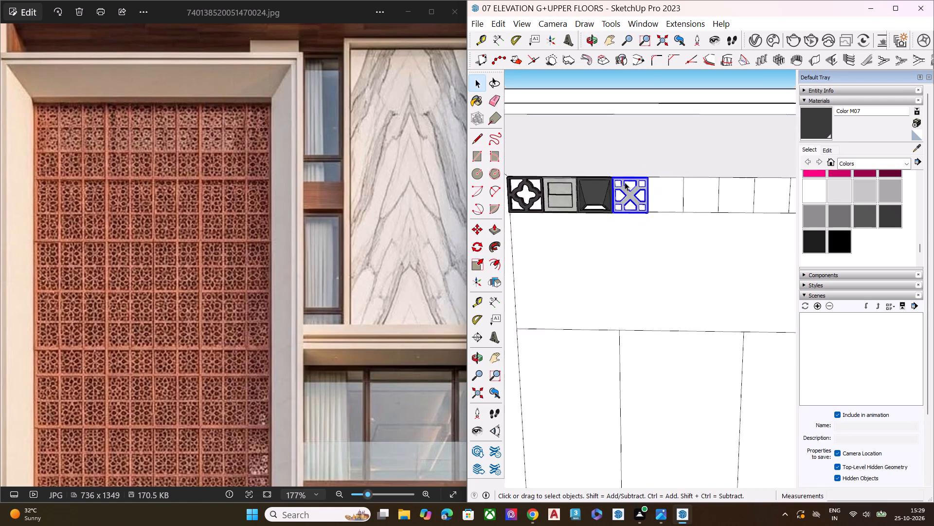
scroll(625, 182, down, 4)
scroll(625, 182, up, 1)
scroll(625, 182, down, 2)
click(635, 99)
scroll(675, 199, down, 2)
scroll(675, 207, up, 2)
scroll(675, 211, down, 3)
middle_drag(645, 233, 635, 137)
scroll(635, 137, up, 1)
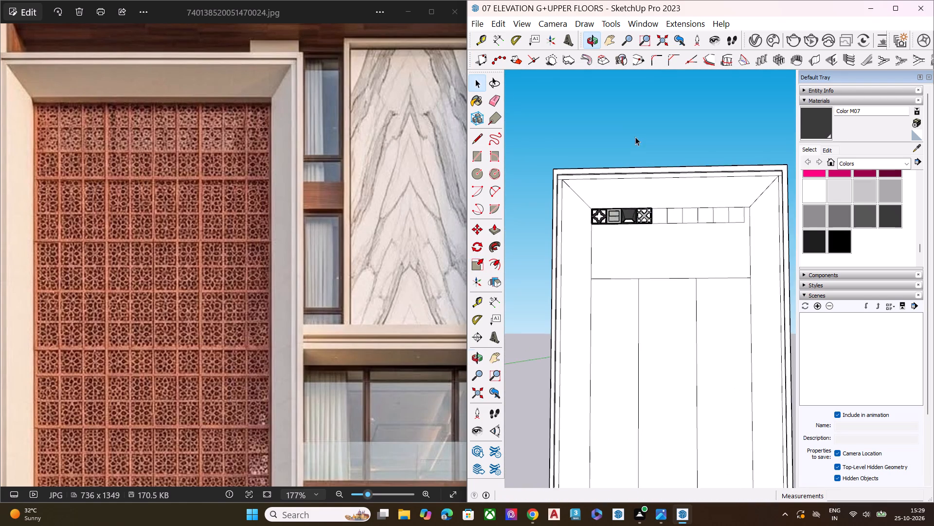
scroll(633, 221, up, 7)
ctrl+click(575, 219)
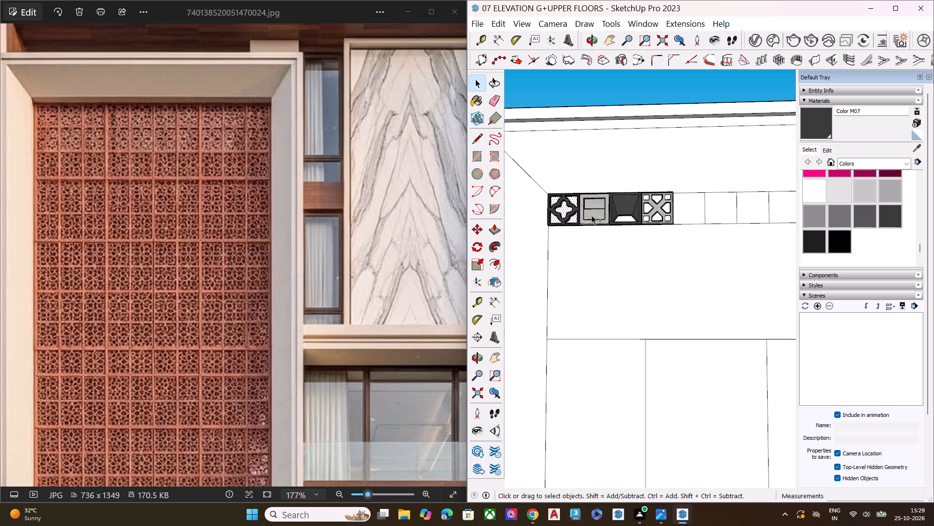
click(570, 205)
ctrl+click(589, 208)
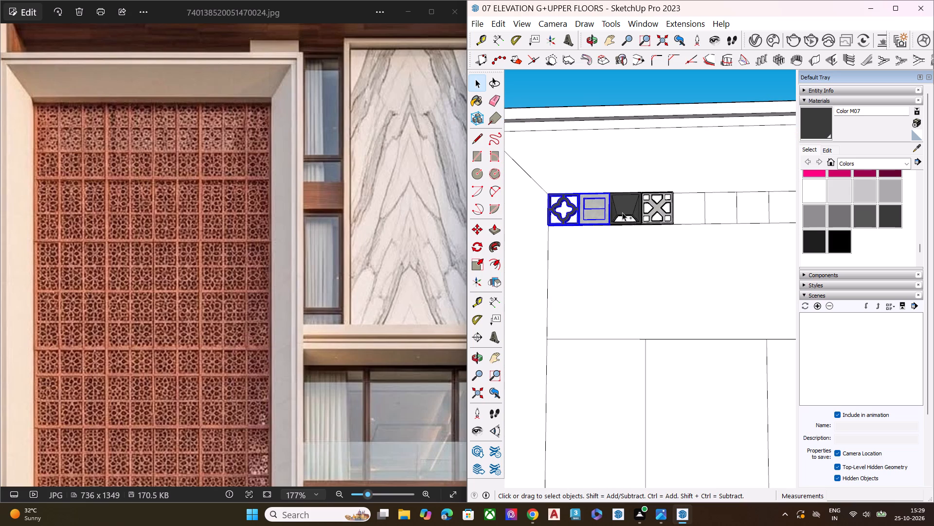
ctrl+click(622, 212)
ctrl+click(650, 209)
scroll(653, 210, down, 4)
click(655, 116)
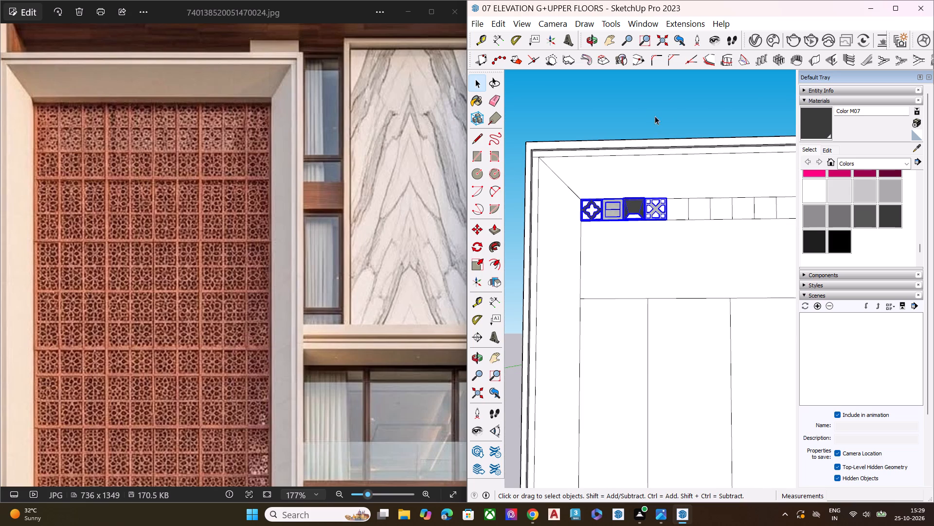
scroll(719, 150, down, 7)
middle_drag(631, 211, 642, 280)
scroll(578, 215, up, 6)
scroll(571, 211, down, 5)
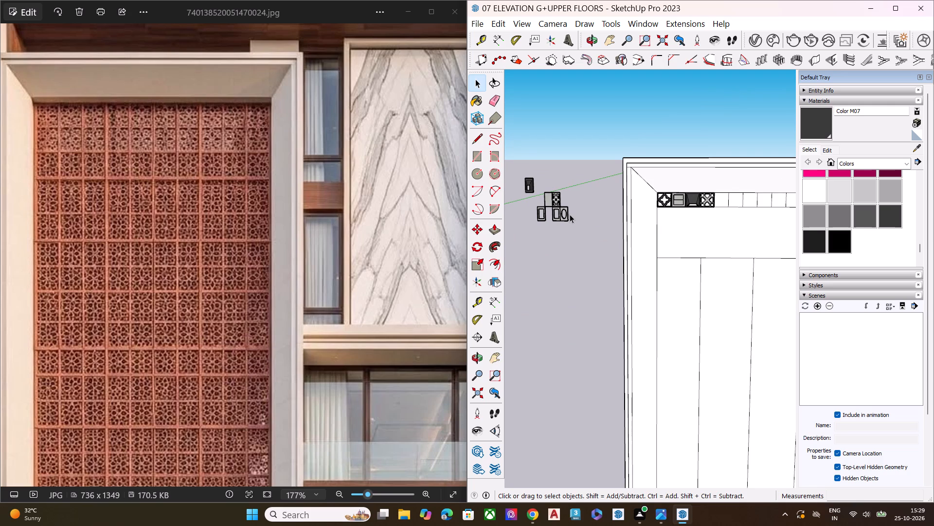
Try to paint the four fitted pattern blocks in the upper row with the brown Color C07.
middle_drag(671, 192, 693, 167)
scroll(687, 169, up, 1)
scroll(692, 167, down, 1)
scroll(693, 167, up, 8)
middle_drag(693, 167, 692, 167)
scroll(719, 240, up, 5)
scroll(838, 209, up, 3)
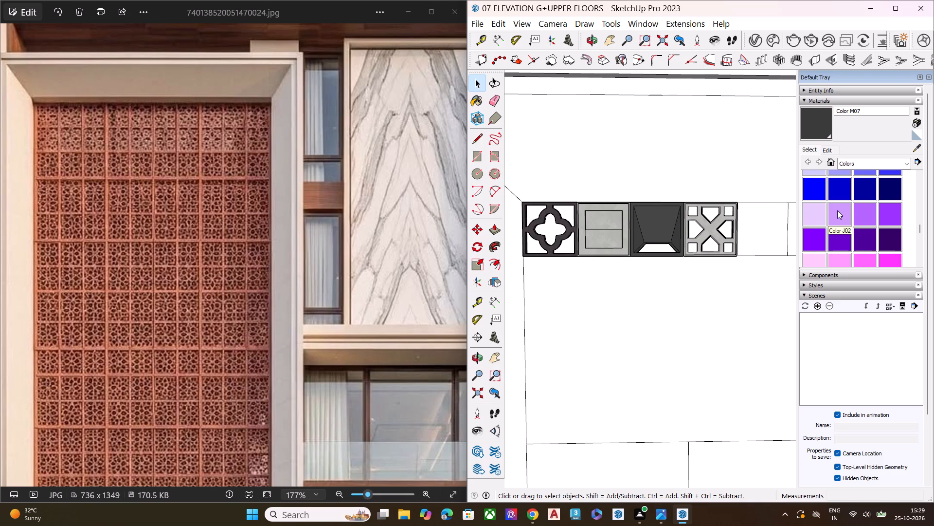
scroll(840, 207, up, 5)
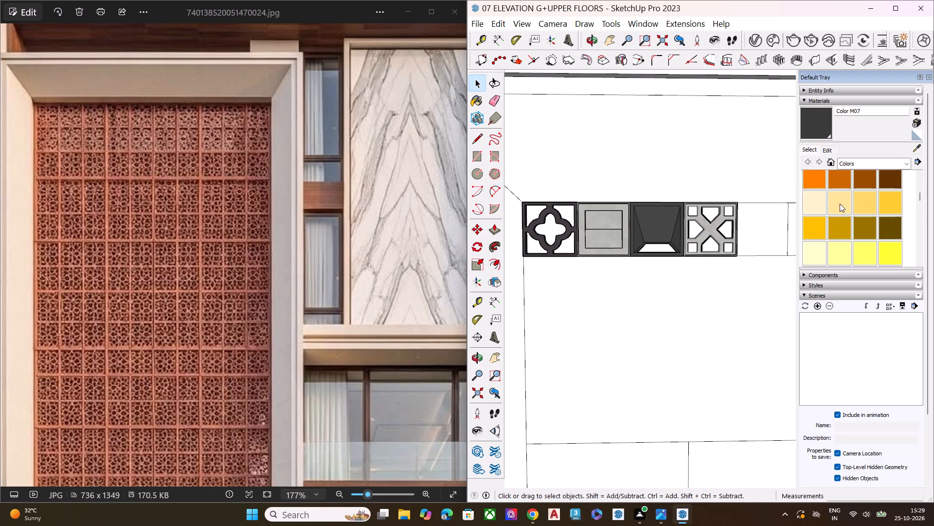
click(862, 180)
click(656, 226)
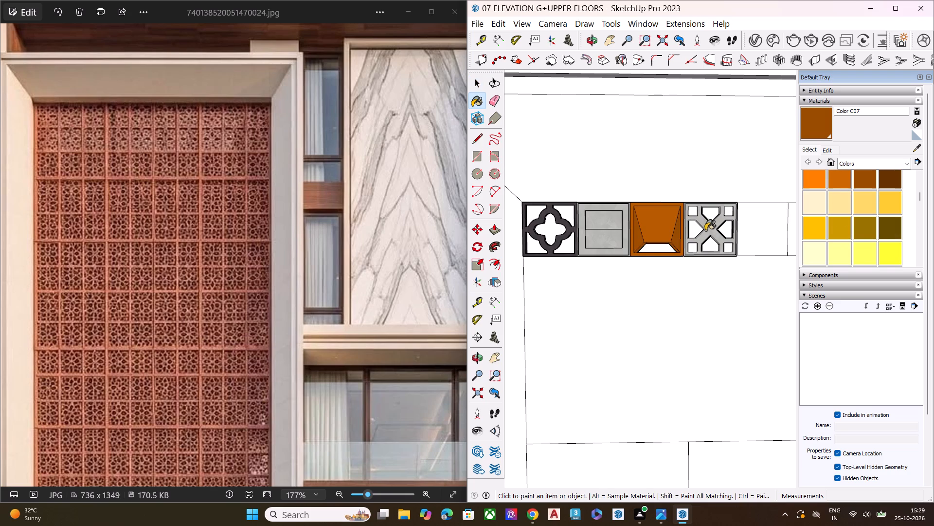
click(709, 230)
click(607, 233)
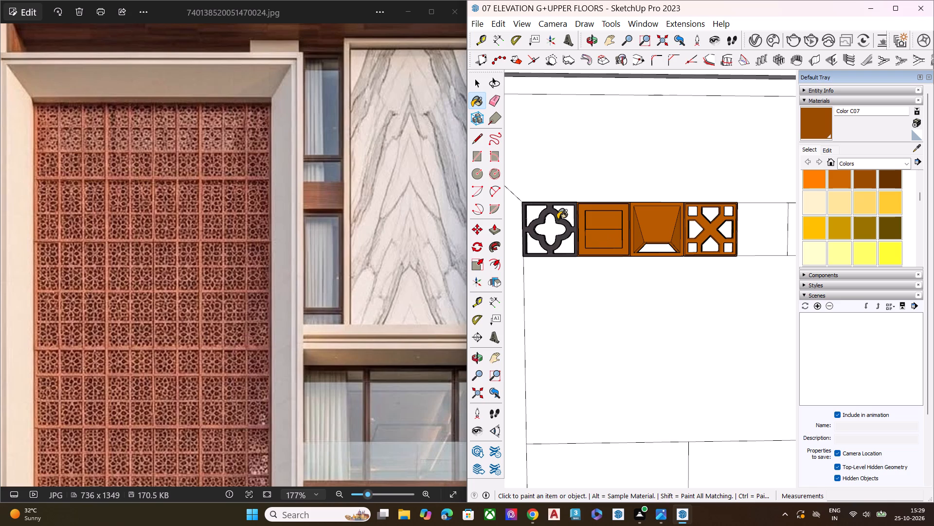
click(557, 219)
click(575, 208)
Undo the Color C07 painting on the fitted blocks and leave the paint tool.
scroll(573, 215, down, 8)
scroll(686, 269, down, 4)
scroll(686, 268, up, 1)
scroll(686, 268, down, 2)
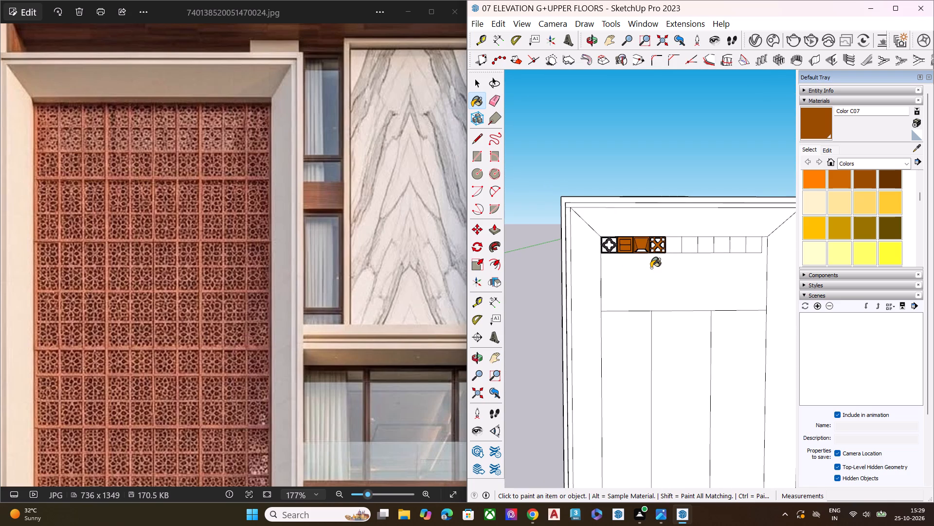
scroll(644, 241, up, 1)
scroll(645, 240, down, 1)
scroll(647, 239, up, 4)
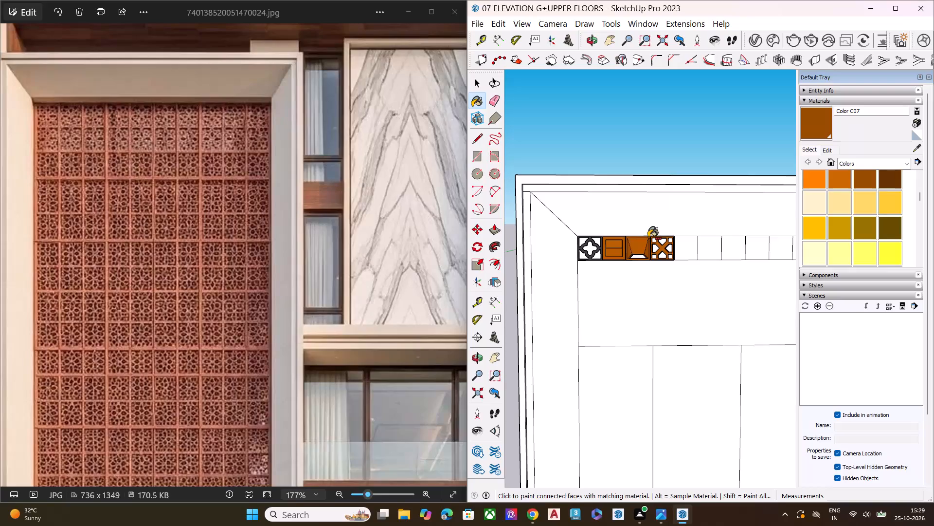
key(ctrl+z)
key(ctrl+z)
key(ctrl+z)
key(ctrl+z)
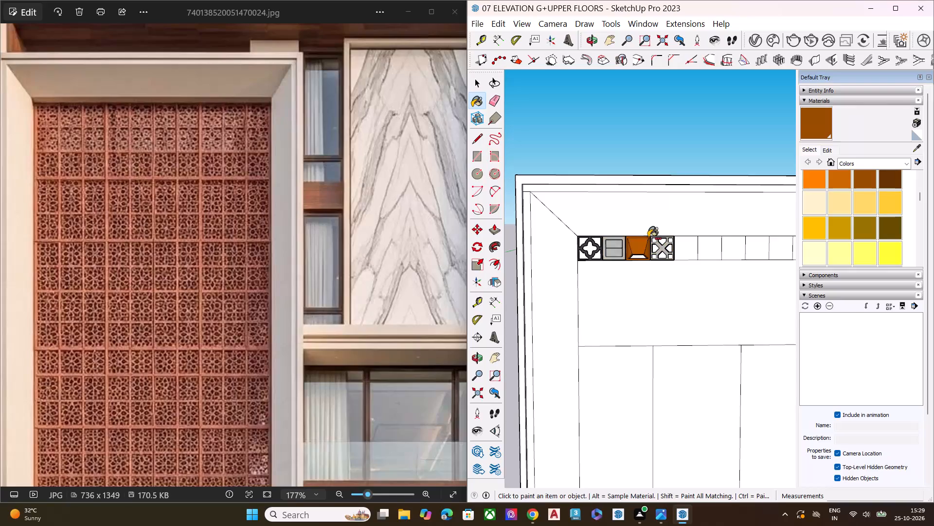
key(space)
Move the sample block with four L-shaped cutouts into the fifth square, its near top back corner on the X-patterned block's far top back corner.
scroll(617, 130, down, 6)
scroll(647, 231, up, 9)
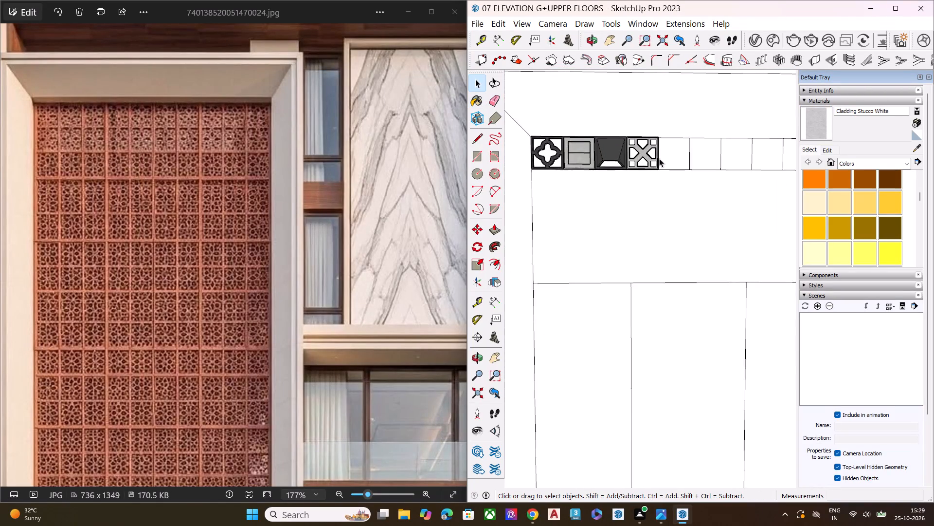
scroll(659, 158, up, 2)
key(space)
scroll(647, 170, down, 8)
scroll(654, 239, up, 1)
scroll(655, 239, down, 10)
scroll(536, 190, up, 2)
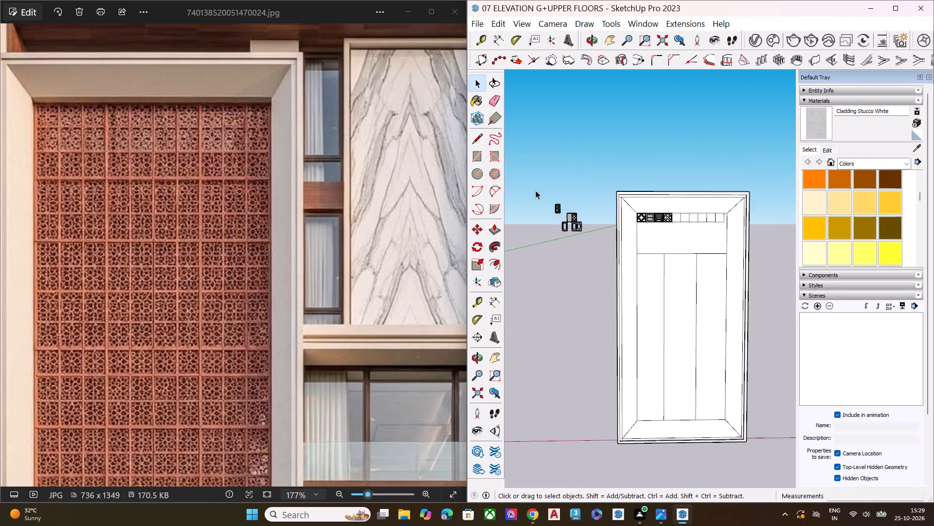
scroll(536, 190, up, 6)
scroll(598, 239, up, 8)
scroll(572, 258, down, 7)
scroll(553, 251, up, 1)
scroll(553, 251, down, 2)
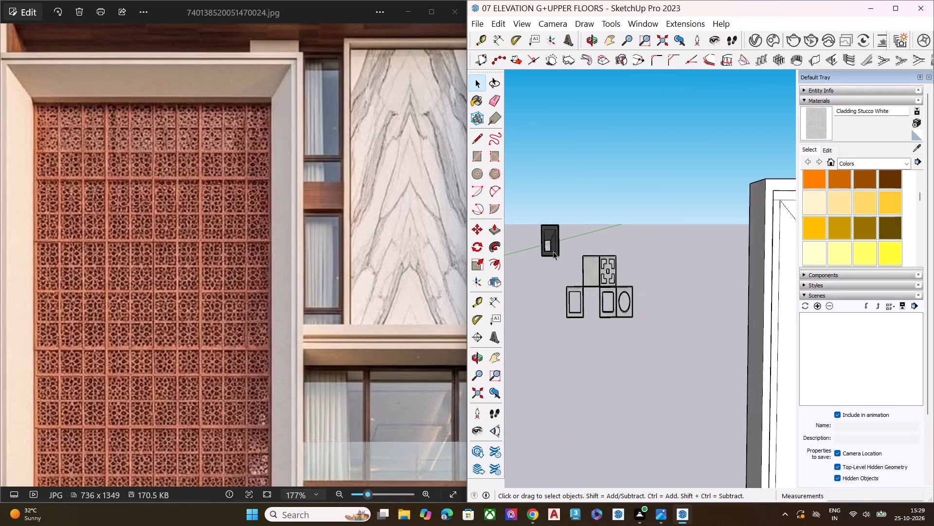
scroll(553, 251, down, 5)
scroll(613, 275, down, 5)
scroll(591, 280, up, 10)
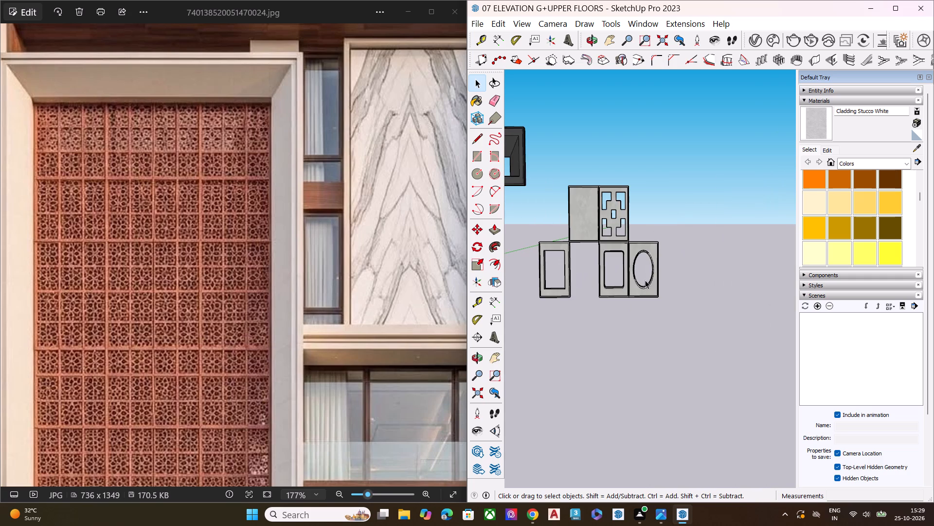
scroll(619, 181, up, 5)
scroll(611, 238, down, 6)
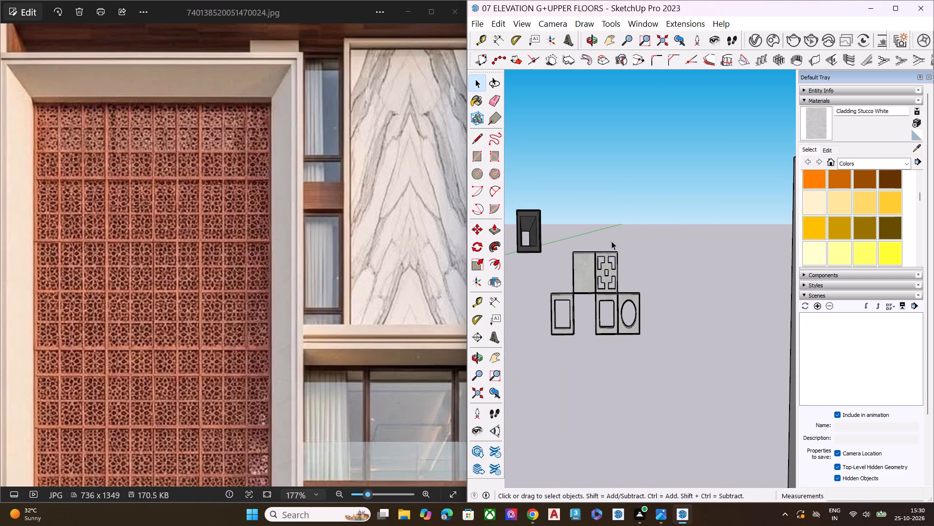
click(605, 266)
scroll(617, 292, up, 7)
key(m)
scroll(556, 197, up, 3)
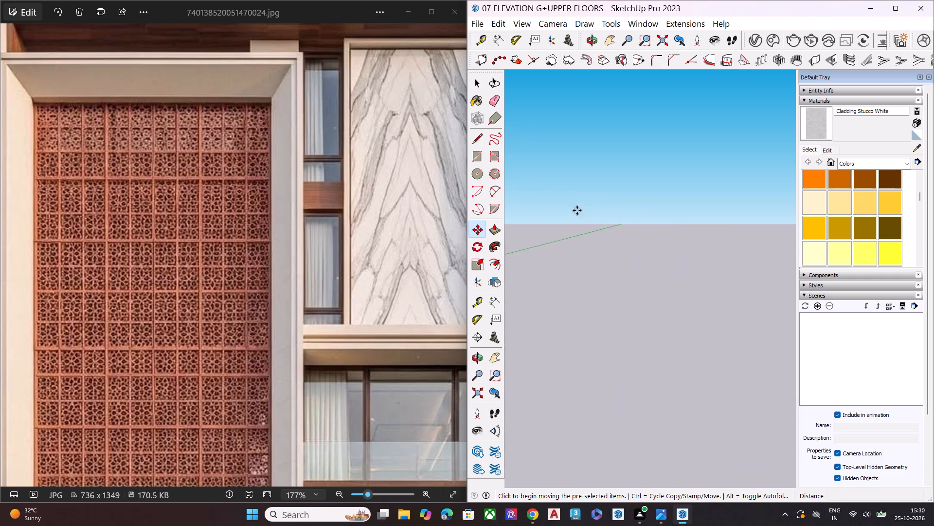
scroll(577, 210, up, 3)
scroll(599, 235, down, 6)
middle_drag(617, 287, 606, 398)
scroll(608, 254, up, 5)
scroll(608, 246, down, 5)
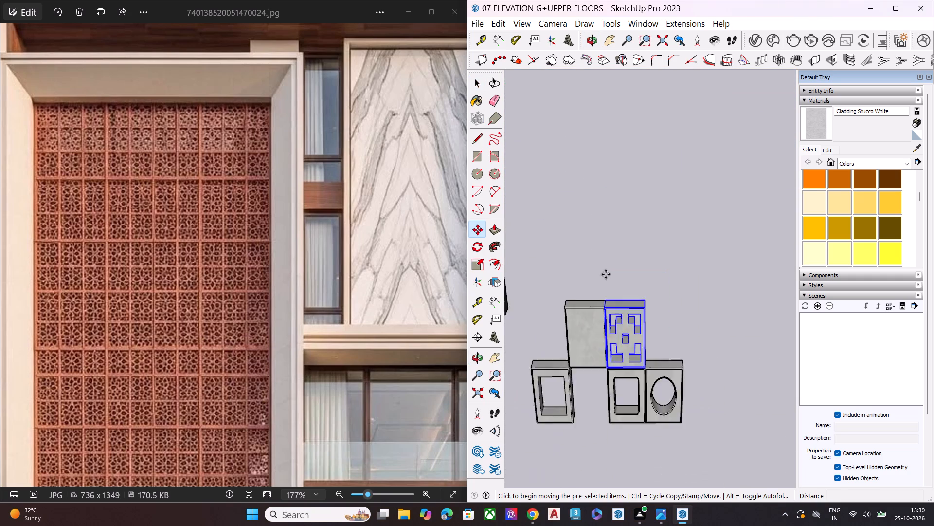
scroll(606, 274, down, 1)
scroll(607, 291, up, 3)
click(604, 294)
scroll(560, 214, down, 3)
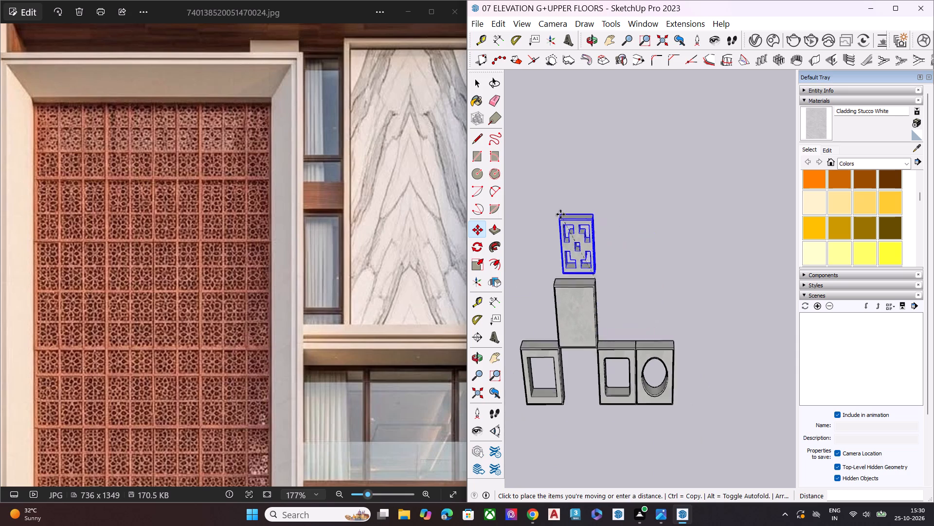
scroll(560, 214, down, 20)
scroll(560, 214, down, 1)
scroll(669, 241, up, 8)
scroll(610, 217, up, 15)
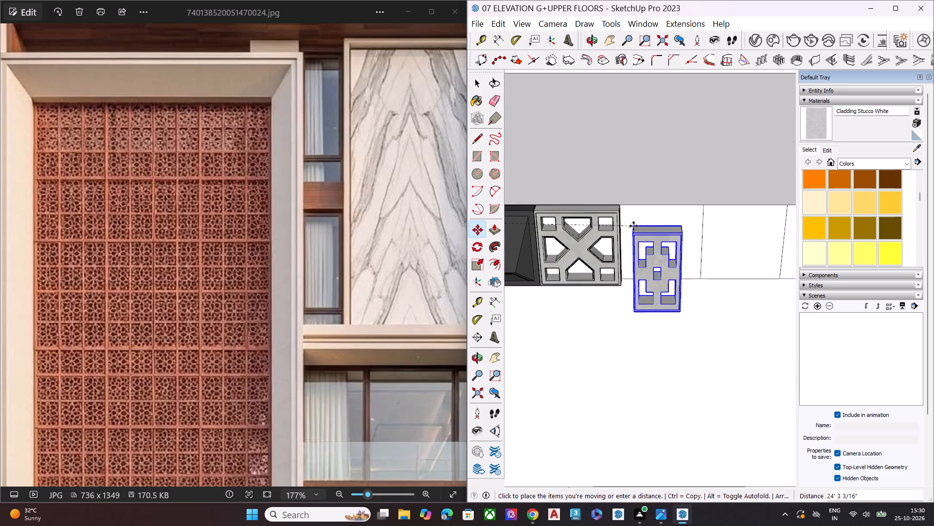
scroll(632, 226, up, 6)
scroll(609, 191, up, 2)
scroll(609, 190, down, 1)
scroll(609, 190, up, 3)
click(609, 190)
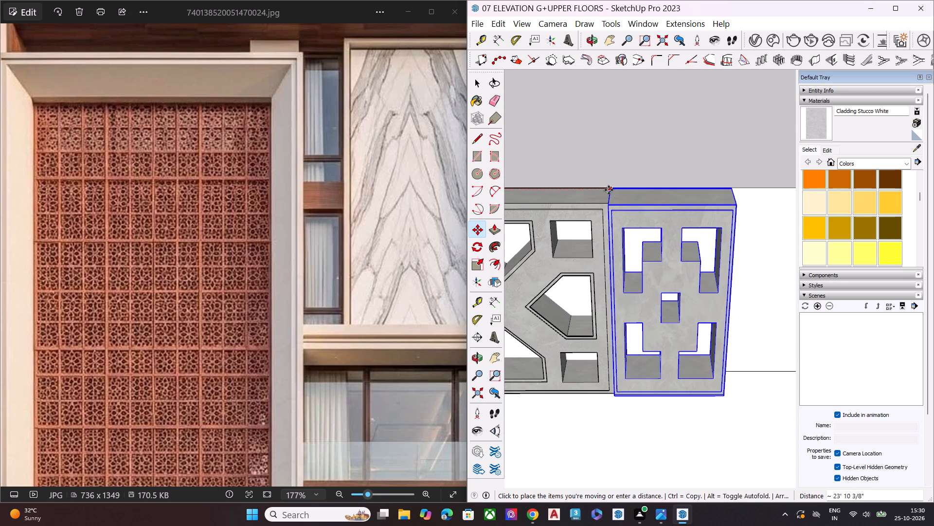
Scale the L-cutout block shallower from its front face to match the X-patterned block's front edge.
middle_drag(621, 221, 889, 135)
scroll(745, 203, up, 5)
middle_drag(666, 263, 691, 233)
scroll(691, 233, up, 1)
key(s)
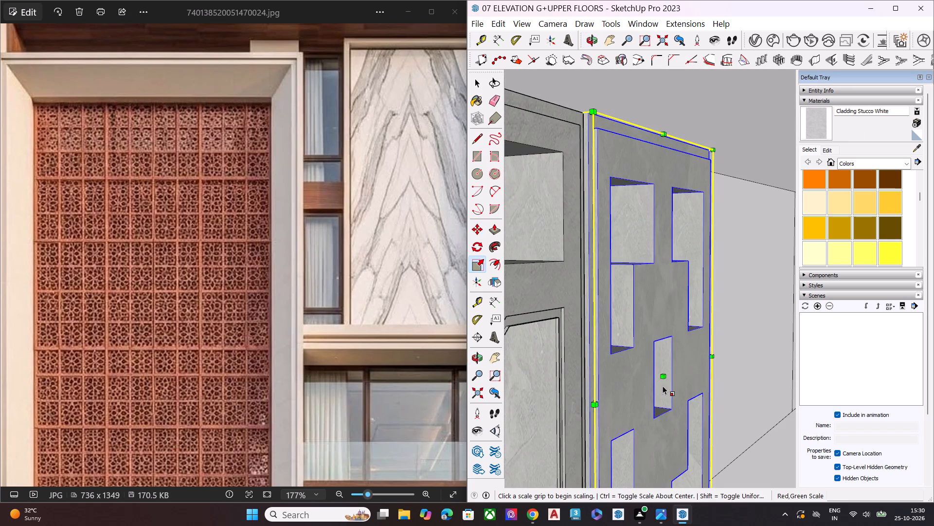
click(665, 379)
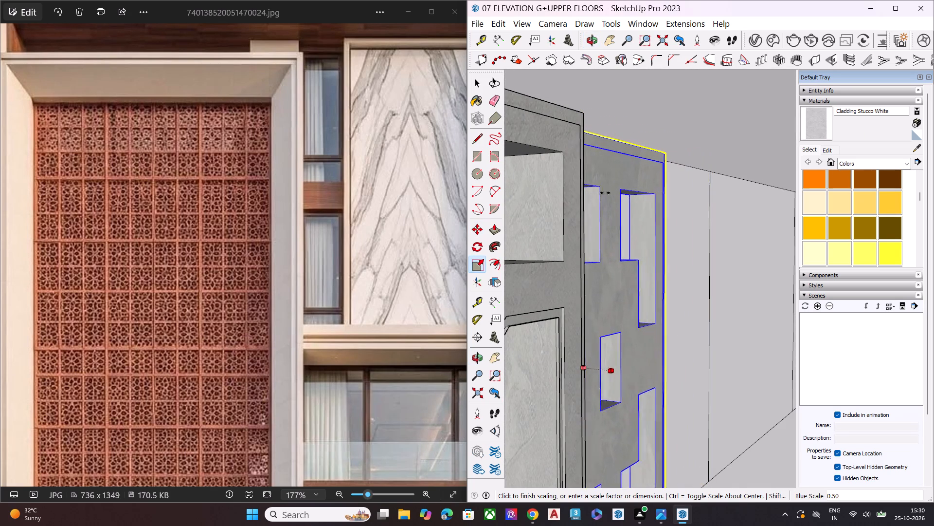
click(584, 110)
key(space)
Scale the L-cutout block wider along the row by about 1.78 from its far side, towards the fifth square's far edge.
middle_drag(704, 197, 291, 263)
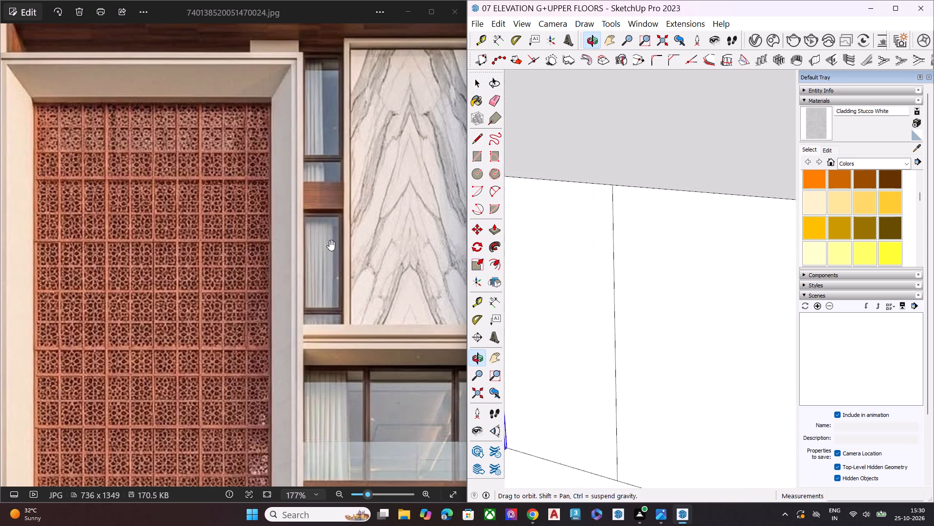
scroll(575, 204, down, 9)
scroll(618, 215, down, 6)
middle_drag(626, 216, 654, 182)
scroll(626, 216, up, 1)
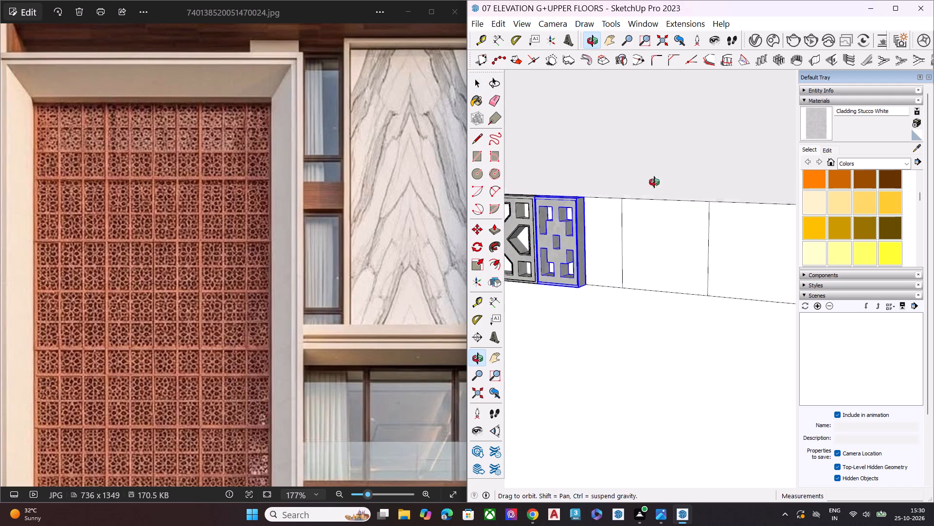
middle_drag(654, 182, 724, 149)
scroll(726, 207, down, 6)
scroll(629, 229, up, 8)
key(s)
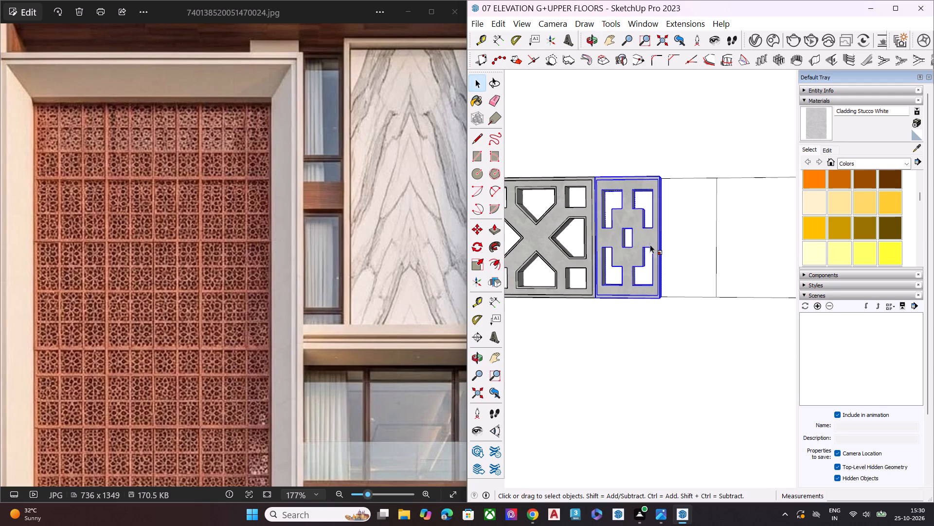
middle_drag(655, 247, 615, 290)
scroll(697, 233, up, 1)
scroll(698, 232, down, 1)
scroll(698, 232, up, 1)
scroll(698, 232, down, 2)
scroll(698, 232, up, 4)
click(647, 242)
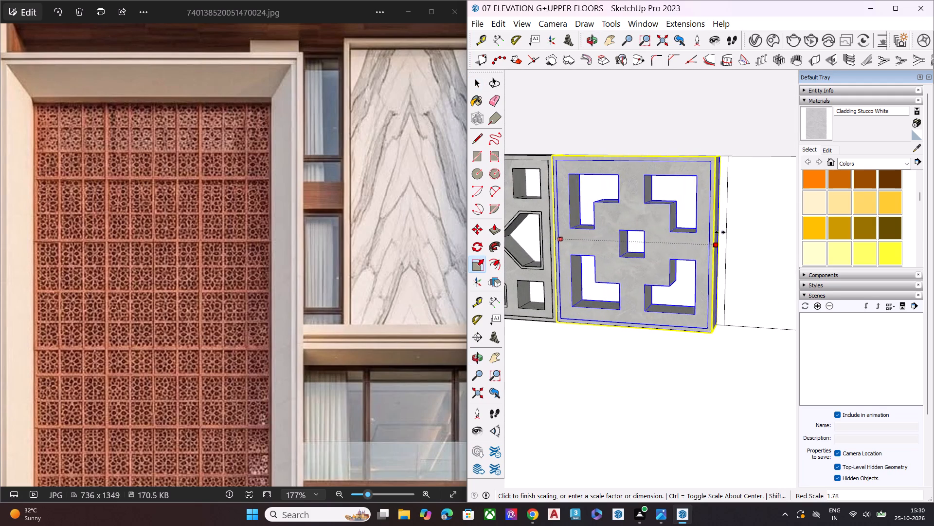
click(718, 160)
key(space)
Move the L-cutout block along the row so its far bottom back corner meets the fifth square's far bottom corner.
scroll(711, 231, up, 4)
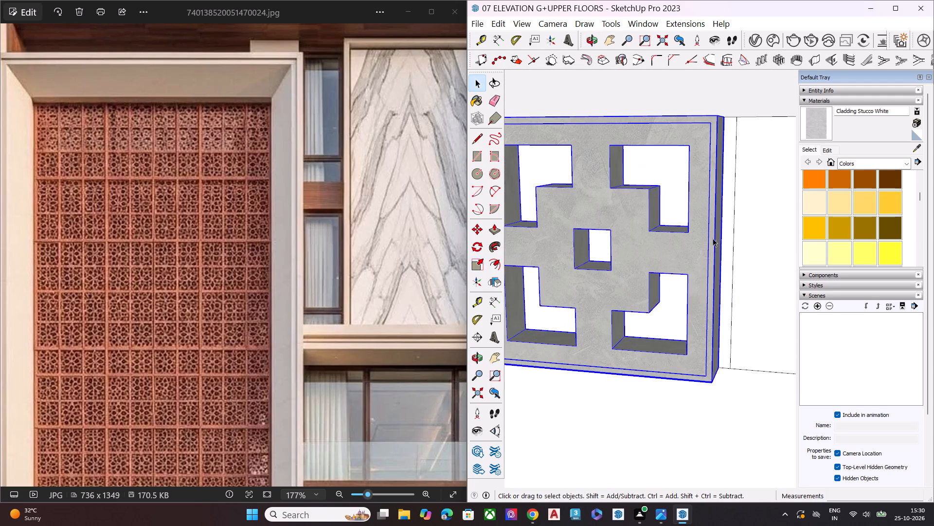
key(m)
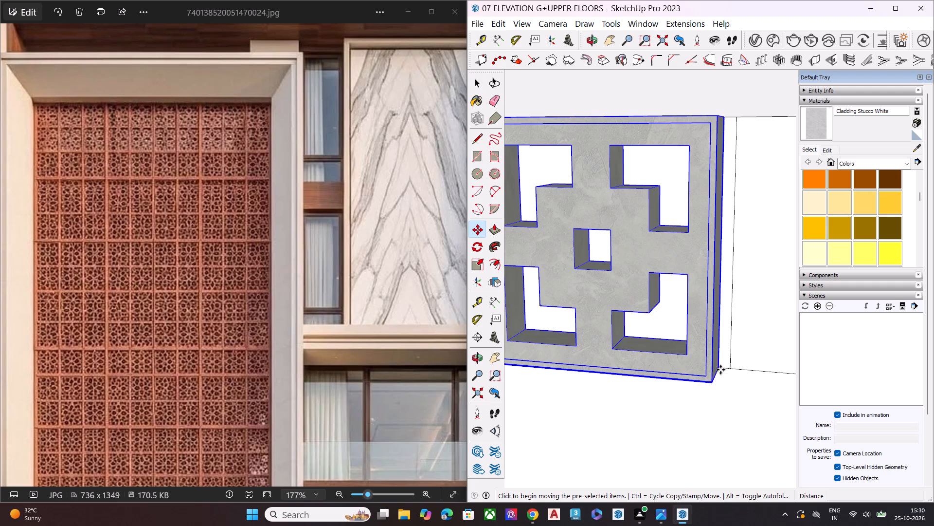
click(720, 370)
click(728, 366)
scroll(739, 333, down, 5)
key(space)
Scale the L-cutout block's width from its near side to close the gap to the X-patterned block.
middle_drag(672, 321, 770, 274)
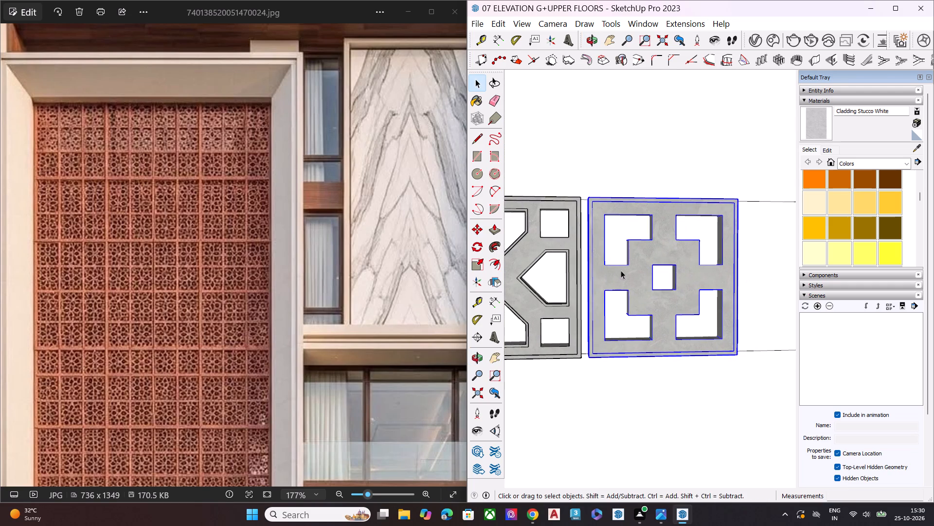
middle_drag(615, 265, 640, 240)
key(s)
scroll(596, 254, up, 6)
click(583, 290)
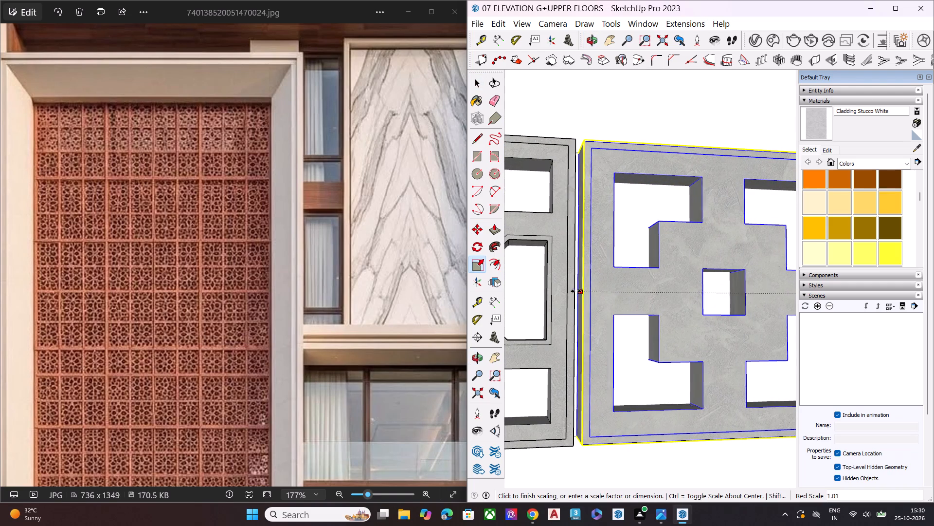
click(576, 291)
key(space)
Scale the L-cutout block's depth again from its front face to align with the X-patterned block's front.
scroll(607, 206, up, 1)
middle_drag(607, 206, 554, 406)
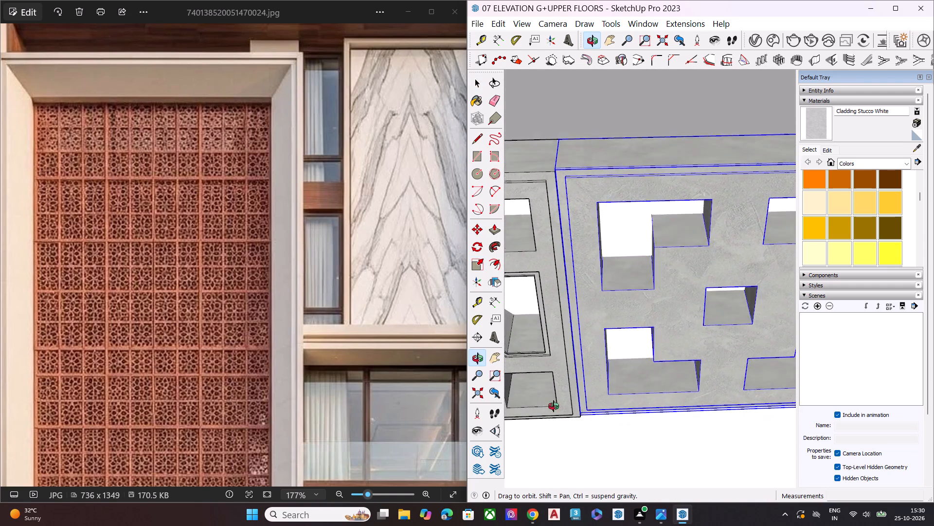
middle_drag(554, 406, 416, 258)
scroll(527, 141, up, 6)
scroll(549, 175, down, 7)
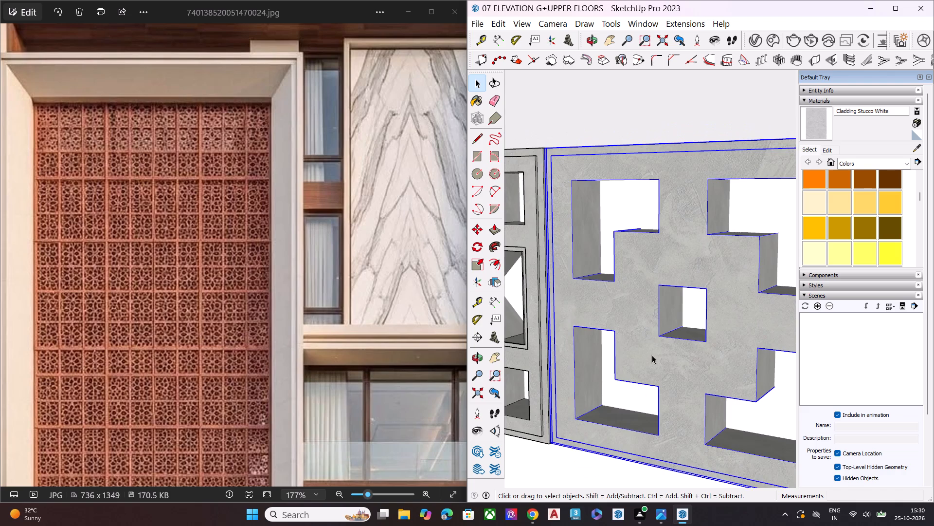
middle_drag(648, 358, 547, 380)
scroll(600, 354, up, 4)
key(s)
scroll(590, 253, down, 5)
click(632, 292)
scroll(547, 155, down, 5)
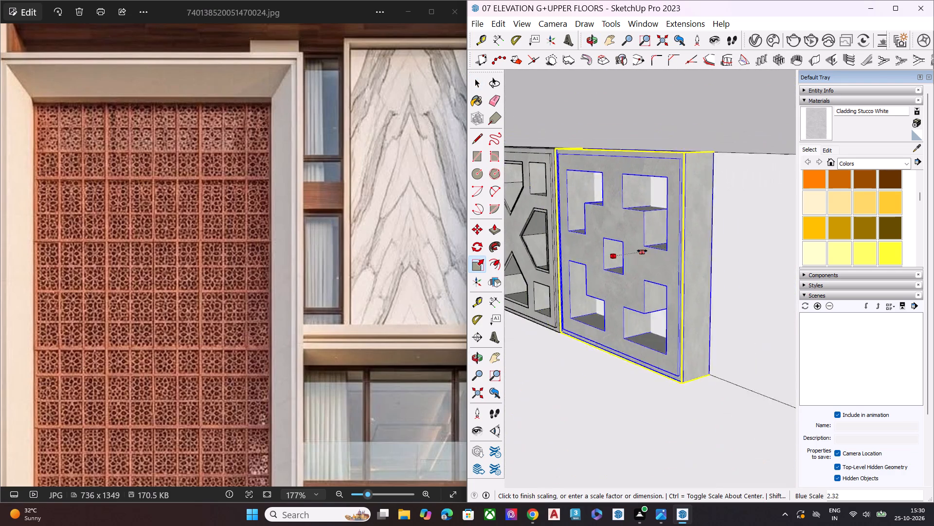
scroll(642, 251, down, 3)
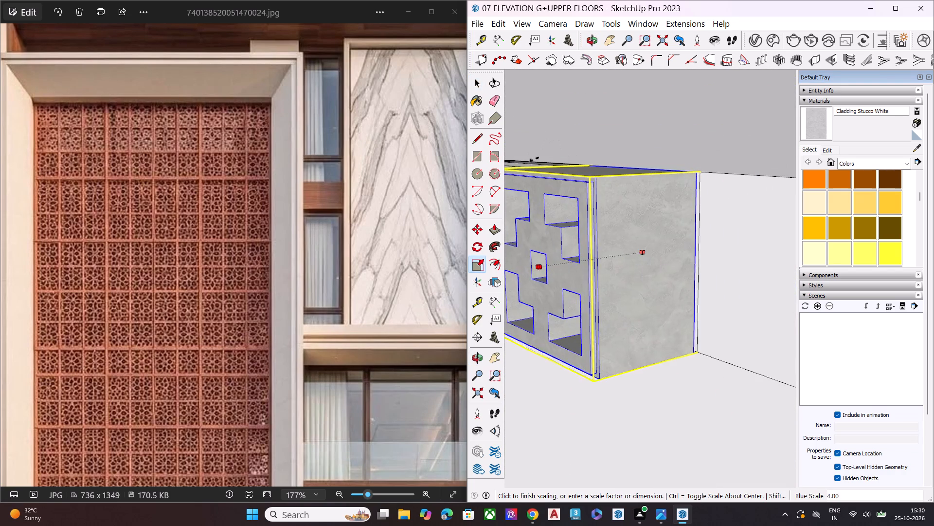
click(534, 161)
key(space)
Deselect the L-cutout block and inspect the fit of the pattern blocks along the frame's upper row.
scroll(569, 254, down, 5)
middle_drag(616, 306, 719, 228)
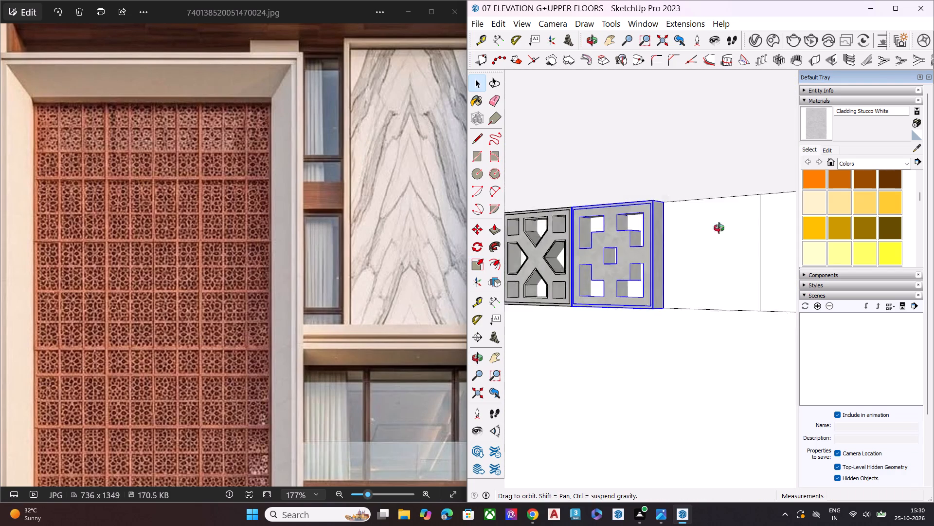
scroll(740, 215, down, 1)
middle_drag(719, 228, 768, 197)
scroll(768, 197, up, 2)
scroll(613, 223, down, 9)
scroll(613, 212, up, 1)
scroll(613, 212, down, 2)
scroll(613, 212, up, 2)
scroll(613, 212, down, 13)
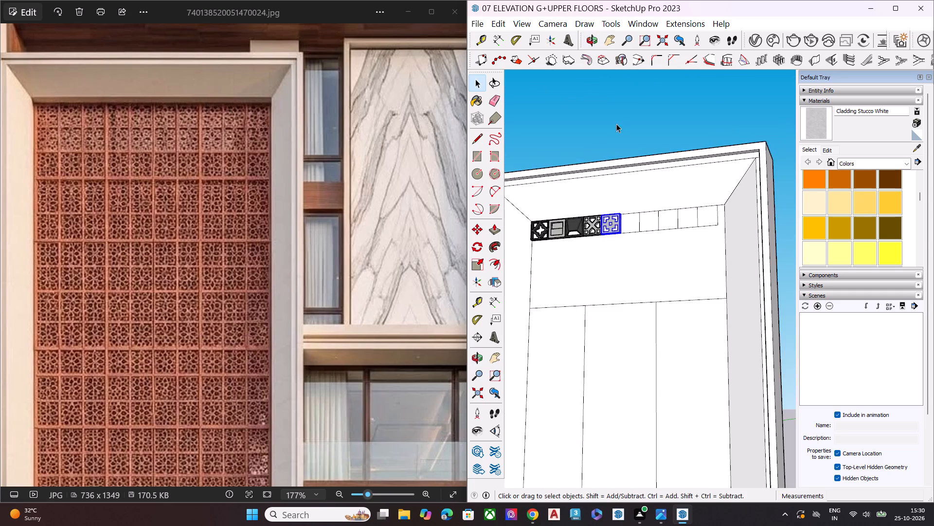
click(616, 124)
middle_drag(638, 198, 778, 330)
scroll(579, 212, up, 7)
scroll(658, 279, down, 2)
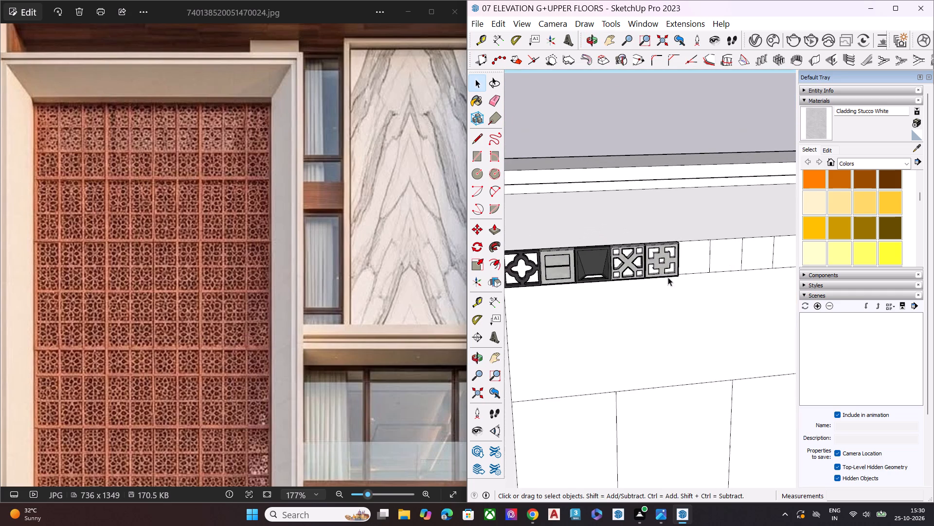
Paint the L-cutout block in the fifth square with dark grey Color M07 and deselect it.
scroll(665, 256, up, 1)
scroll(665, 256, down, 2)
scroll(665, 256, up, 2)
scroll(665, 256, down, 1)
scroll(665, 256, up, 5)
click(660, 265)
click(669, 272)
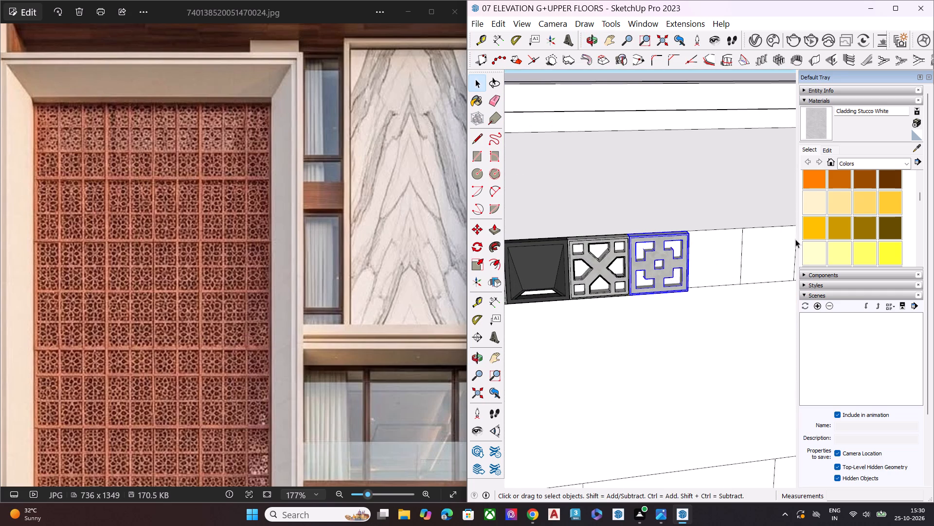
scroll(838, 205, down, 8)
click(886, 219)
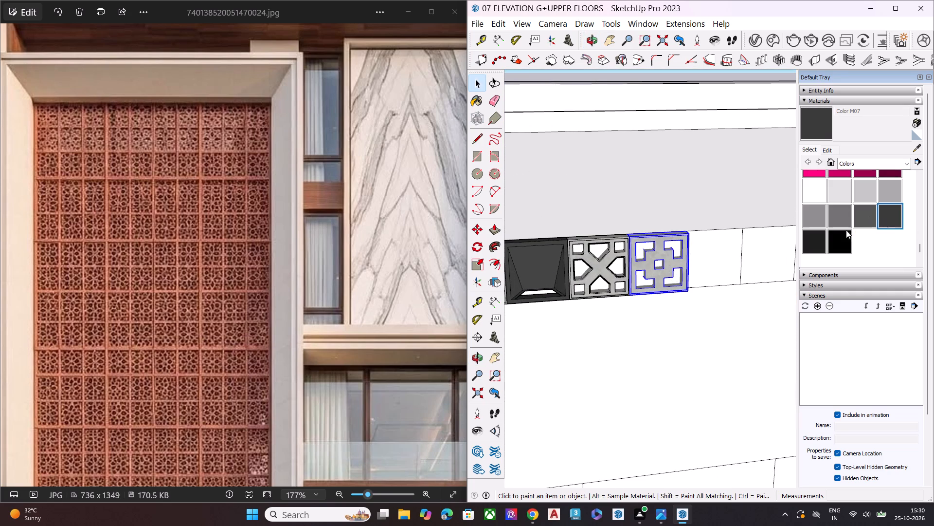
click(666, 256)
scroll(655, 263, down, 5)
key(space)
click(631, 114)
Examine the loose sample blocks standing beside the frame for the next pattern to place.
scroll(639, 168, down, 3)
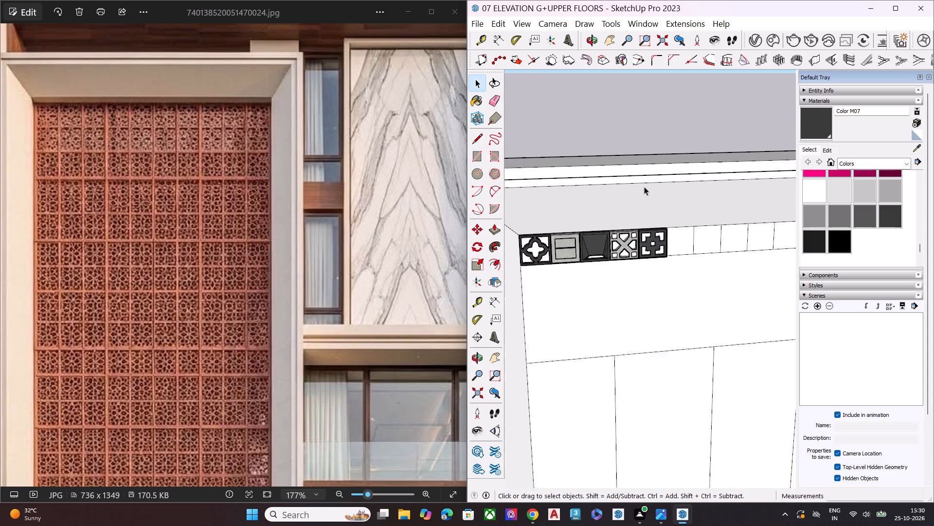
scroll(644, 187, down, 5)
middle_drag(617, 199, 599, 103)
scroll(599, 103, up, 2)
scroll(618, 122, down, 7)
scroll(644, 174, down, 8)
scroll(570, 188, up, 4)
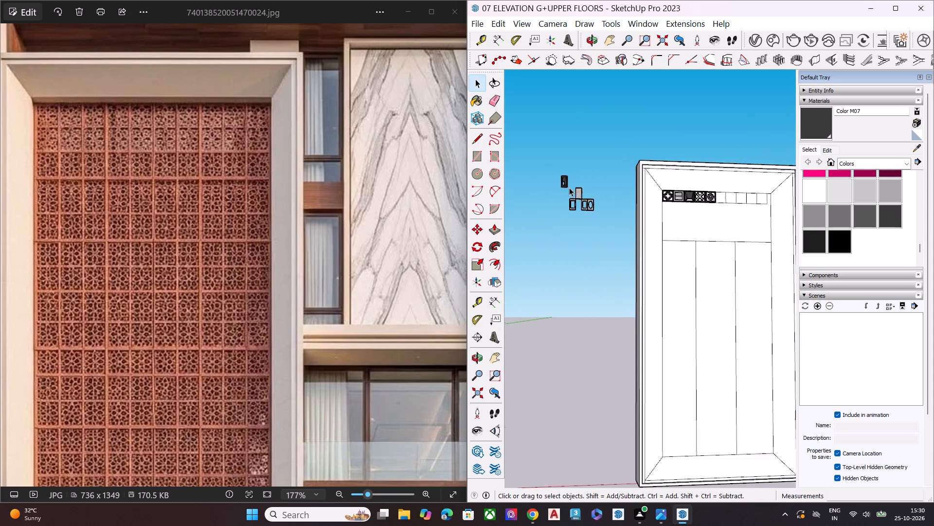
scroll(569, 188, up, 8)
scroll(612, 221, up, 16)
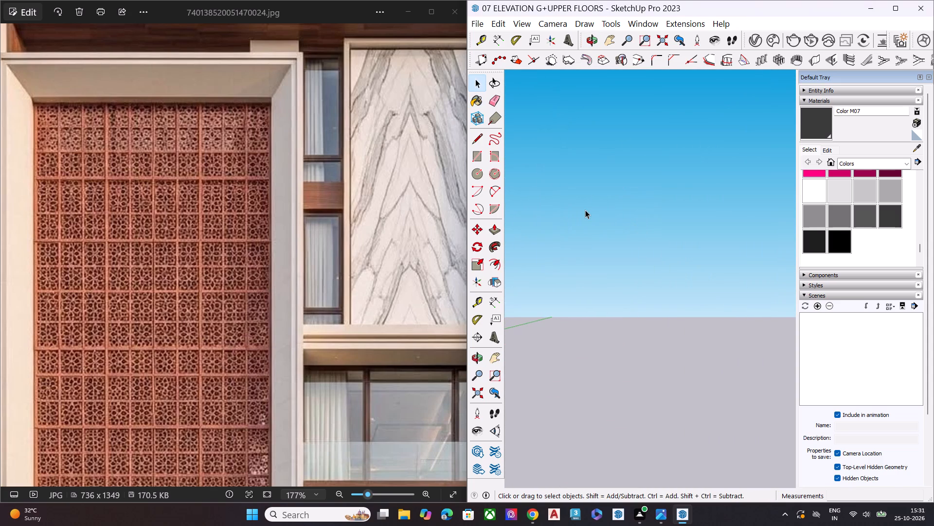
scroll(585, 210, down, 2)
scroll(585, 210, up, 1)
scroll(585, 210, down, 5)
scroll(644, 174, down, 7)
middle_drag(649, 180, 756, 309)
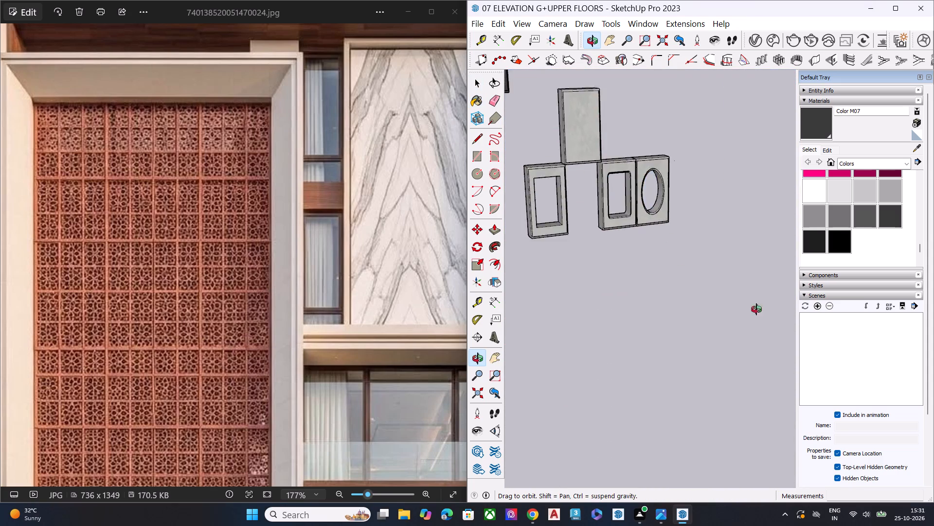
middle_drag(756, 309, 933, 285)
middle_drag(430, 239, 522, 236)
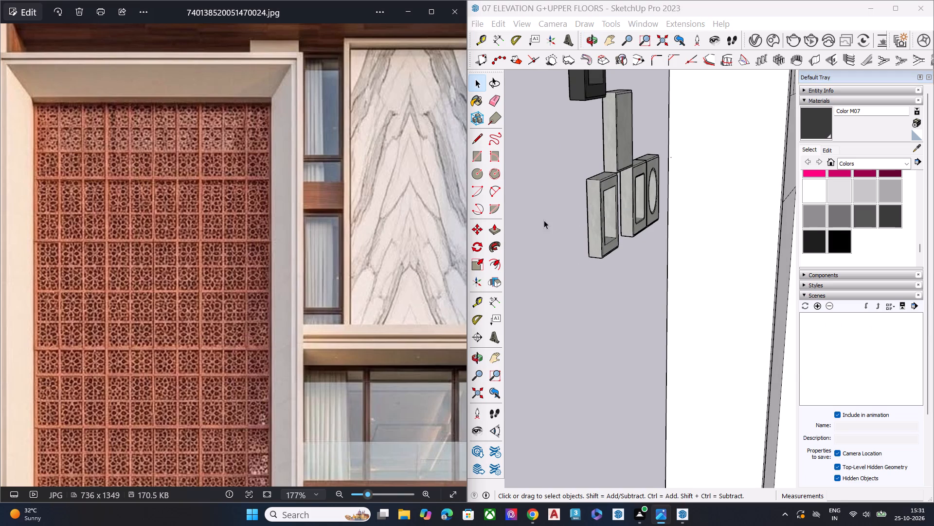
scroll(567, 204, down, 6)
middle_drag(521, 261, 359, 259)
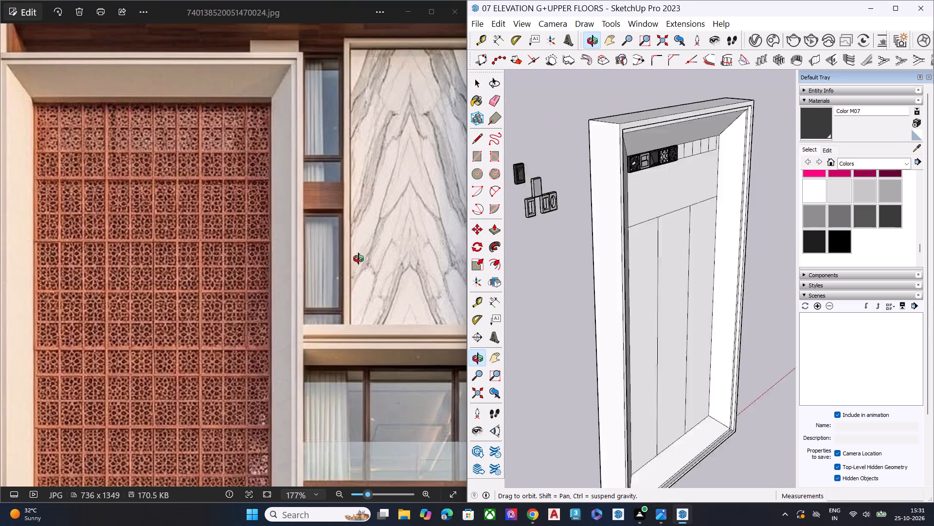
middle_drag(359, 259, 337, 254)
scroll(458, 223, up, 4)
scroll(603, 201, down, 8)
middle_drag(587, 239, 437, 223)
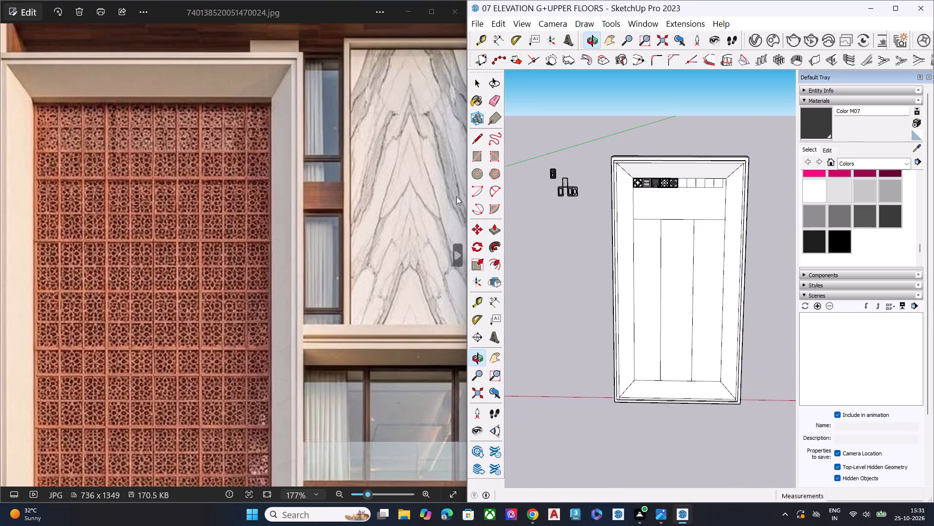
Move the middle slanted-front block out of the row beneath the terracotta brick photo by about 1' 5 3/8".
scroll(532, 171, up, 5)
scroll(564, 170, down, 8)
scroll(719, 209, up, 1)
scroll(719, 209, down, 14)
scroll(587, 266, up, 12)
scroll(665, 259, up, 4)
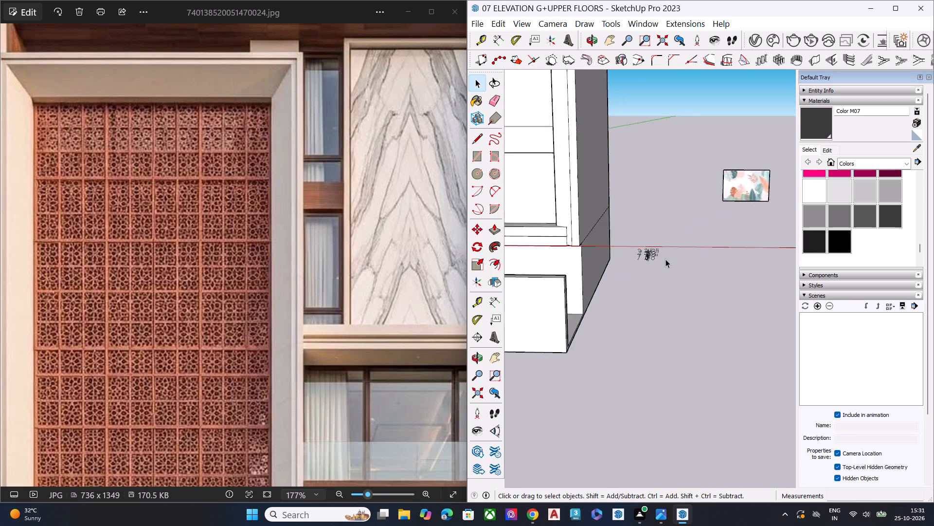
scroll(665, 259, up, 6)
scroll(583, 262, up, 7)
scroll(583, 262, down, 7)
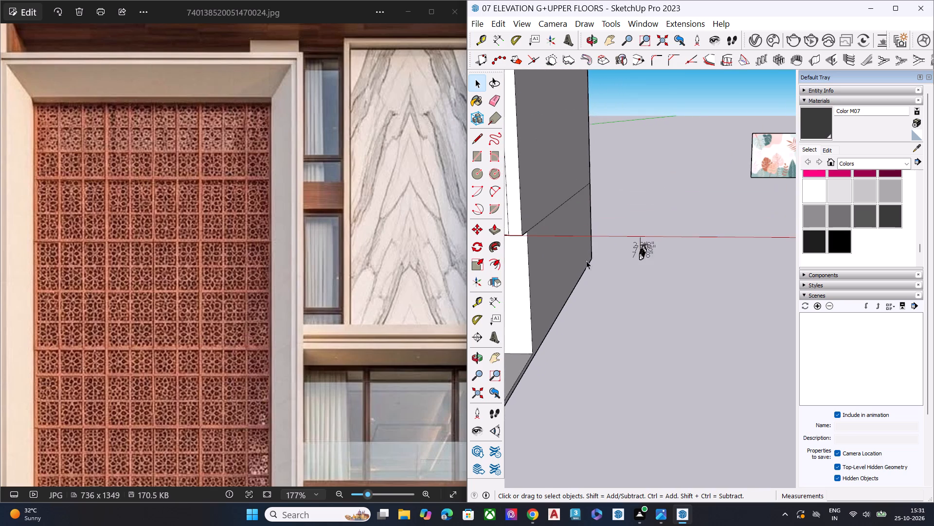
middle_drag(621, 262, 548, 275)
scroll(606, 261, up, 7)
middle_drag(682, 258, 619, 273)
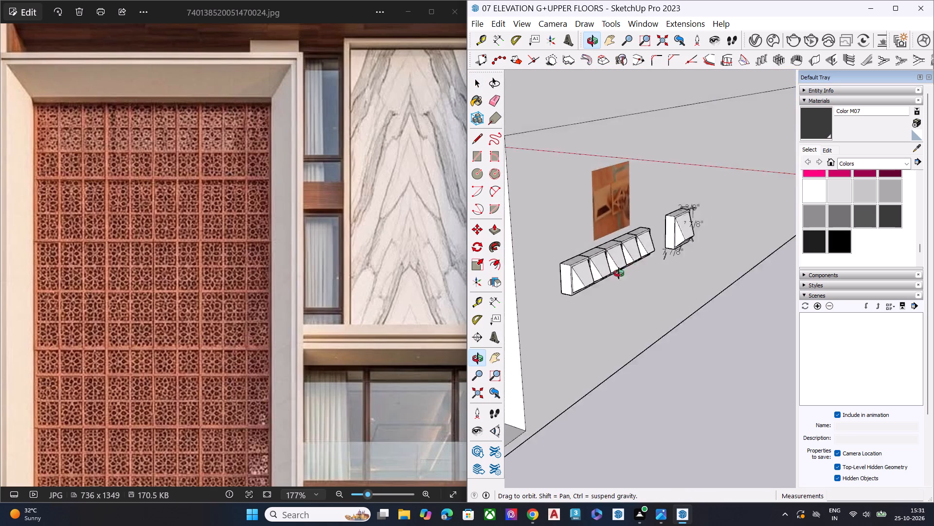
middle_drag(619, 273, 570, 277)
scroll(516, 265, up, 8)
click(589, 257)
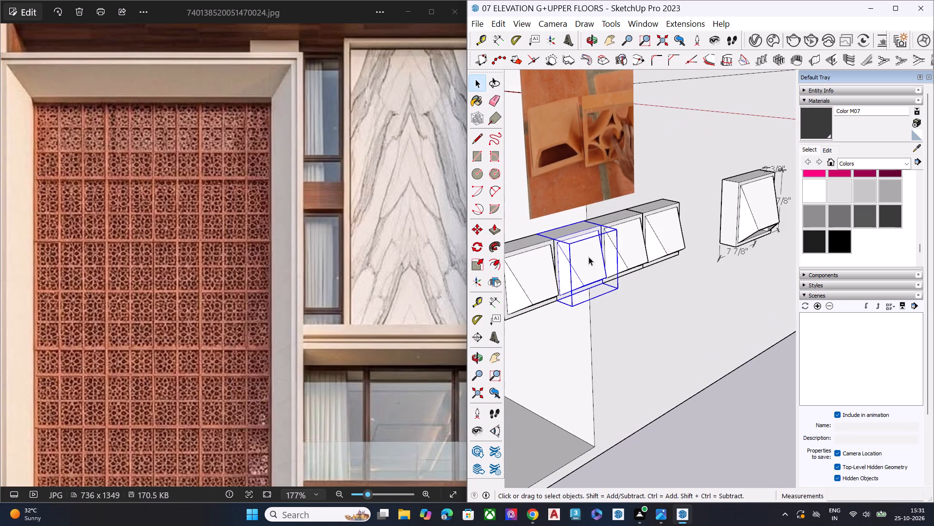
key(m)
click(588, 257)
click(747, 302)
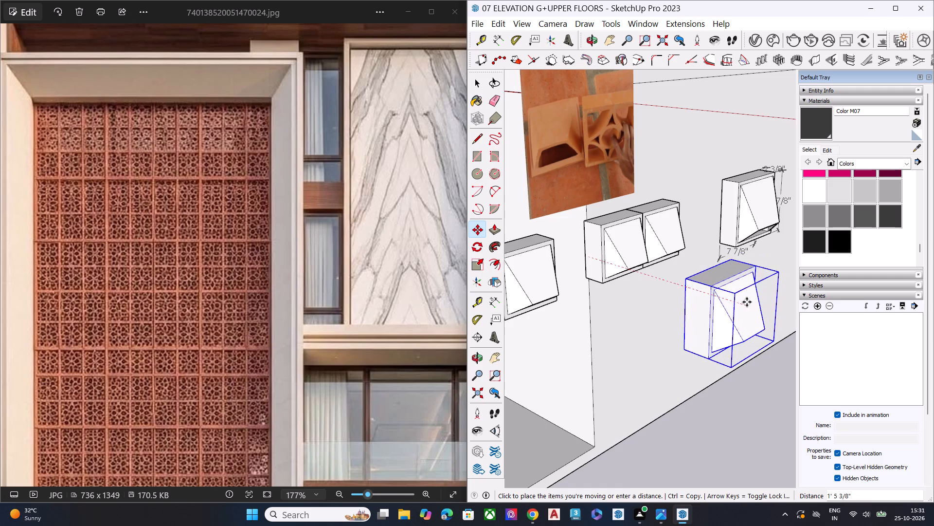
Move the slanted-front block farther away from the row onto open ground.
scroll(650, 290, down, 7)
middle_drag(646, 308, 757, 308)
scroll(746, 294, up, 6)
click(717, 284)
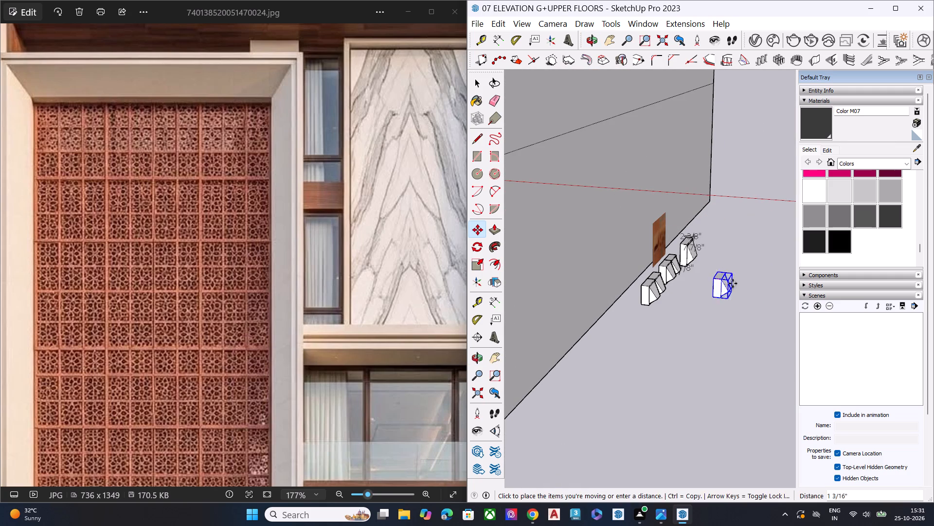
click(759, 287)
key(space)
scroll(662, 284, down, 4)
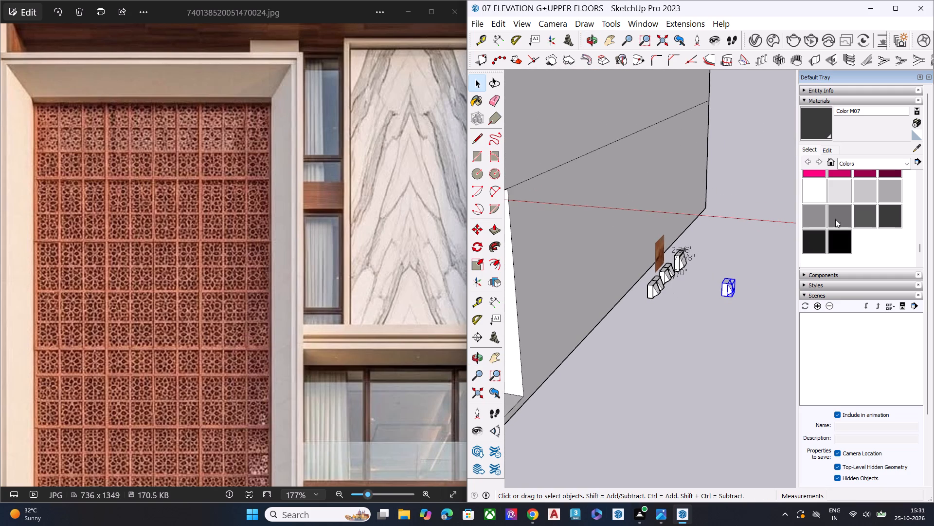
Rotate the slanted-front block 180° in the vertical plane to turn it upside down.
scroll(712, 280, up, 6)
middle_drag(708, 306, 771, 316)
key(q)
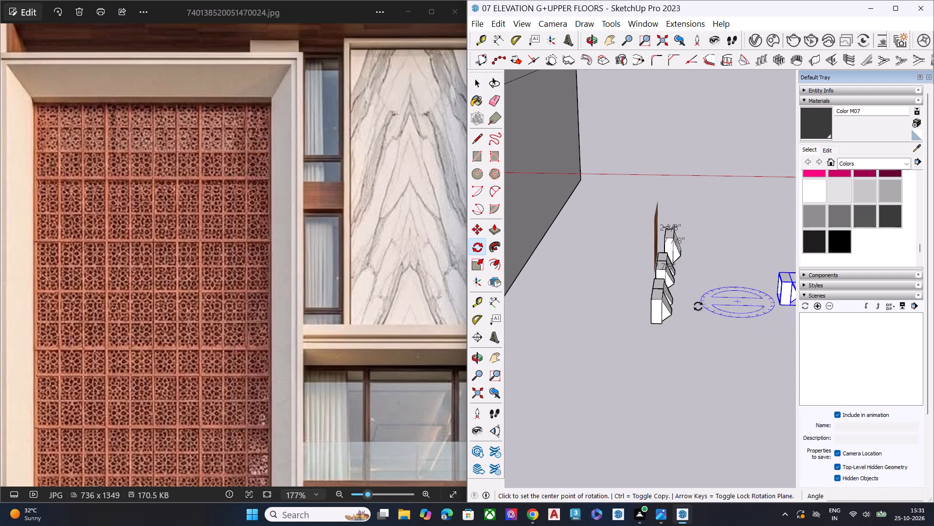
scroll(688, 309, down, 4)
middle_drag(761, 316, 772, 250)
scroll(772, 250, up, 7)
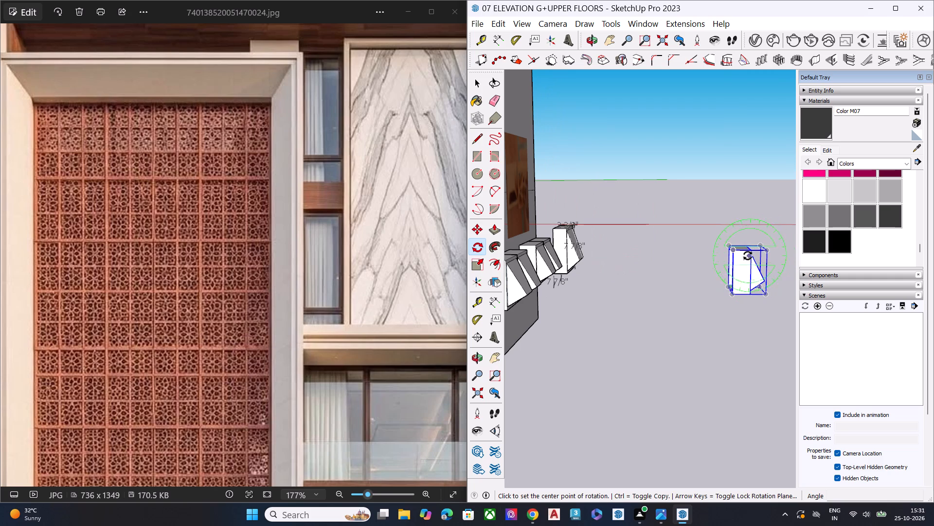
click(751, 254)
click(781, 251)
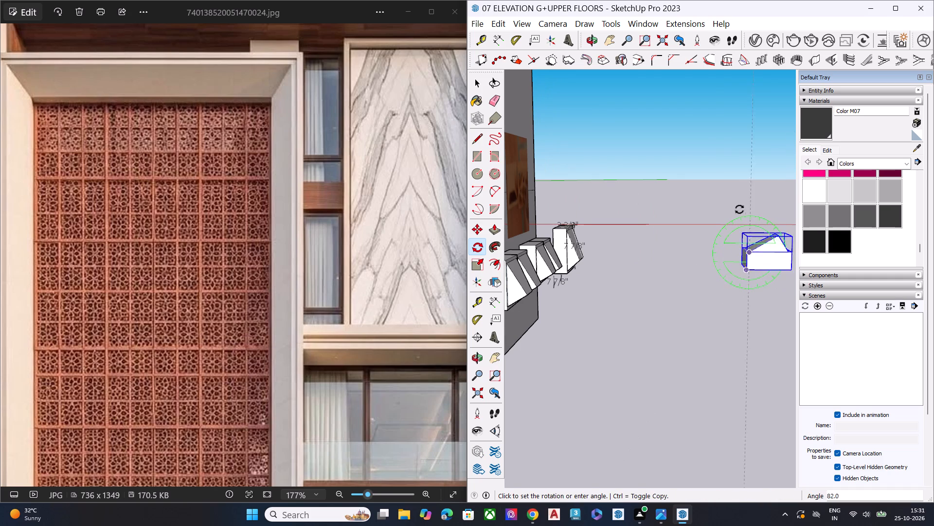
click(698, 249)
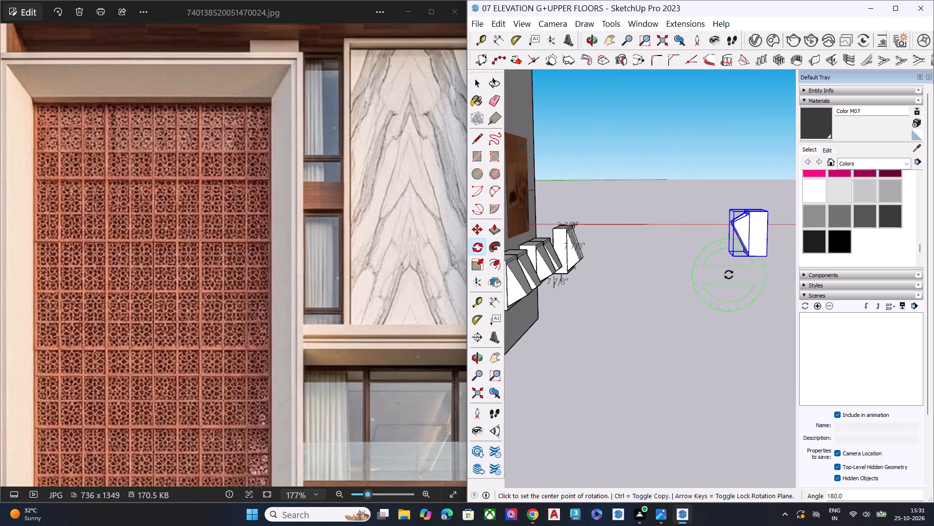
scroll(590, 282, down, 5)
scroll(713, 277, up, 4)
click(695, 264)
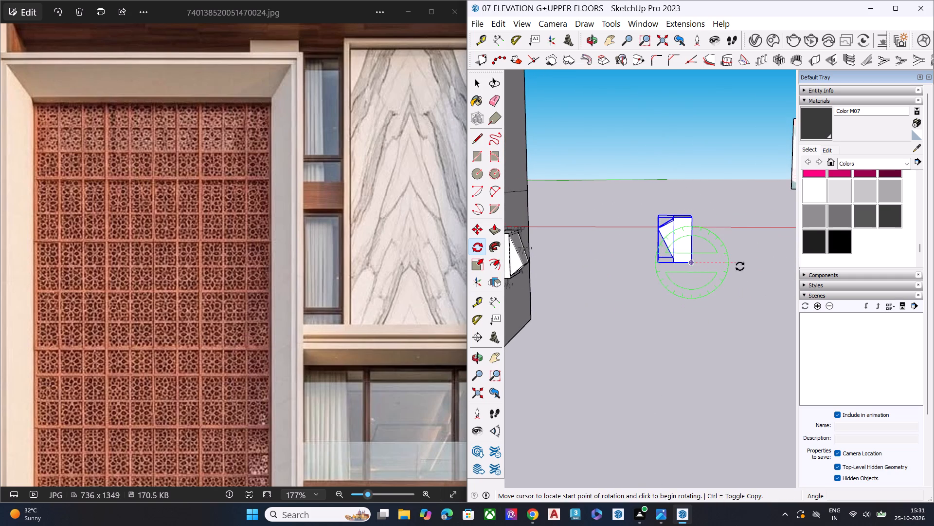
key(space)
Rotate the flipped block about the vertical axis so its hollow sloped side faces the same way as the frame.
key(q)
middle_drag(706, 263, 471, 281)
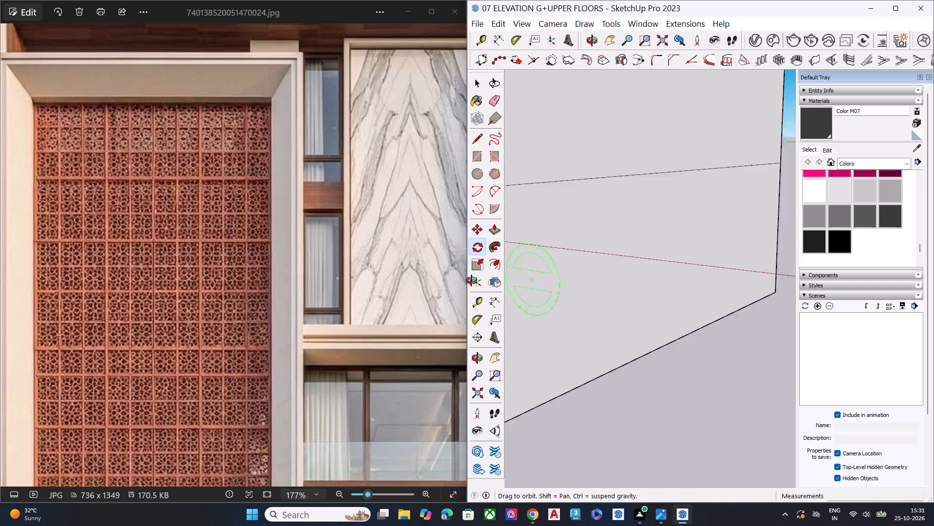
middle_drag(471, 281, 452, 280)
scroll(697, 275, down, 8)
scroll(665, 338, down, 1)
scroll(550, 295, up, 1)
scroll(550, 295, down, 1)
scroll(550, 295, up, 5)
middle_drag(570, 294, 696, 379)
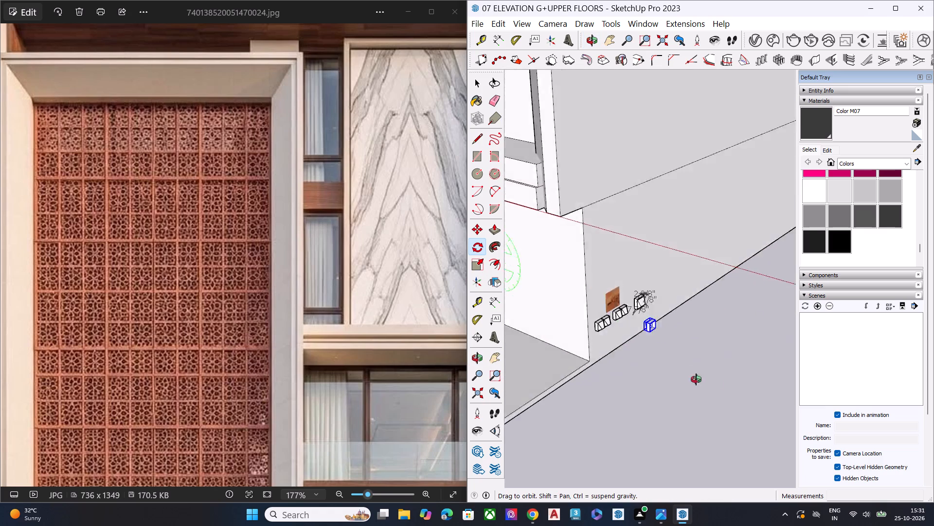
middle_drag(696, 379, 736, 384)
scroll(738, 379, up, 2)
scroll(737, 358, down, 1)
scroll(736, 356, up, 5)
click(684, 338)
click(728, 346)
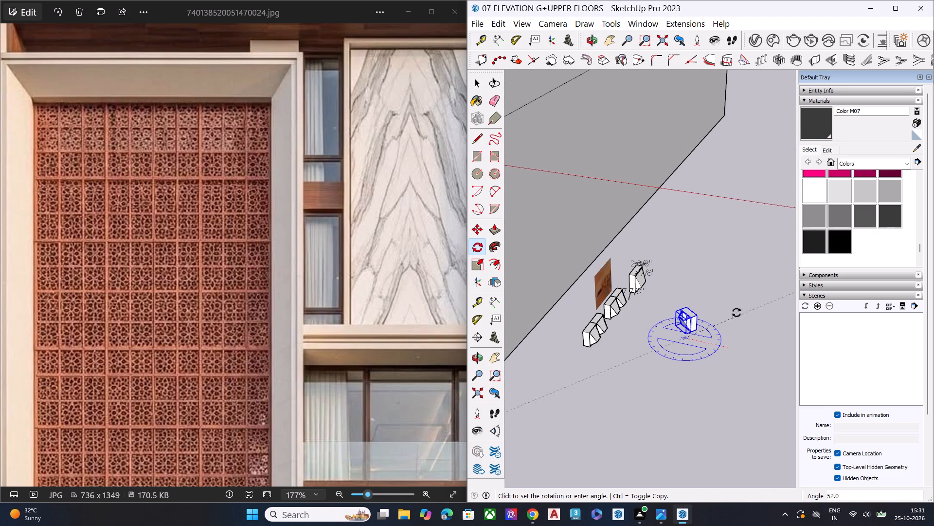
click(714, 292)
key(space)
drag(712, 373, 669, 288)
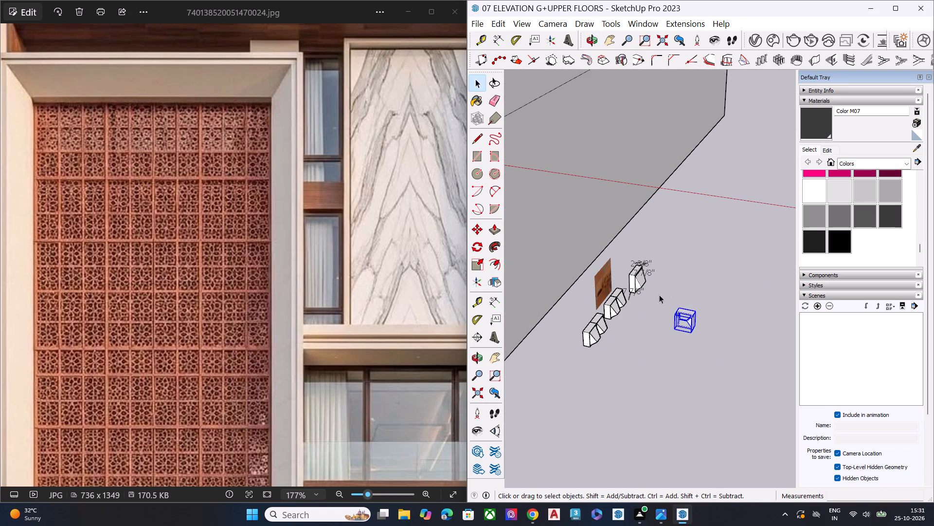
Move the flipped slanted-front block into the frame's upper row, aligning its back top corner with the sixth square beside the cross-pattern block.
middle_drag(693, 320, 747, 329)
scroll(748, 328, up, 2)
scroll(748, 328, down, 1)
scroll(748, 328, up, 7)
key(m)
scroll(627, 279, up, 1)
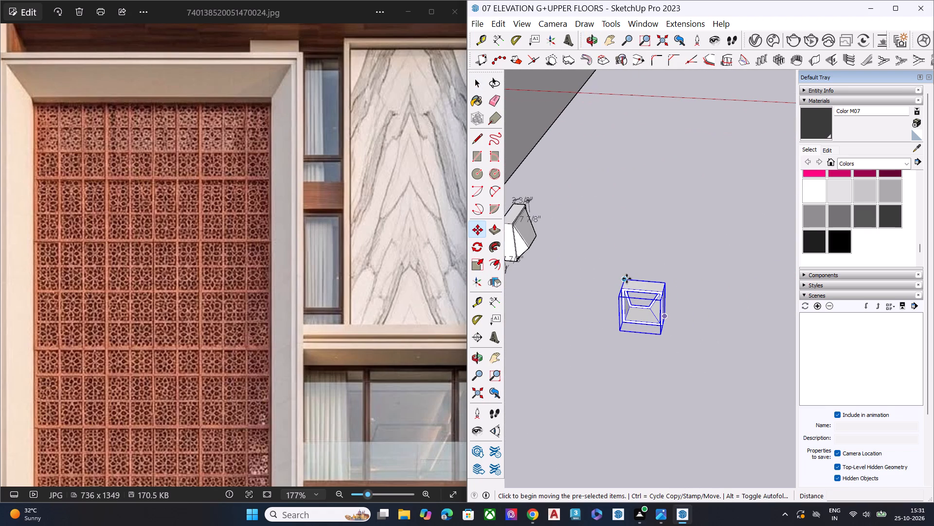
click(624, 278)
scroll(689, 272, down, 15)
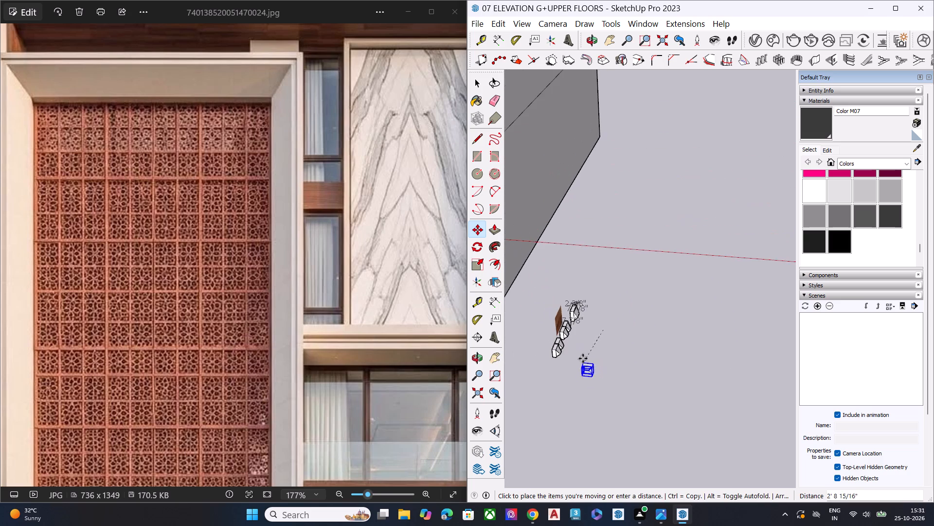
scroll(583, 358, down, 4)
scroll(578, 353, up, 1)
scroll(578, 353, down, 5)
scroll(572, 360, up, 1)
scroll(572, 360, down, 1)
scroll(572, 360, up, 1)
scroll(572, 360, down, 1)
scroll(572, 360, up, 1)
scroll(572, 360, down, 1)
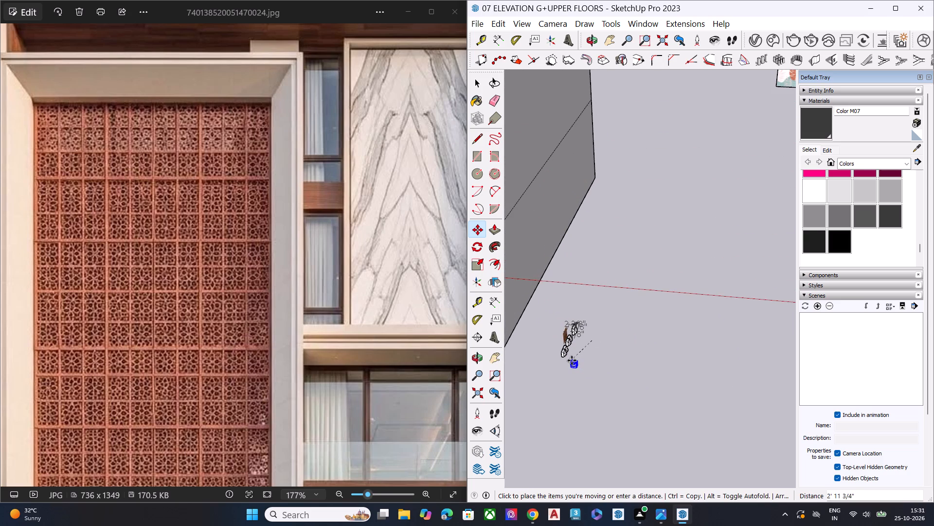
scroll(572, 360, down, 20)
scroll(517, 440, up, 1)
scroll(517, 443, down, 3)
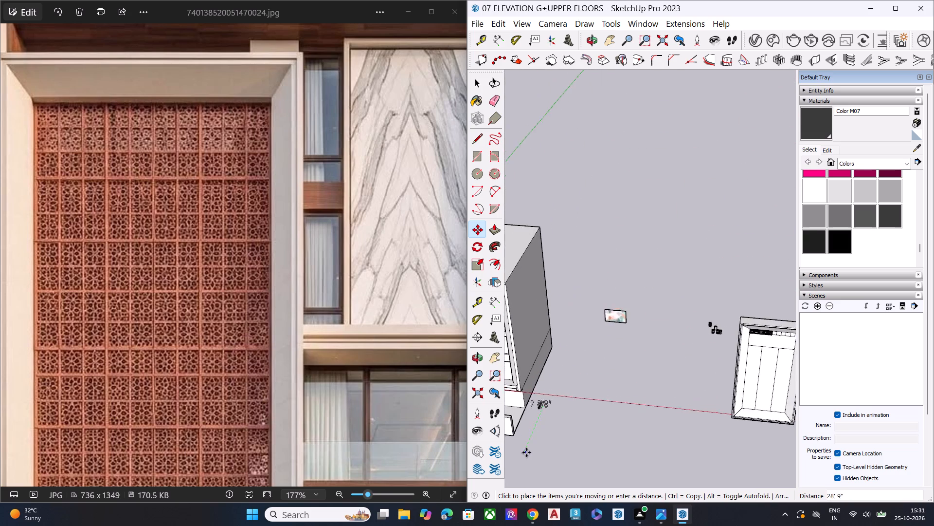
scroll(526, 452, down, 15)
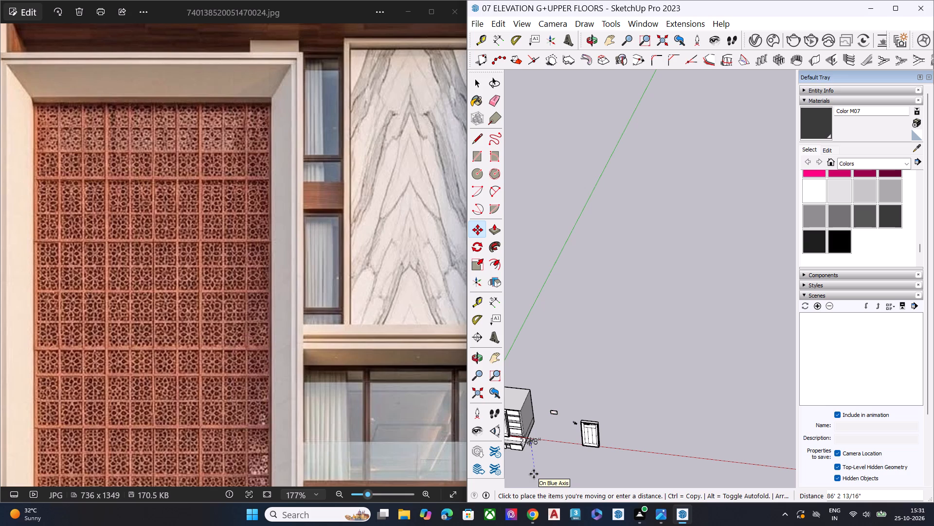
scroll(618, 401, down, 5)
middle_drag(589, 444, 610, 341)
scroll(609, 343, up, 4)
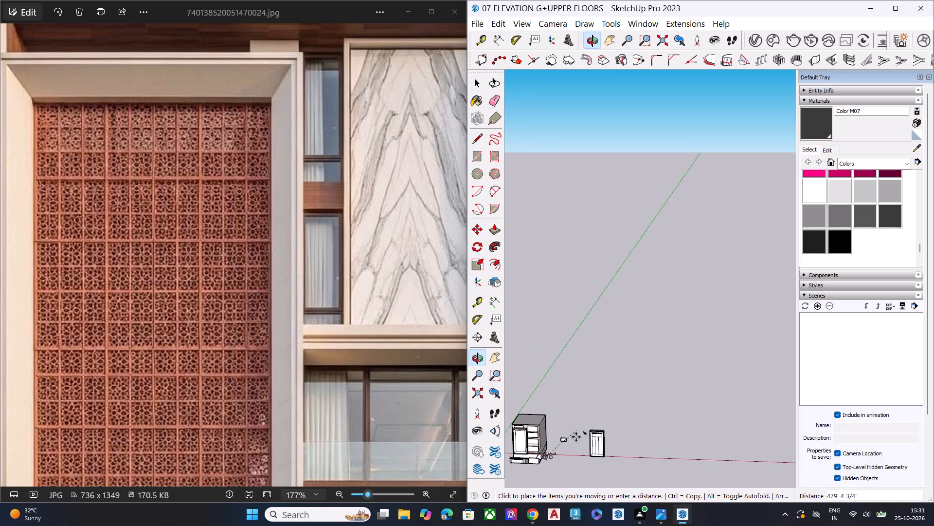
scroll(576, 437, up, 6)
scroll(617, 437, up, 3)
scroll(619, 434, down, 1)
scroll(619, 433, up, 4)
scroll(619, 433, down, 1)
scroll(619, 433, up, 9)
scroll(612, 425, down, 1)
scroll(612, 425, up, 11)
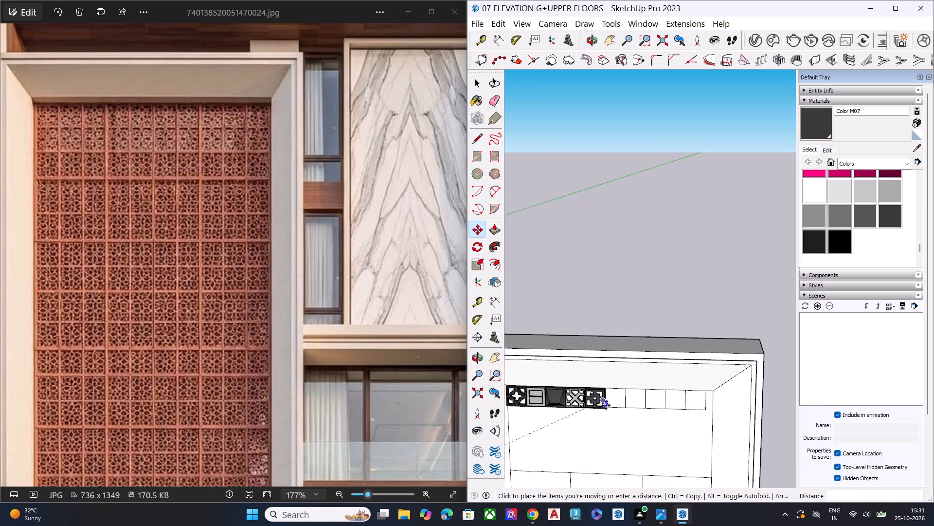
scroll(606, 405, up, 9)
scroll(611, 394, down, 1)
scroll(611, 394, up, 1)
scroll(611, 394, down, 1)
scroll(607, 394, up, 13)
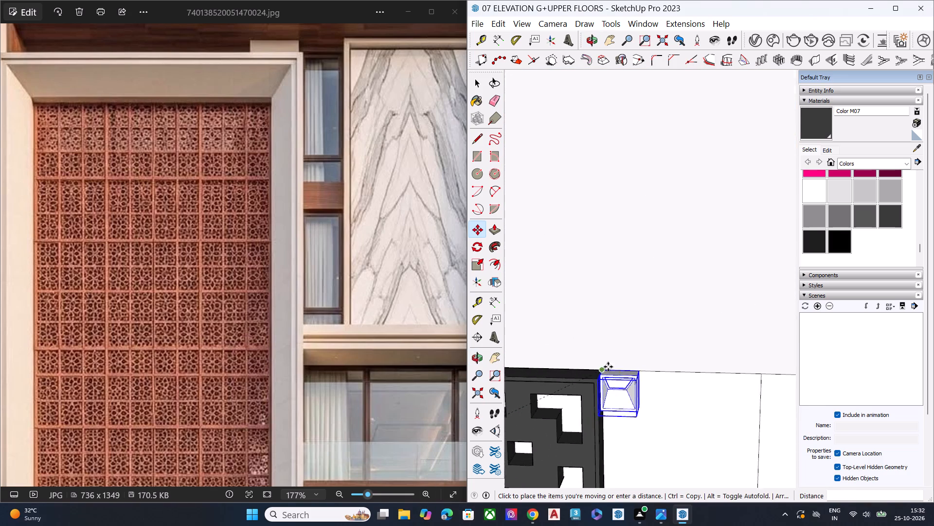
scroll(608, 367, up, 5)
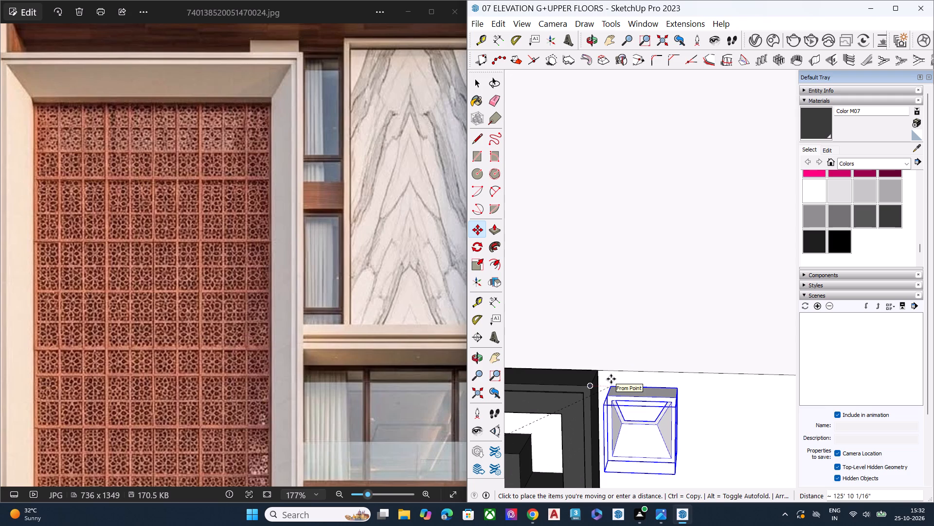
scroll(612, 376, up, 3)
scroll(612, 375, down, 1)
scroll(612, 375, up, 8)
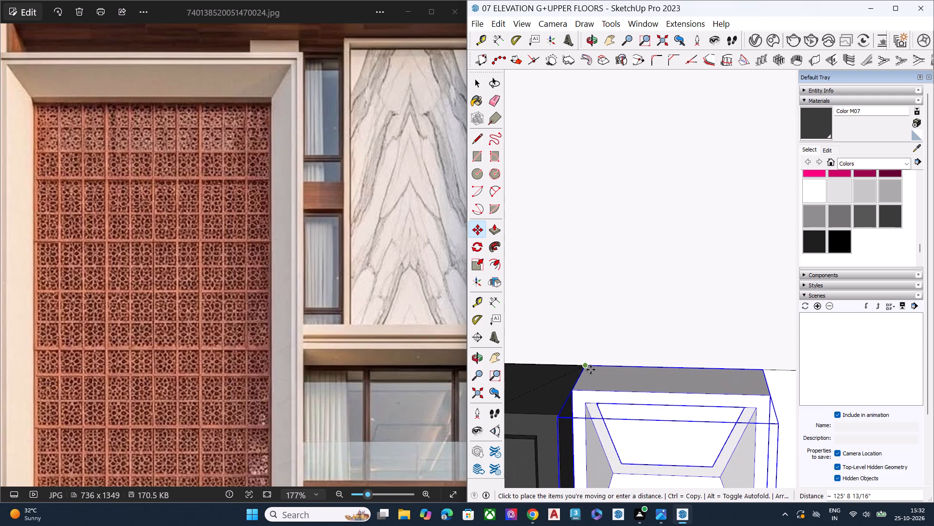
click(591, 370)
Scale the slanted-front block's width to reach the far edge of the sixth square.
middle_drag(570, 417, 562, 351)
scroll(600, 386, up, 1)
scroll(598, 390, down, 1)
scroll(596, 392, up, 1)
scroll(596, 392, down, 6)
scroll(603, 408, up, 1)
scroll(608, 413, down, 11)
middle_drag(689, 459, 554, 425)
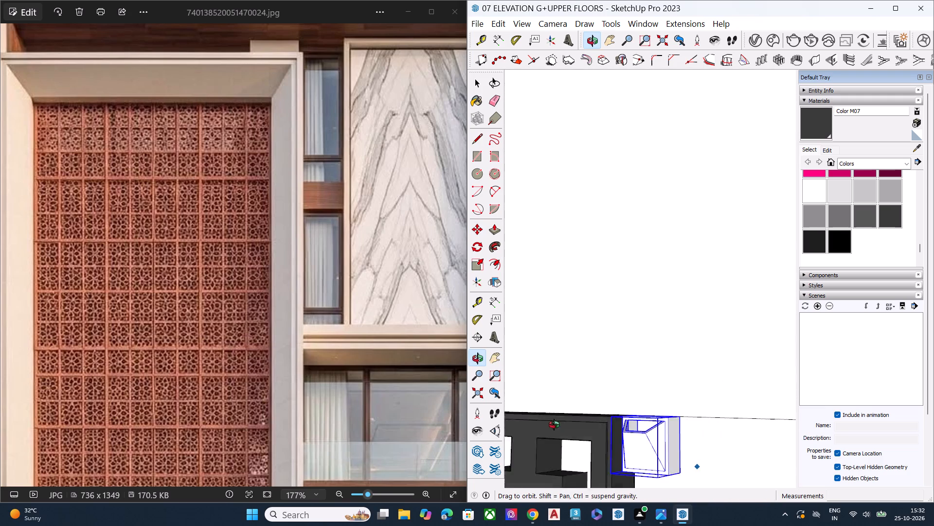
middle_drag(554, 425, 540, 411)
scroll(783, 460, down, 7)
scroll(638, 429, down, 6)
scroll(638, 429, up, 1)
scroll(638, 429, down, 3)
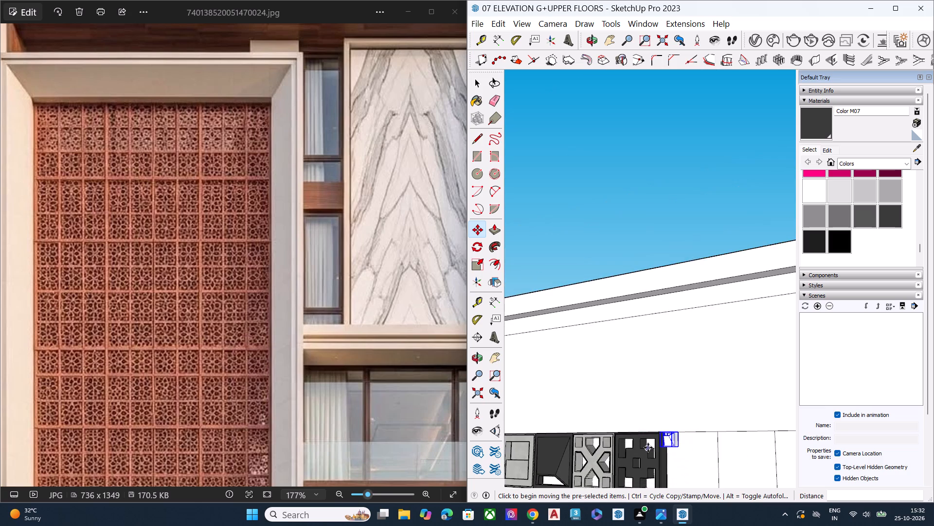
scroll(647, 429, down, 7)
middle_drag(667, 455, 802, 449)
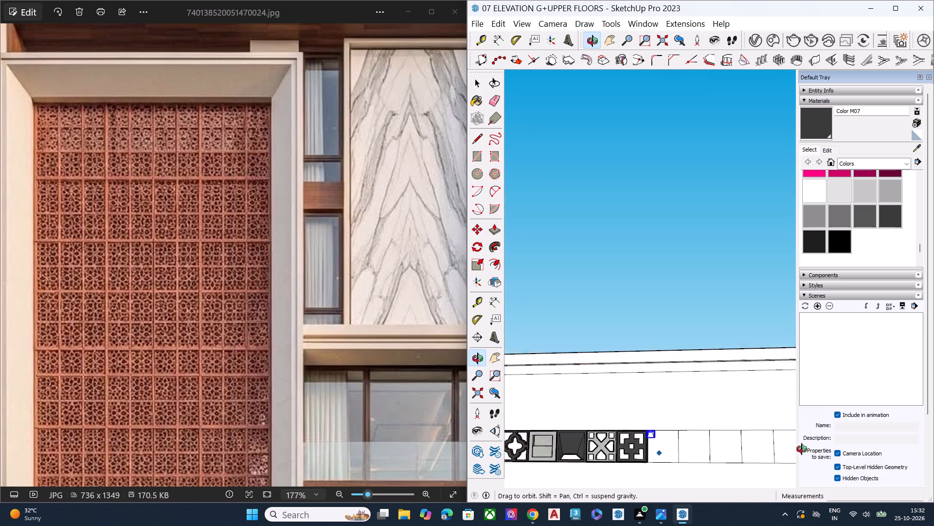
middle_drag(802, 449, 673, 460)
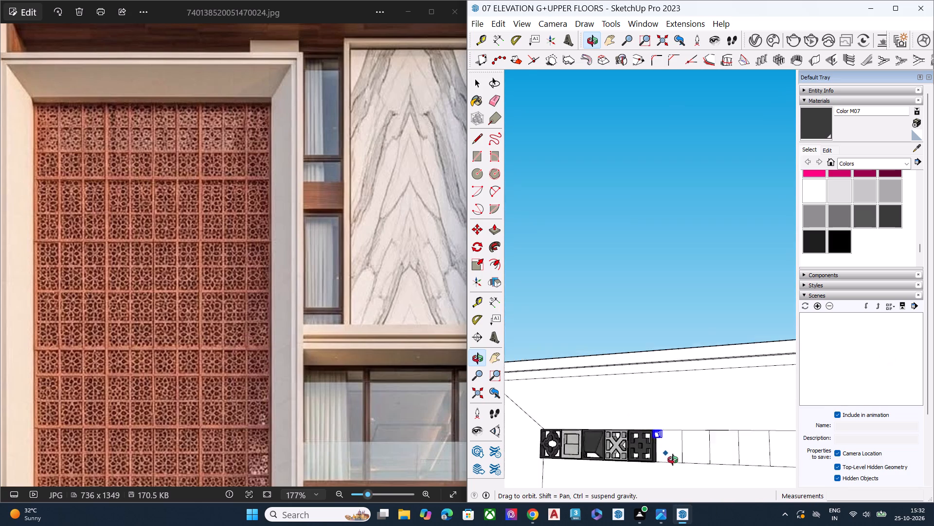
middle_drag(673, 460, 672, 460)
scroll(672, 460, up, 10)
scroll(644, 389, up, 9)
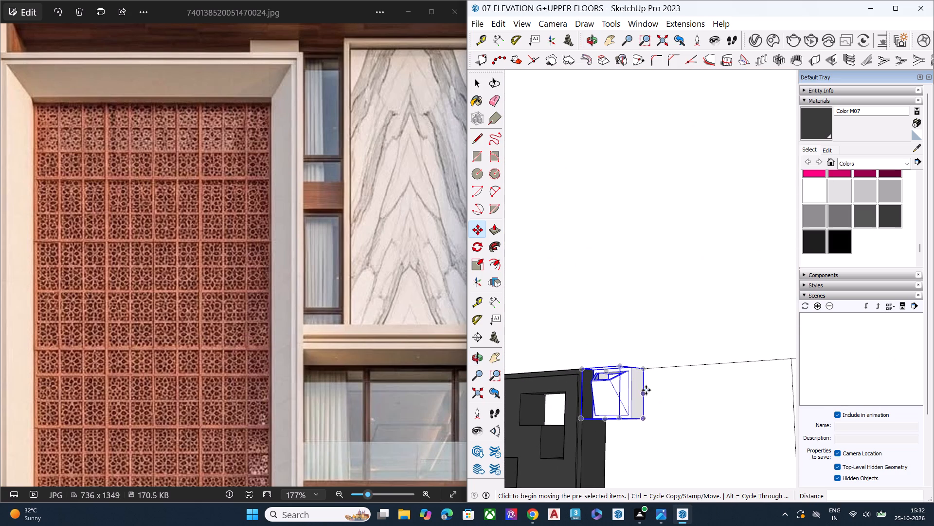
key(s)
click(635, 391)
scroll(697, 400, down, 1)
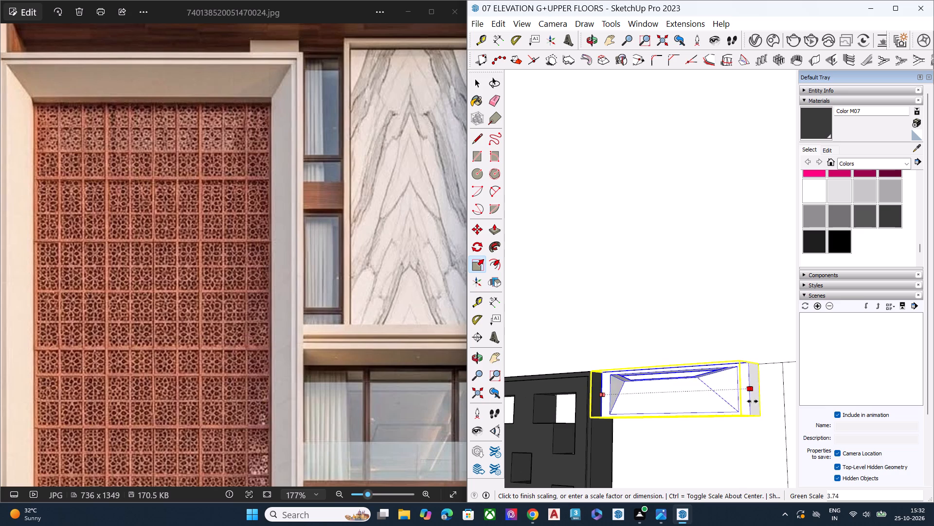
click(784, 435)
Scale the slanted-front block's height down to the bottom edge of the sixth square.
scroll(633, 403, down, 6)
middle_drag(671, 425, 726, 376)
click(666, 409)
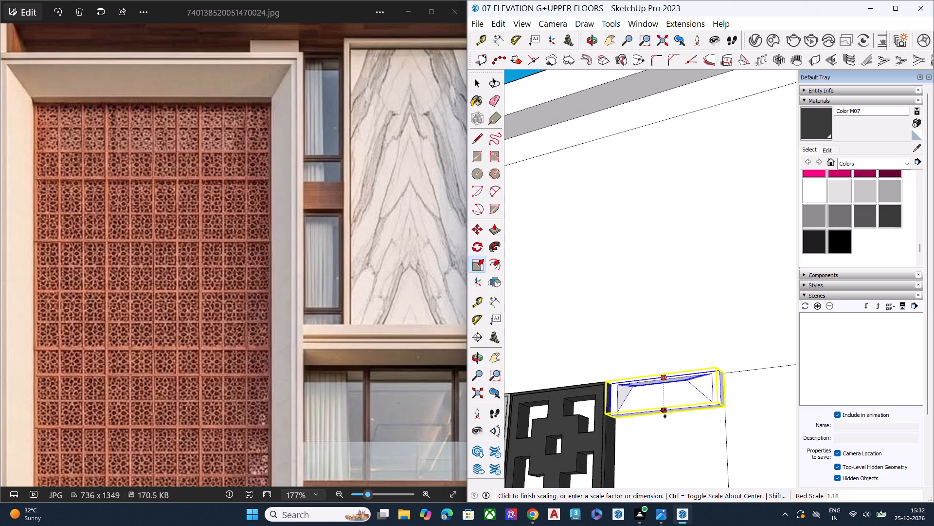
scroll(666, 419, down, 3)
scroll(666, 420, up, 1)
scroll(666, 420, down, 4)
click(704, 465)
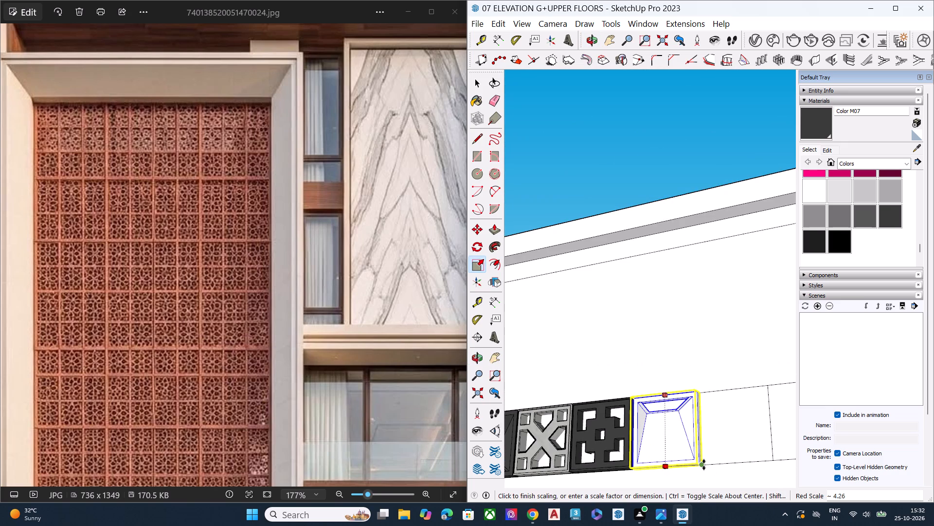
Scale the slanted-front block's depth from its front face, using the neighbouring cross-pattern block as the reference.
key(space)
middle_drag(689, 417, 509, 520)
scroll(622, 390, up, 2)
scroll(629, 384, down, 1)
scroll(629, 384, up, 4)
scroll(683, 390, up, 9)
middle_drag(672, 378, 632, 327)
scroll(647, 348, down, 2)
scroll(647, 348, up, 1)
scroll(647, 348, down, 3)
key(s)
scroll(647, 348, down, 8)
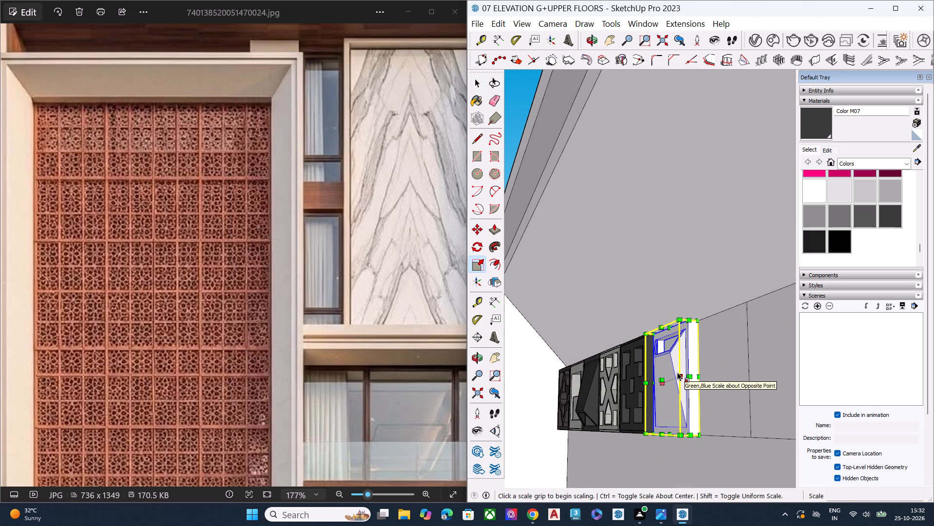
scroll(677, 372, up, 8)
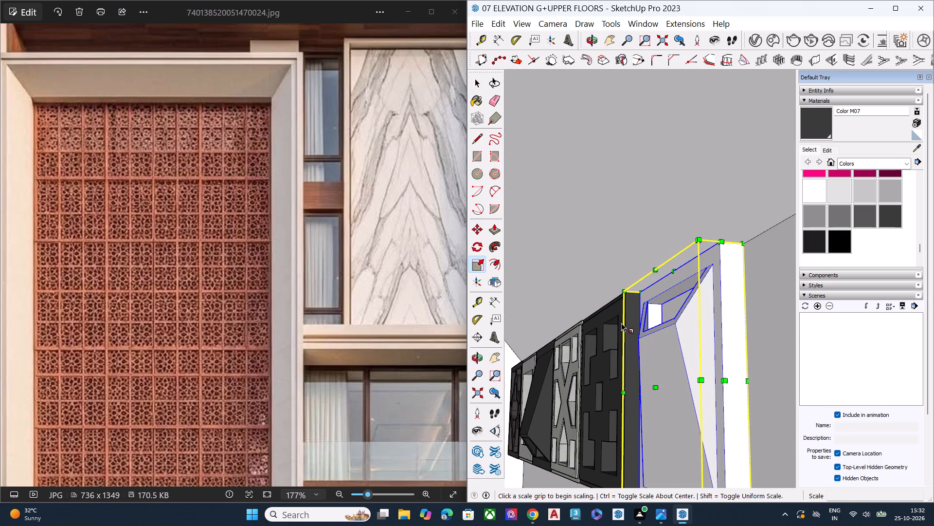
middle_drag(622, 323, 674, 386)
scroll(674, 386, up, 1)
scroll(629, 323, down, 13)
middle_drag(659, 397, 672, 421)
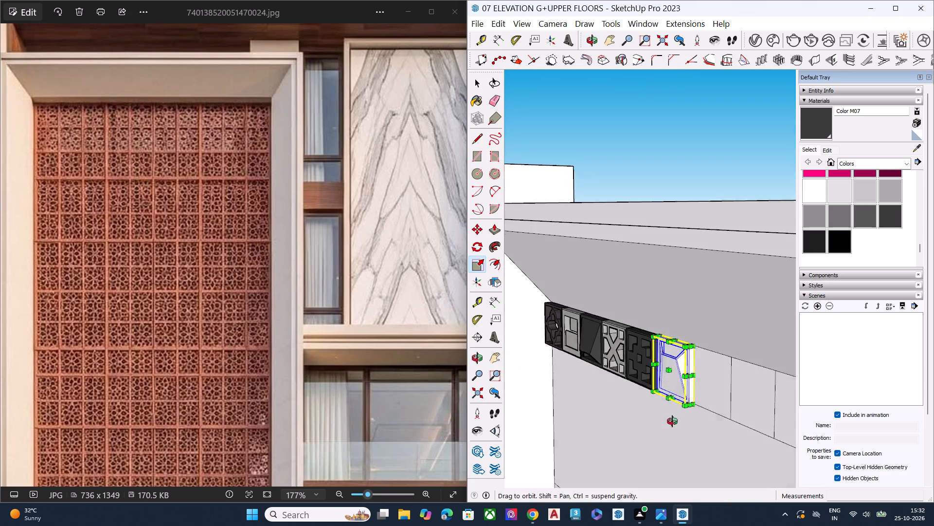
middle_drag(672, 421, 710, 443)
scroll(710, 443, up, 4)
scroll(691, 408, down, 1)
scroll(691, 408, up, 4)
scroll(675, 349, up, 7)
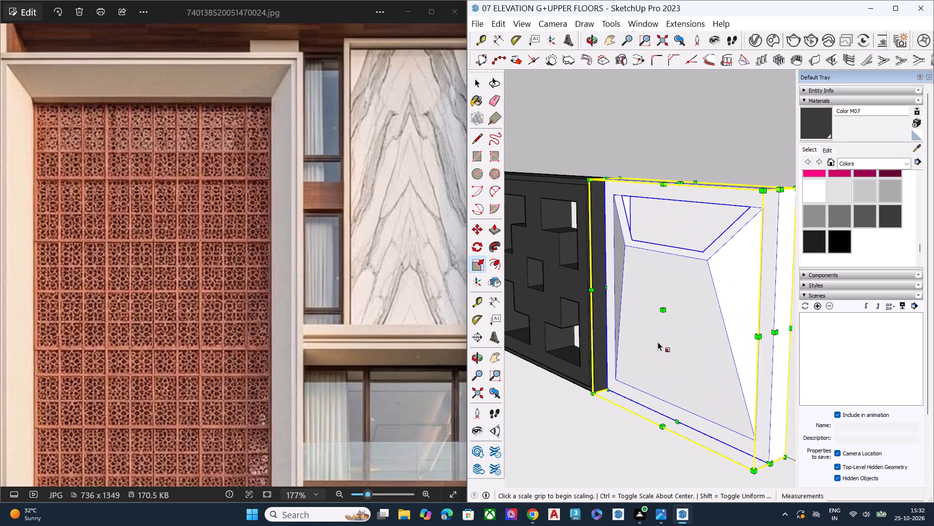
click(660, 312)
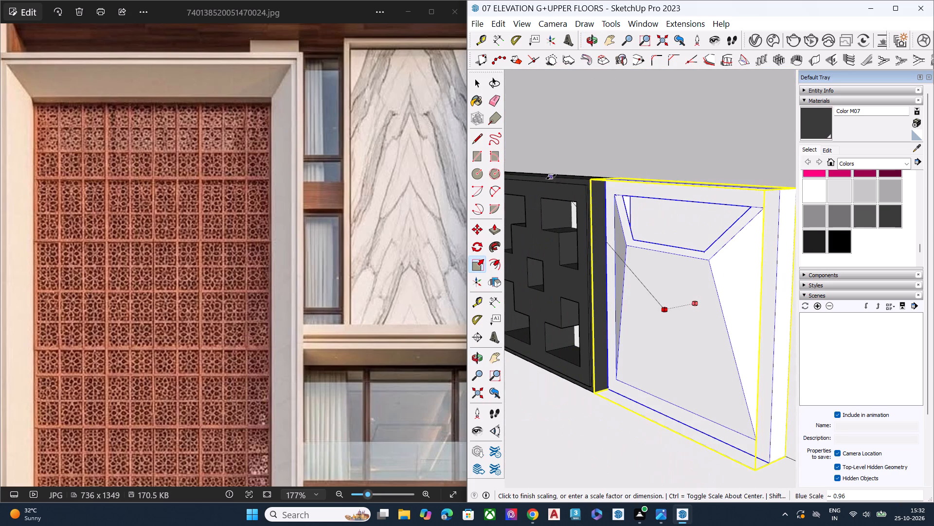
click(551, 177)
key(space)
Scale the slanted-front block's depth further so its front projects beyond the cross-pattern block.
middle_drag(651, 379, 588, 245)
middle_click(580, 277)
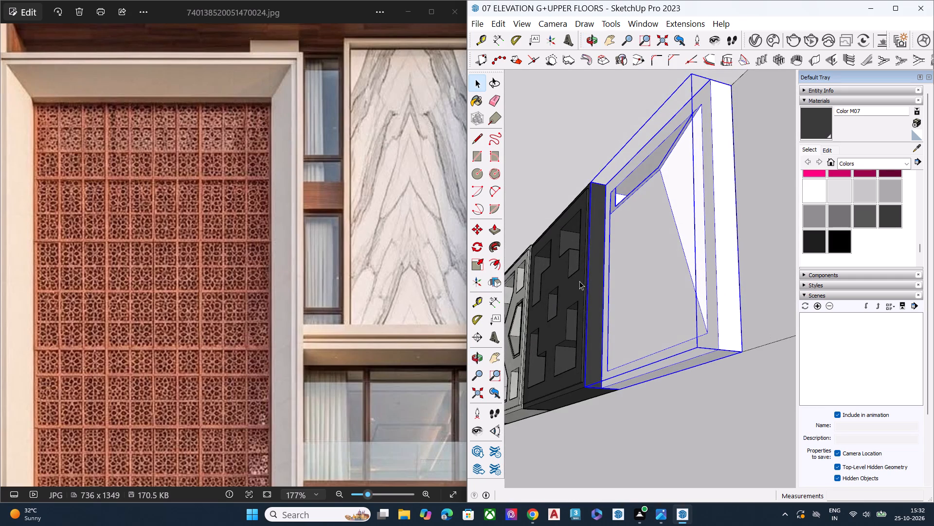
key(s)
click(629, 246)
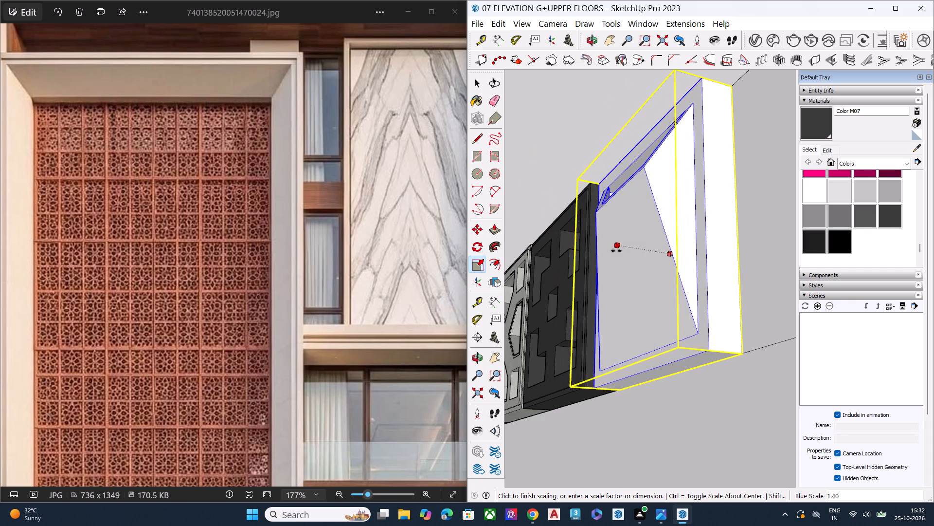
click(594, 250)
key(space)
Examine from several angles how the slanted-front block meets the recess wall and the neighbouring cross-pattern block.
middle_drag(676, 334, 728, 372)
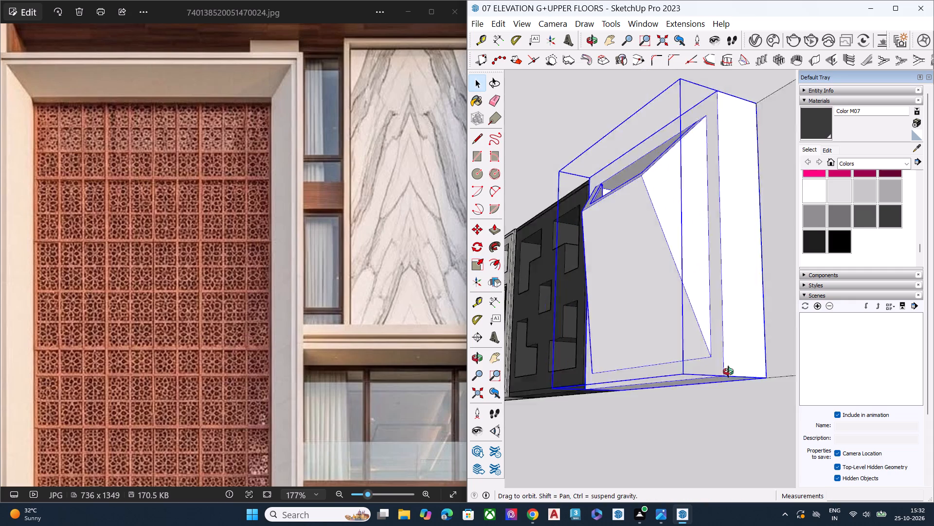
middle_drag(728, 372, 890, 458)
middle_drag(601, 305, 933, 396)
scroll(559, 243, up, 5)
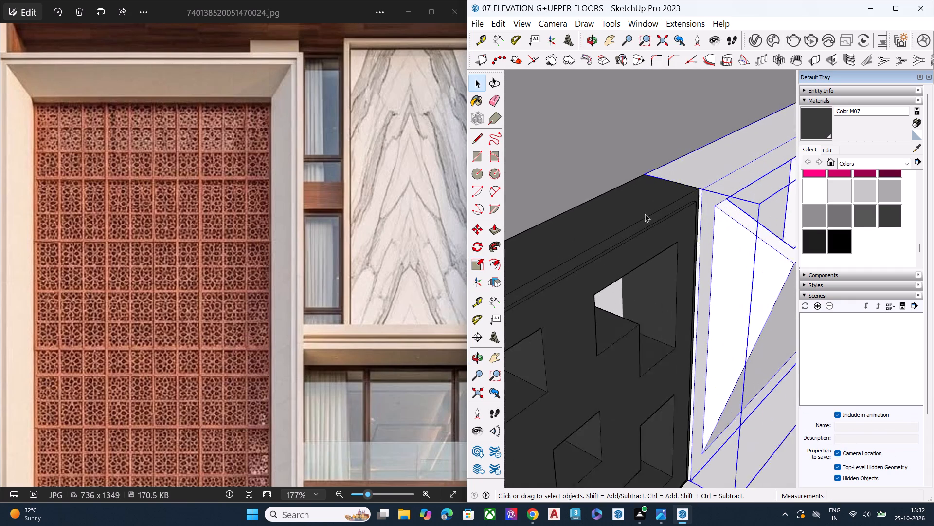
scroll(645, 214, up, 2)
scroll(638, 233, down, 7)
middle_drag(616, 300, 575, 382)
scroll(579, 318, up, 12)
scroll(650, 225, down, 1)
scroll(650, 225, up, 3)
scroll(522, 287, down, 2)
scroll(520, 287, up, 1)
scroll(520, 287, down, 7)
middle_drag(699, 397, 796, 253)
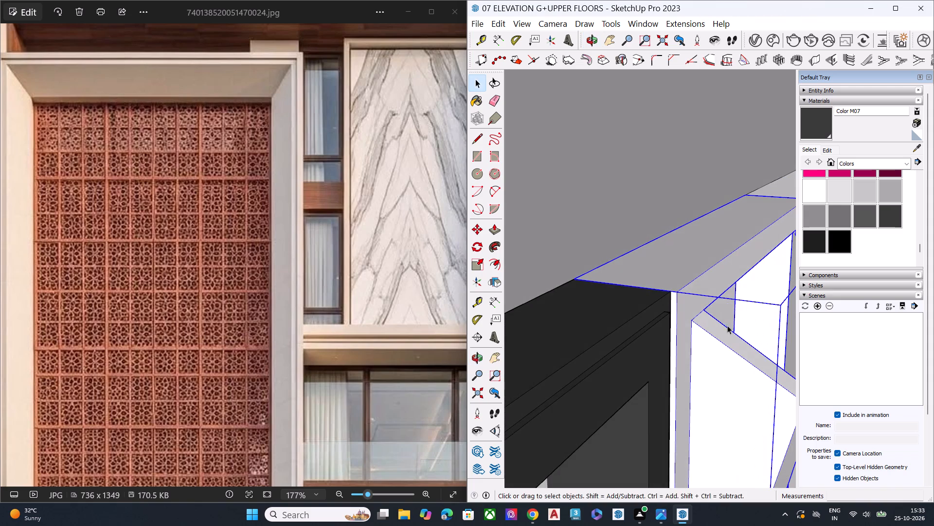
middle_drag(727, 325, 784, 263)
scroll(662, 285, down, 10)
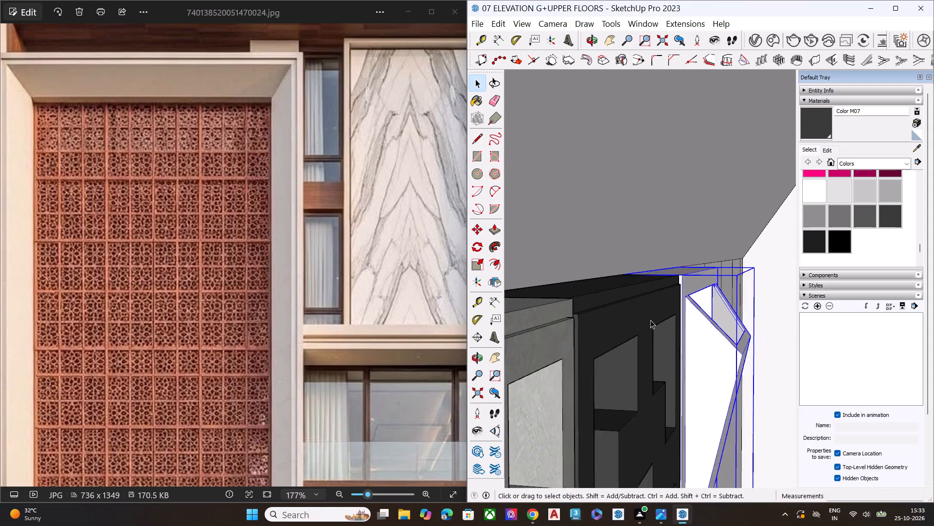
scroll(650, 320, down, 4)
middle_drag(688, 372, 589, 336)
scroll(590, 335, up, 1)
scroll(689, 319, down, 8)
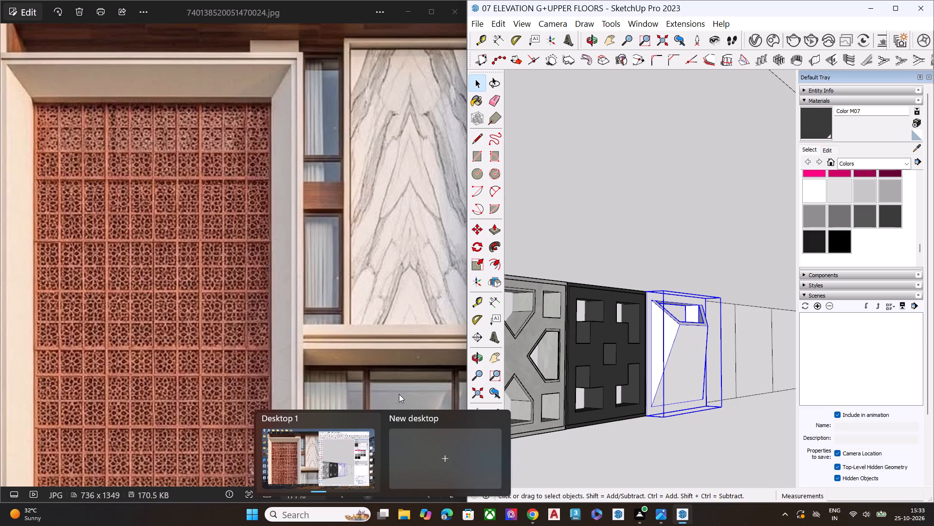
Paint the slanted-front block in the sixth square with Color M03.
scroll(567, 303, down, 7)
middle_drag(573, 391, 510, 453)
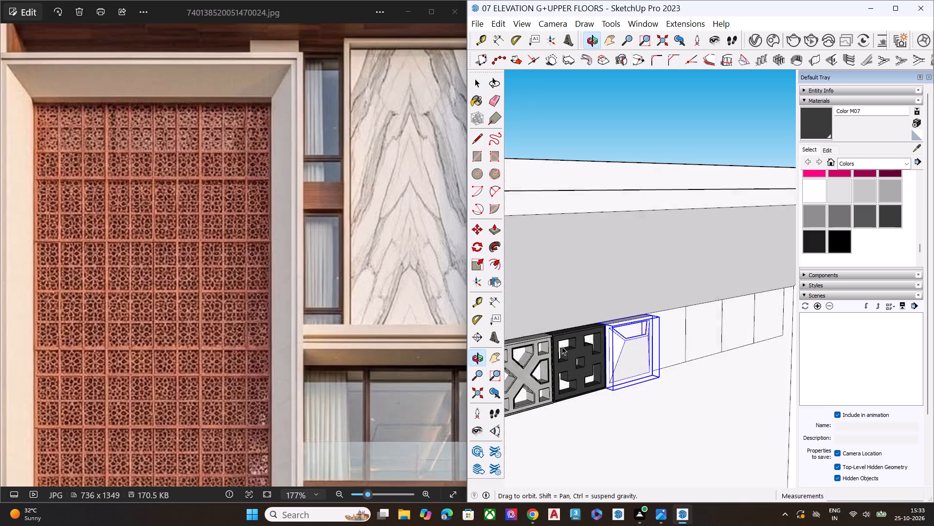
scroll(652, 311, down, 7)
middle_drag(641, 395, 554, 393)
scroll(637, 334, up, 8)
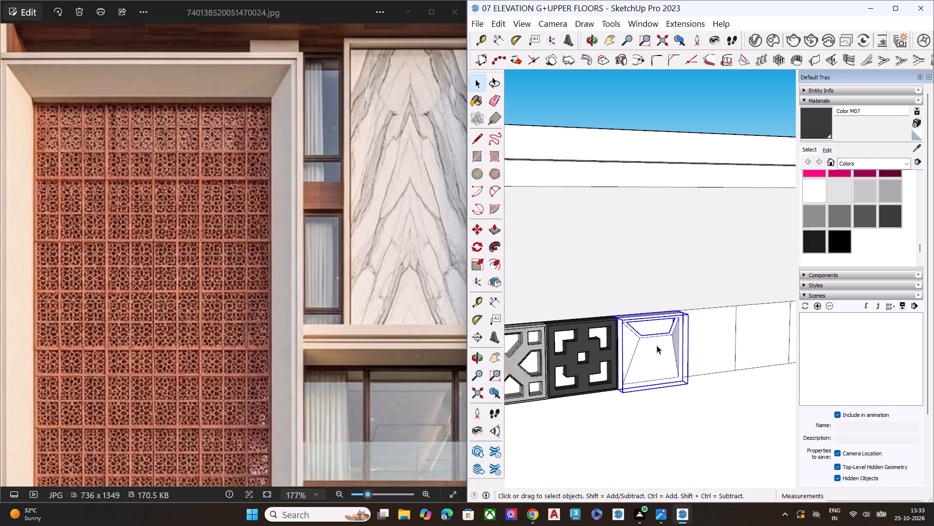
click(657, 345)
click(890, 192)
click(654, 351)
middle_drag(675, 375, 643, 372)
key(space)
click(657, 107)
Repaint the slanted-front block in the sixth square with Color M04.
scroll(700, 316, down, 7)
scroll(694, 370, up, 1)
middle_drag(694, 370, 580, 363)
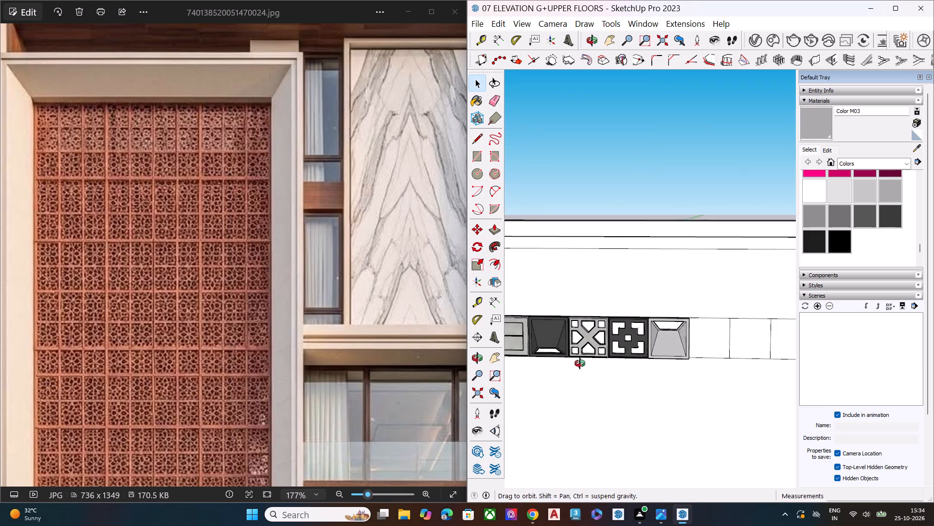
middle_drag(580, 363, 565, 354)
scroll(567, 345, up, 1)
scroll(700, 278, down, 7)
middle_drag(691, 350, 729, 279)
scroll(729, 279, up, 8)
click(684, 341)
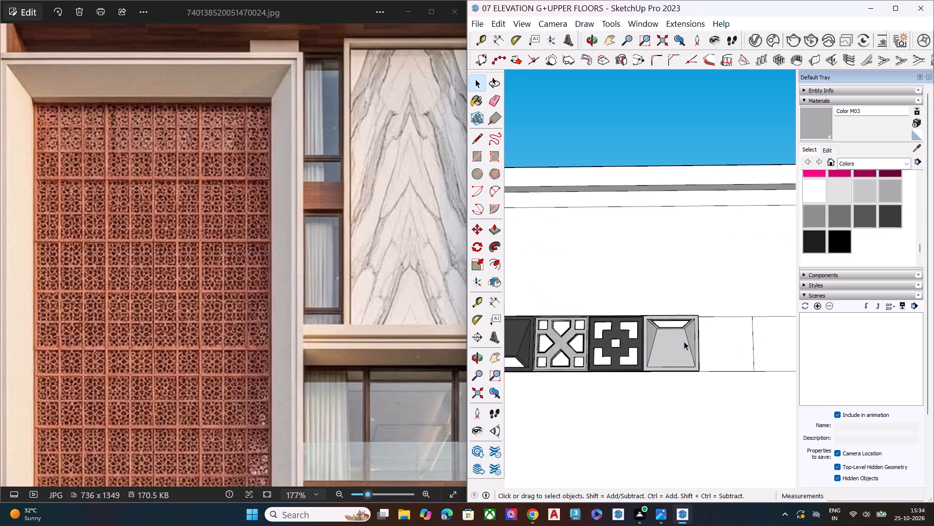
click(809, 225)
click(657, 339)
scroll(727, 351, down, 2)
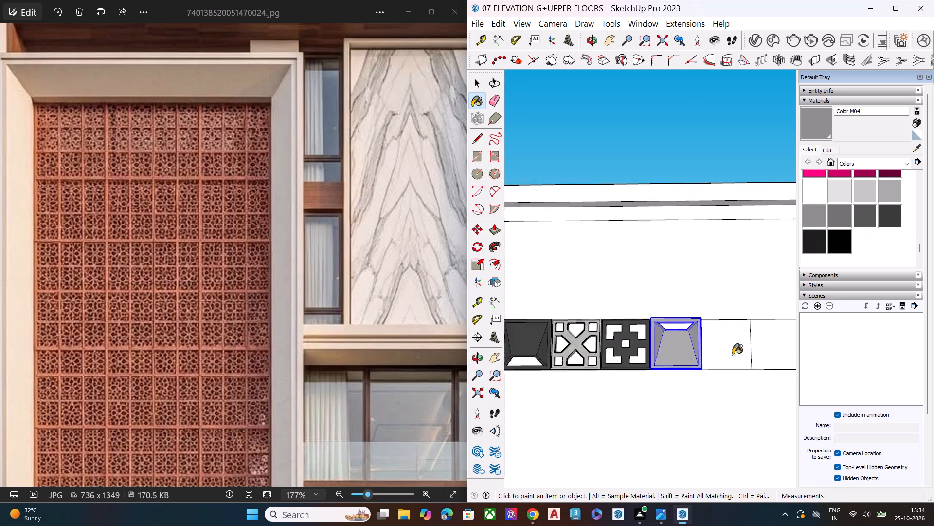
scroll(733, 355, down, 6)
key(space)
click(719, 216)
Examine the six fitted pattern blocks in the recess's upper row from several angles.
middle_drag(718, 344, 732, 402)
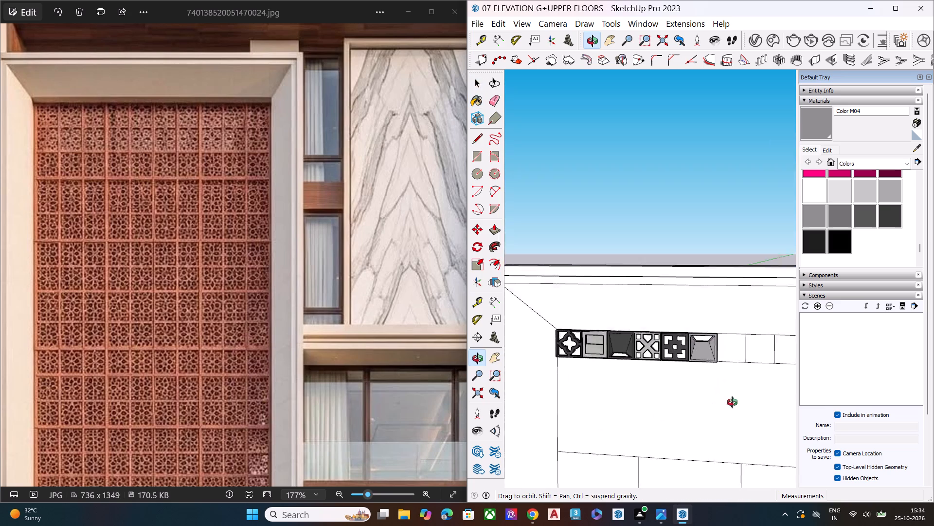
middle_drag(732, 402, 813, 388)
scroll(705, 366, up, 6)
scroll(685, 358, down, 6)
middle_drag(672, 371, 682, 394)
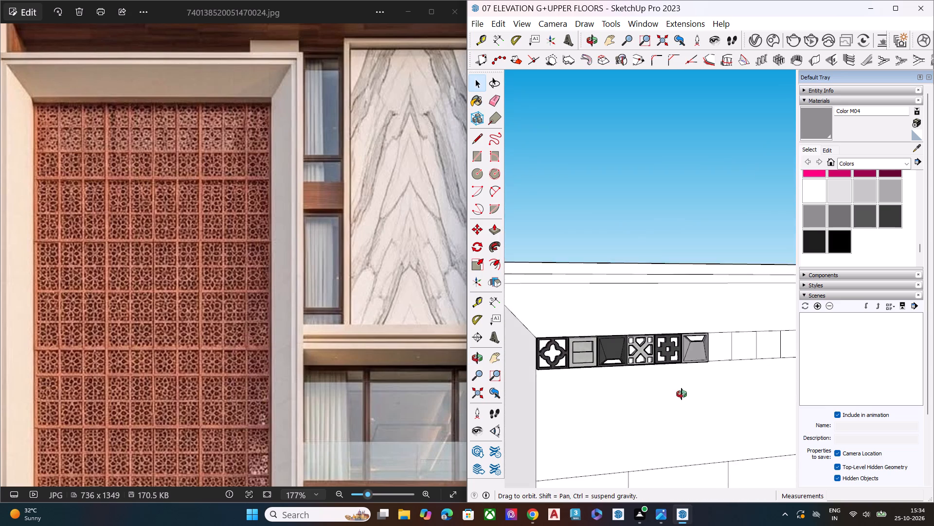
middle_drag(682, 394, 702, 453)
scroll(700, 421, up, 7)
scroll(719, 383, down, 8)
scroll(658, 346, down, 7)
middle_drag(694, 376, 567, 382)
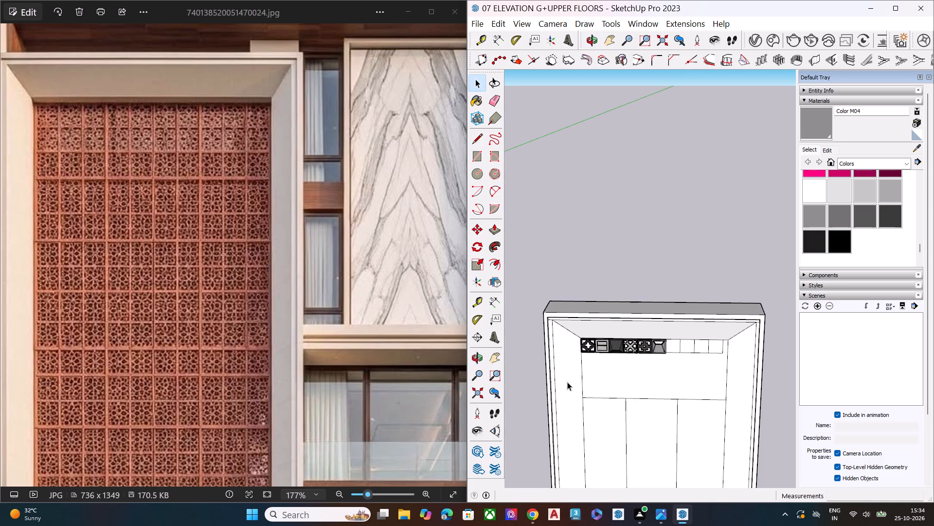
Copy the sample block with the rounded rectangular opening to the seventh square, aligning its top corner beside the slanted-front block.
scroll(651, 343, down, 6)
middle_drag(659, 384, 663, 310)
scroll(663, 310, up, 6)
scroll(656, 376, down, 6)
middle_drag(633, 389, 643, 414)
scroll(609, 364, down, 2)
scroll(555, 377, up, 2)
scroll(555, 377, down, 1)
scroll(555, 377, up, 6)
scroll(577, 372, down, 2)
scroll(579, 372, up, 13)
scroll(560, 362, down, 5)
scroll(592, 375, up, 6)
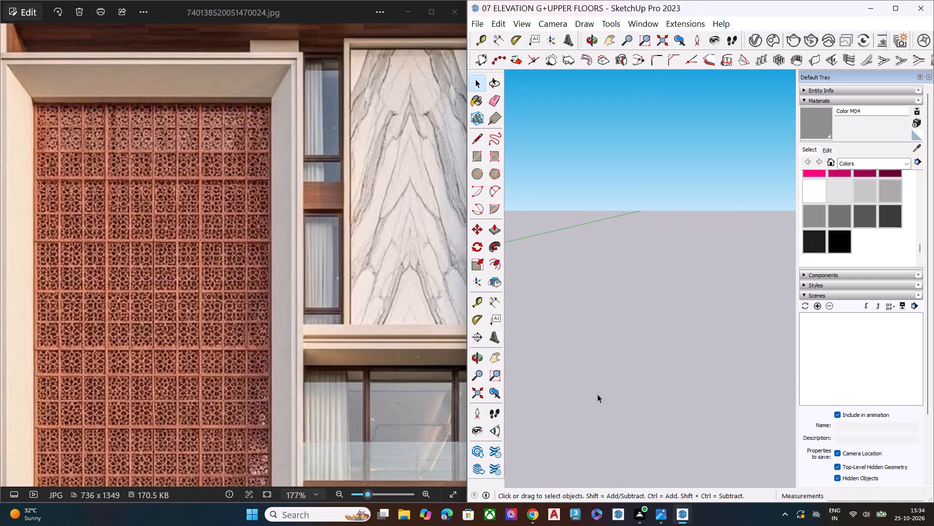
scroll(595, 393, down, 3)
click(611, 317)
middle_drag(576, 324, 576, 374)
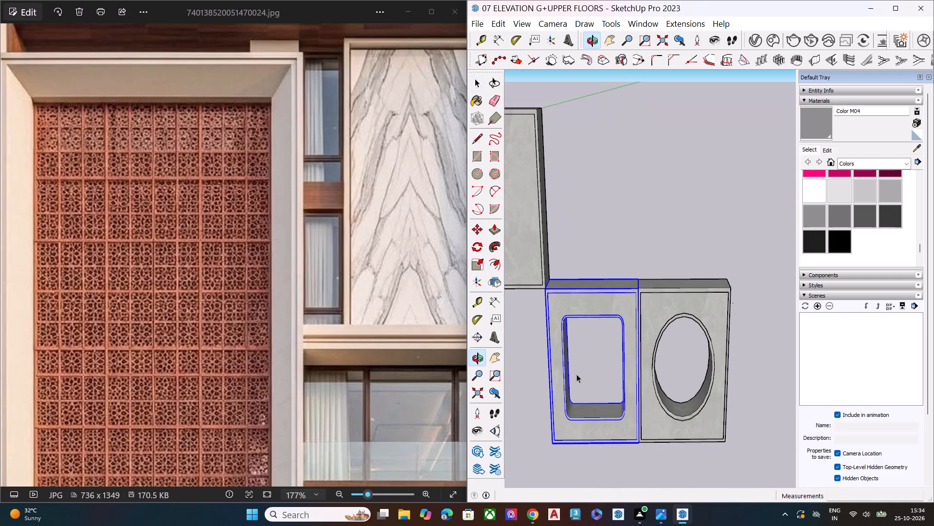
key(m)
click(544, 292)
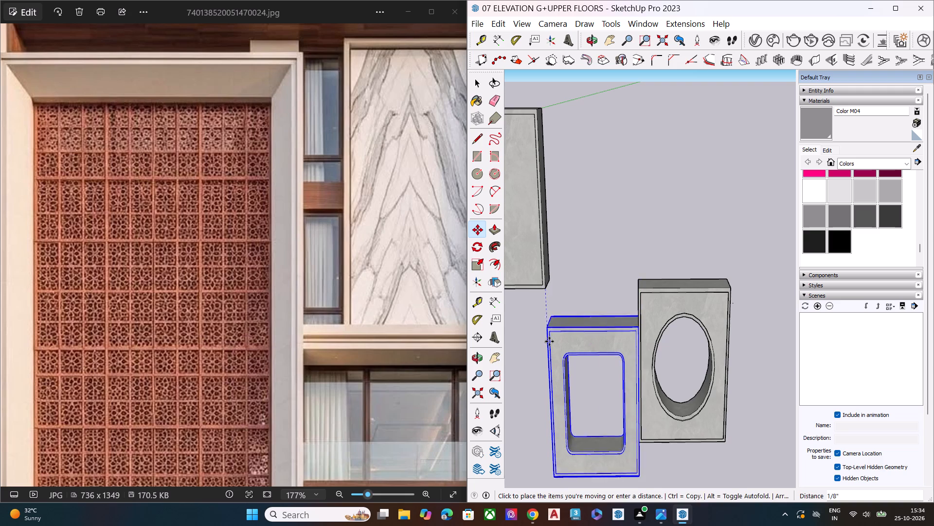
scroll(555, 346, down, 3)
scroll(498, 344, up, 2)
scroll(498, 344, down, 3)
scroll(550, 363, down, 19)
scroll(510, 359, up, 1)
scroll(512, 360, down, 4)
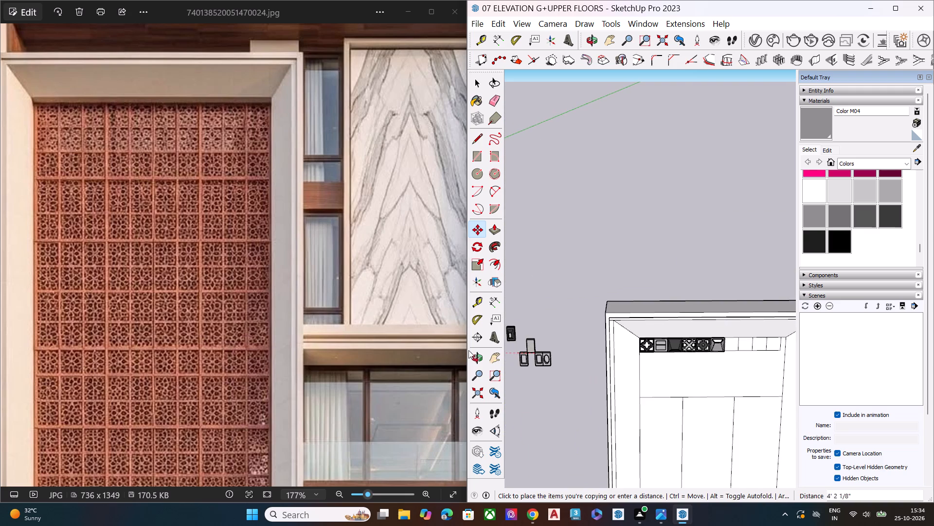
scroll(468, 350, down, 6)
scroll(673, 400, up, 1)
scroll(674, 400, down, 1)
scroll(674, 398, up, 6)
scroll(685, 349, up, 10)
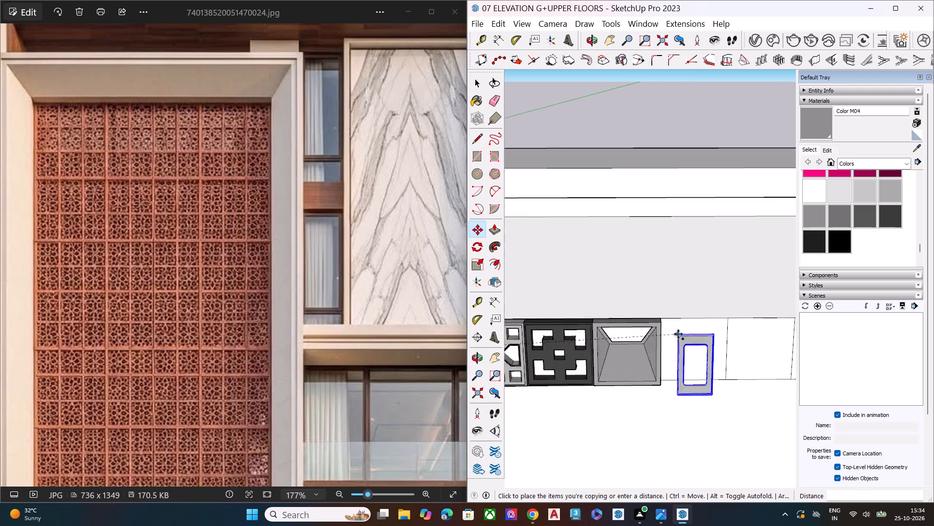
scroll(678, 334, up, 13)
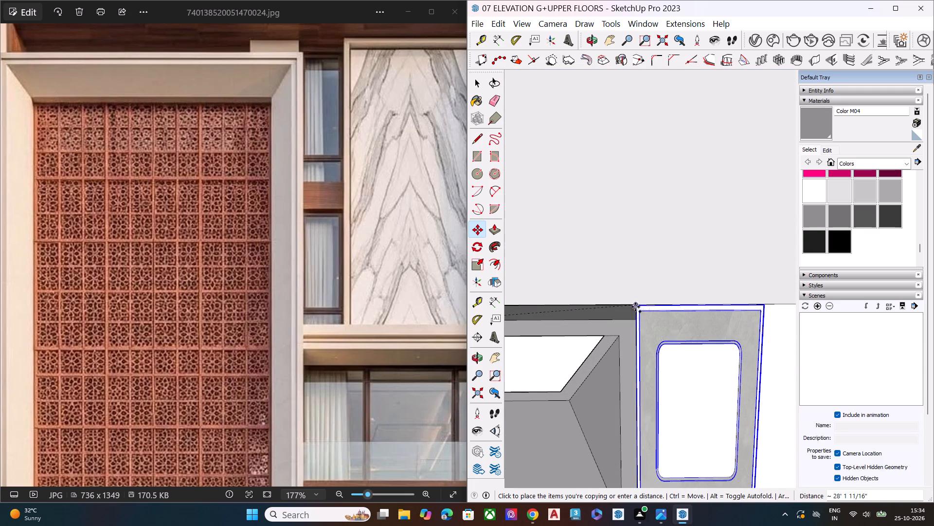
click(635, 304)
Move the copied rounded-opening block forward about 4 3/4" so its back meets the recess wall.
middle_drag(667, 341, 479, 356)
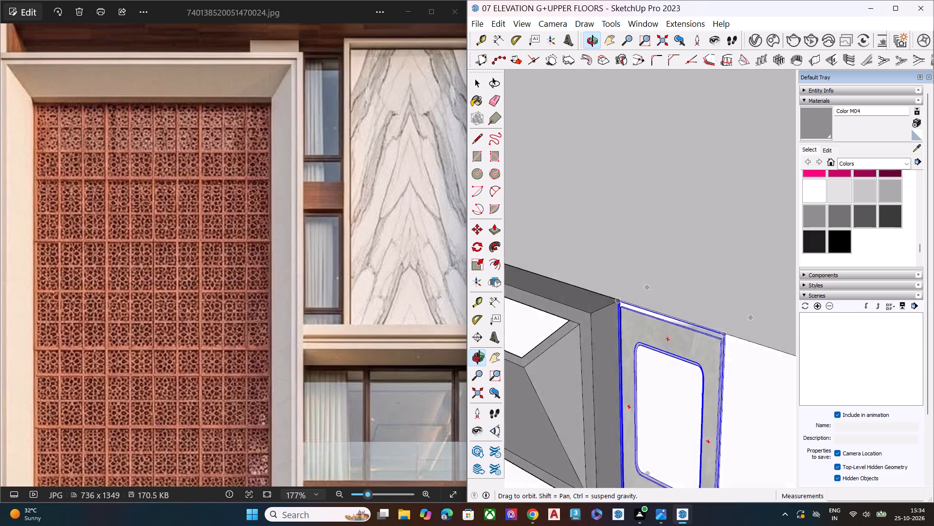
middle_drag(479, 356, 468, 333)
scroll(638, 330, up, 5)
scroll(616, 335, down, 6)
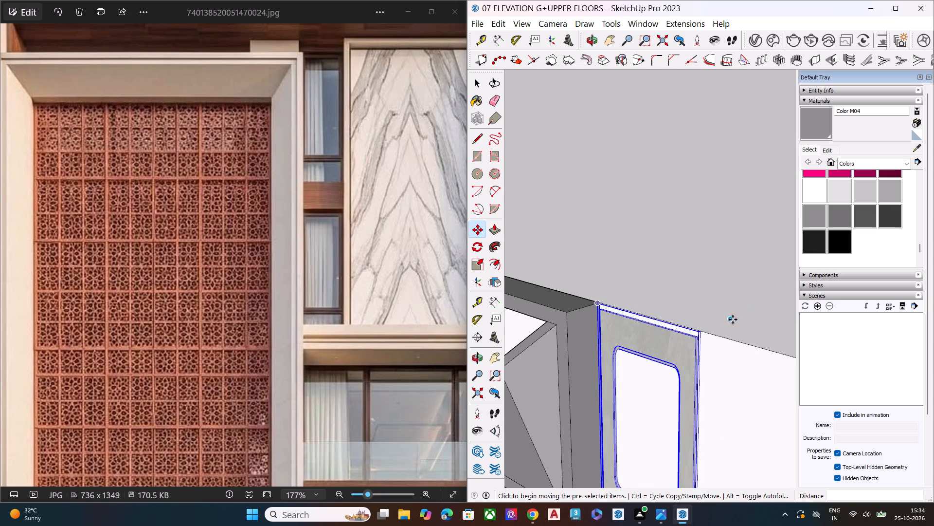
click(732, 319)
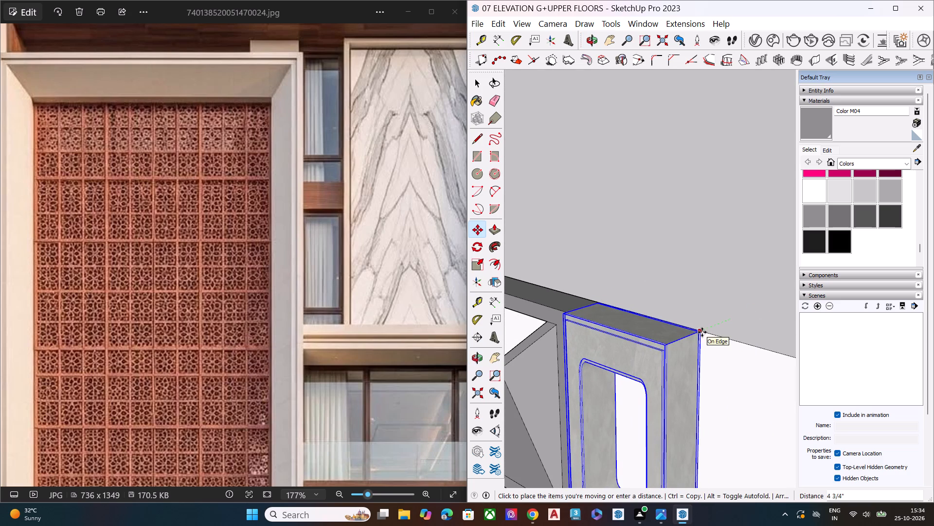
click(702, 332)
Scale the rounded-opening block's depth from its front face, using the slanted-front block's front corner as the reference.
scroll(583, 329, down, 7)
middle_drag(585, 351, 900, 368)
scroll(695, 364, up, 3)
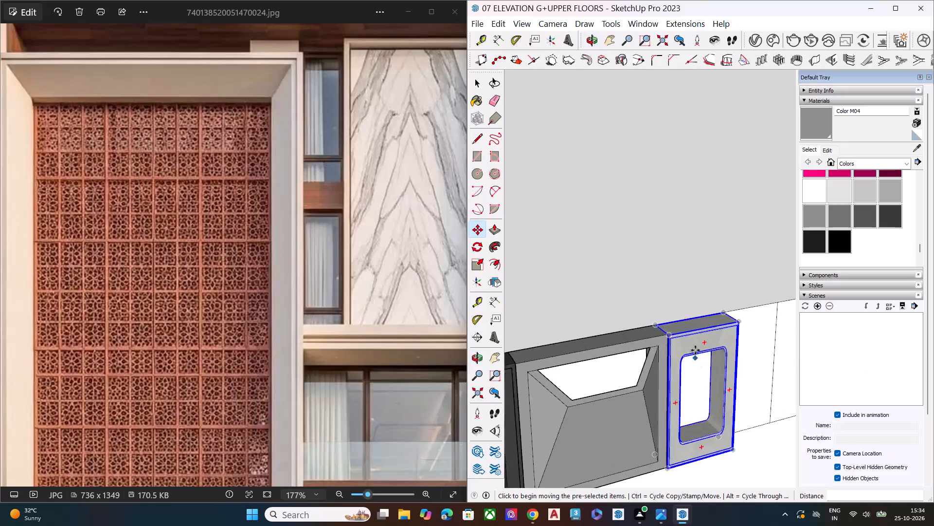
scroll(695, 350, up, 7)
middle_drag(596, 353, 747, 298)
scroll(747, 298, up, 3)
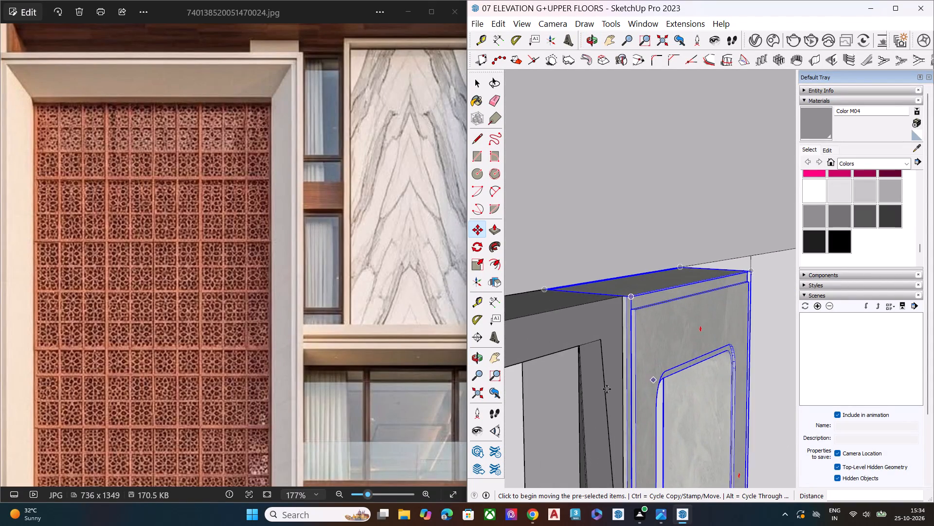
scroll(603, 389, down, 5)
key(s)
scroll(633, 369, down, 3)
click(662, 449)
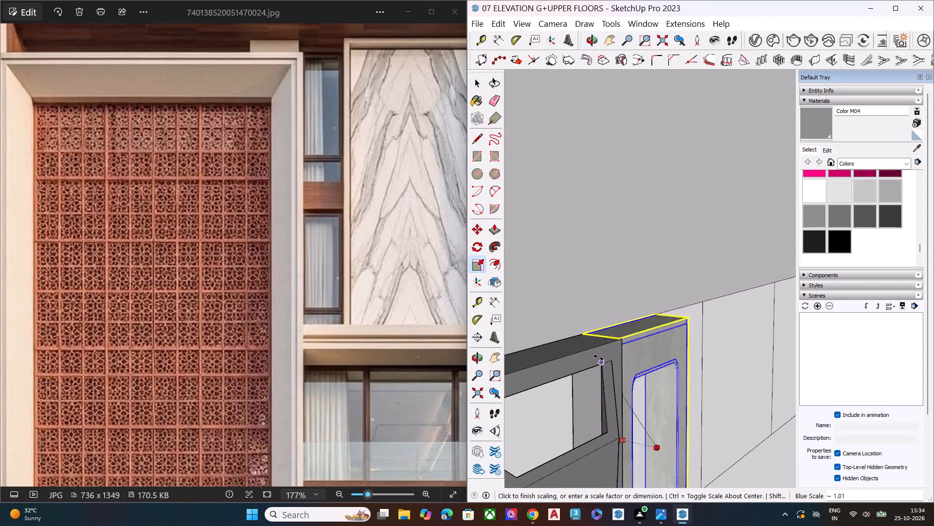
click(624, 341)
key(space)
Scale the rounded-opening block's width by about 1.87 so it spans the seventh square.
middle_drag(620, 378, 495, 357)
scroll(501, 349, up, 1)
scroll(633, 322, down, 7)
middle_drag(647, 389, 544, 397)
scroll(544, 398, up, 7)
key(s)
scroll(693, 378, up, 4)
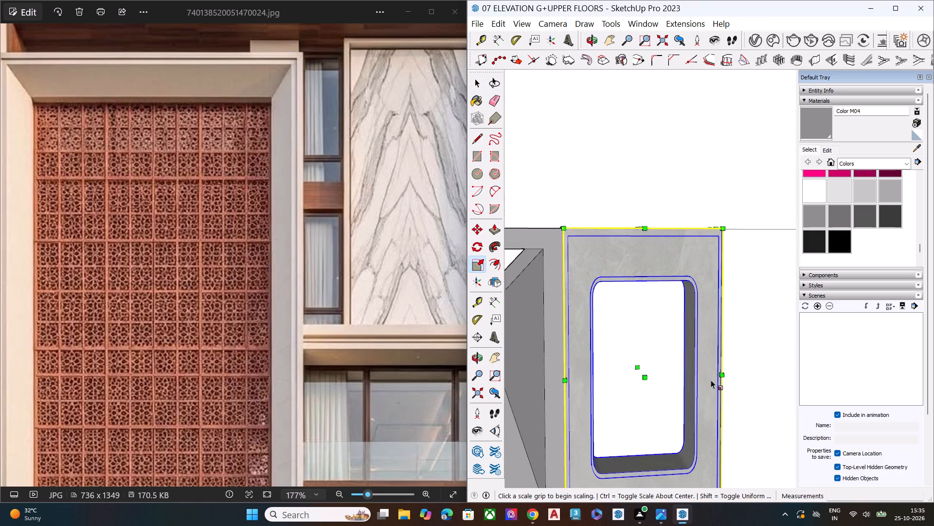
middle_drag(707, 383, 620, 430)
scroll(717, 390, up, 1)
click(723, 367)
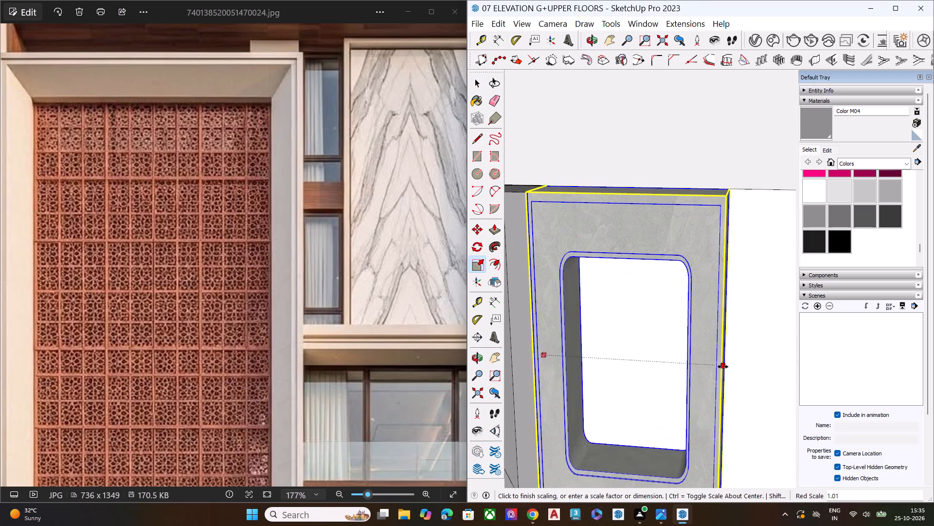
scroll(723, 367, down, 11)
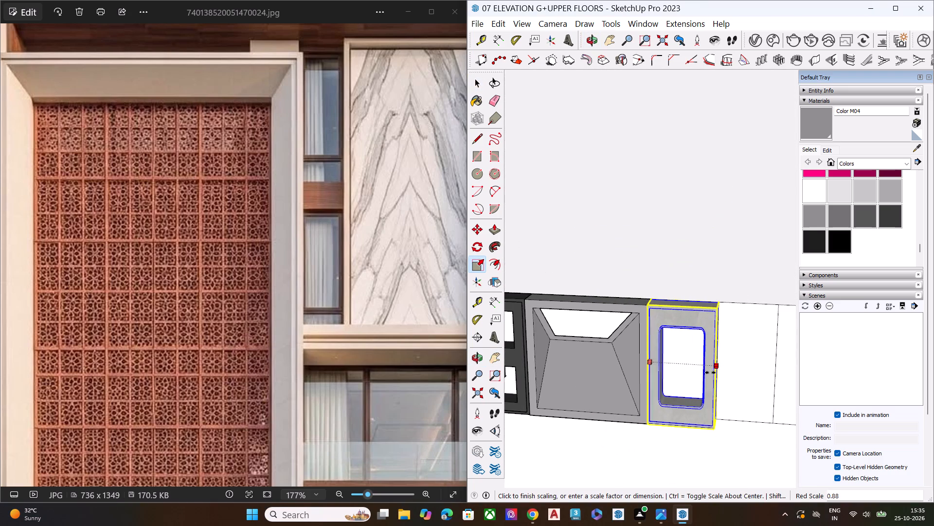
scroll(650, 409, down, 7)
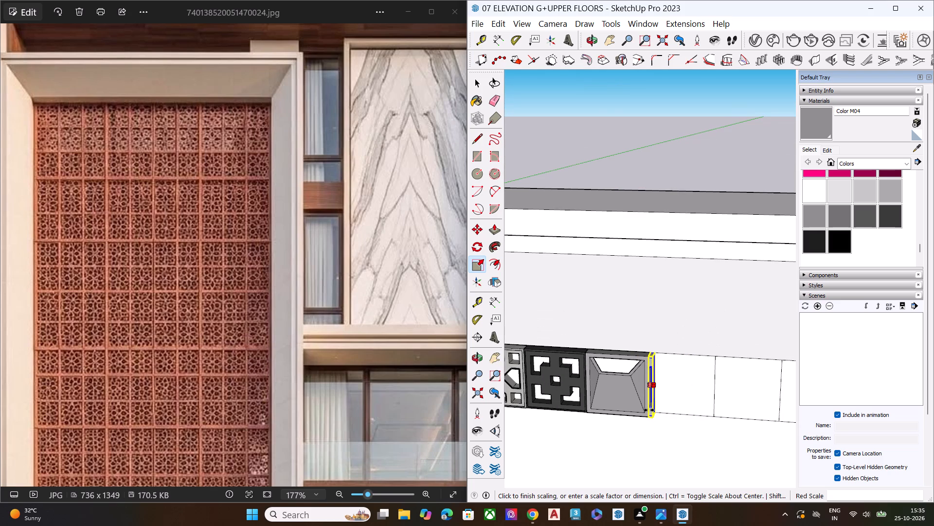
click(719, 357)
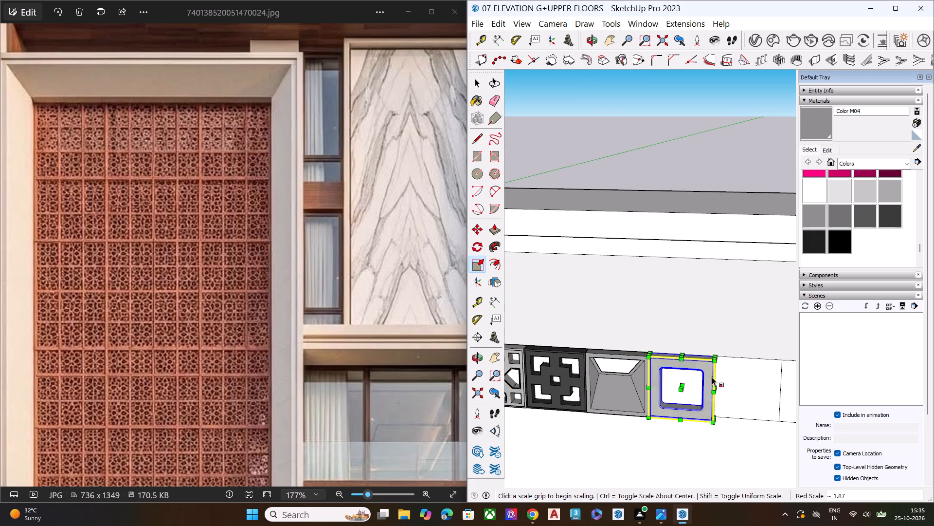
Refine the rounded-opening block's width so its side edge aligns with the seventh square's boundary.
scroll(712, 377, up, 2)
scroll(701, 377, down, 1)
scroll(683, 377, up, 6)
middle_drag(732, 395, 606, 360)
click(742, 414)
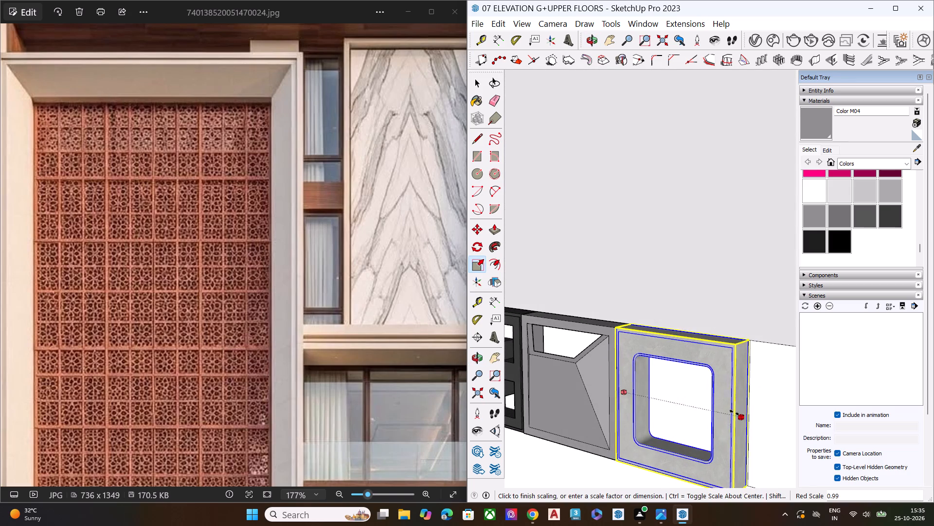
click(753, 354)
key(space)
Examine from several angles how the rounded-opening block sits against the recess wall and the rest of the row.
scroll(691, 394, down, 6)
middle_drag(702, 437, 553, 367)
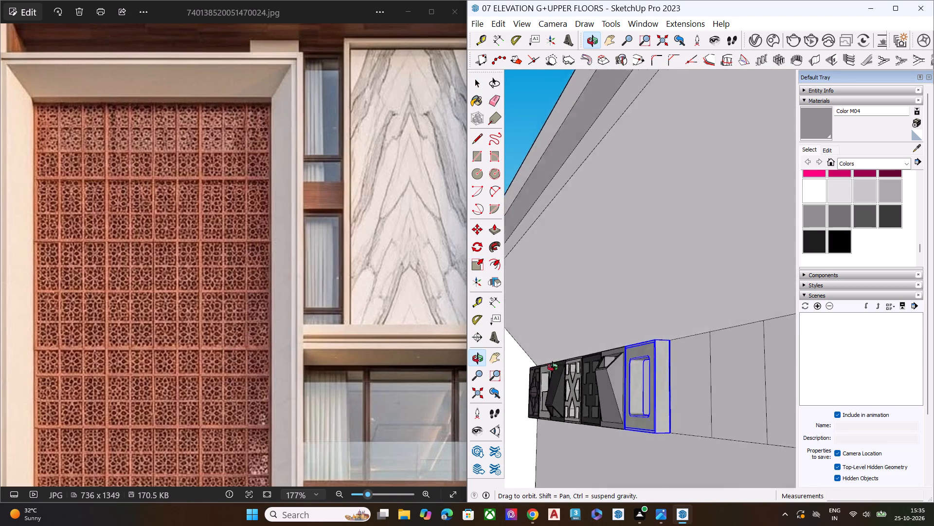
middle_drag(553, 367, 625, 415)
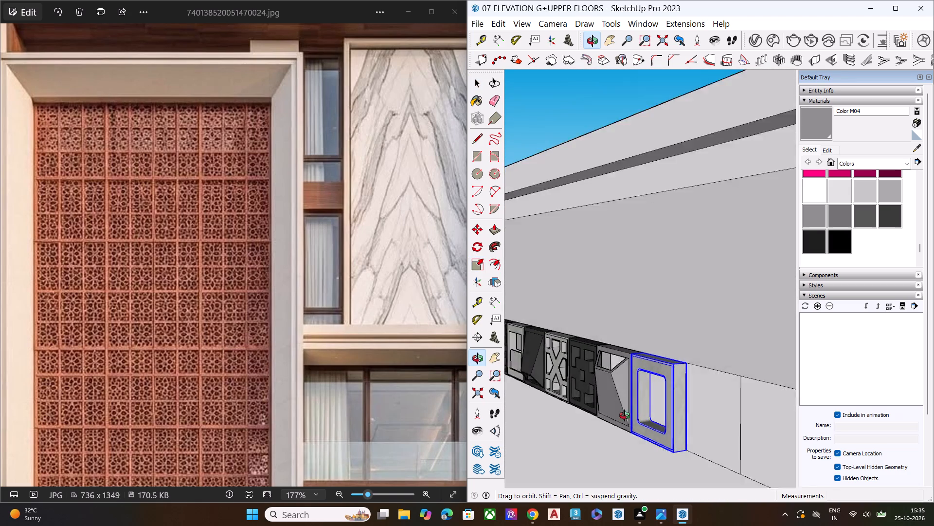
middle_drag(625, 415, 765, 414)
scroll(683, 355, down, 2)
scroll(683, 355, up, 1)
scroll(683, 355, down, 5)
scroll(683, 355, up, 1)
scroll(683, 355, down, 6)
middle_drag(680, 369, 753, 357)
scroll(683, 369, down, 1)
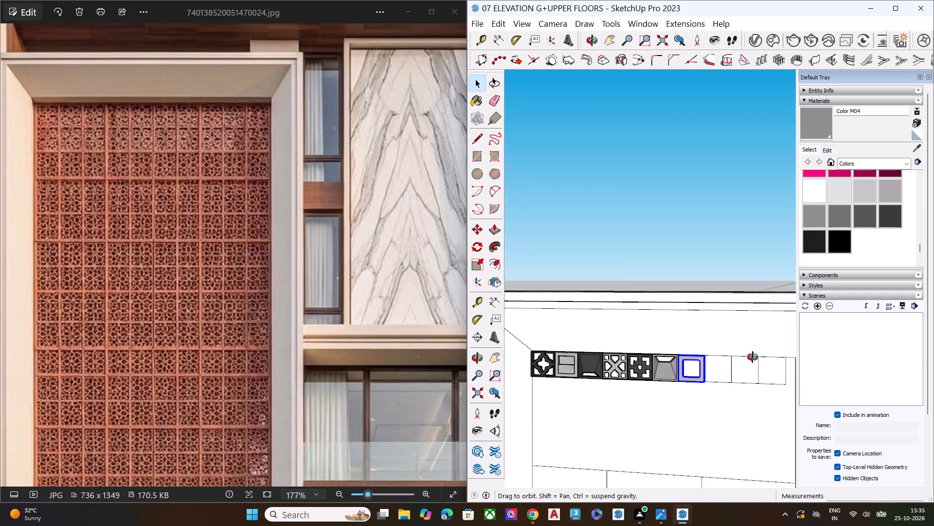
middle_drag(753, 357, 754, 355)
key(space)
click(706, 249)
scroll(620, 324, down, 6)
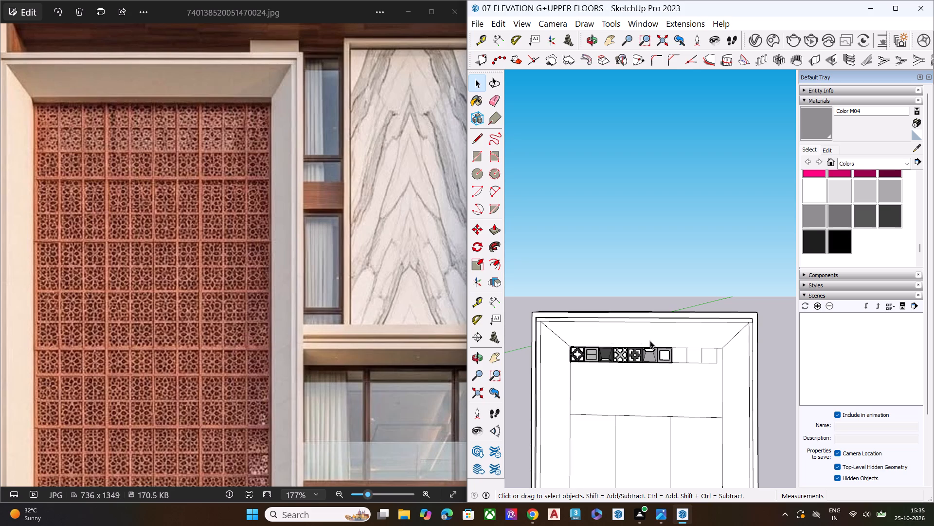
Paint the rounded-opening block in the seventh square with Color M07.
scroll(650, 343, down, 6)
middle_drag(629, 413, 662, 430)
scroll(659, 401, up, 10)
scroll(654, 338, up, 1)
scroll(654, 338, down, 1)
scroll(654, 338, up, 9)
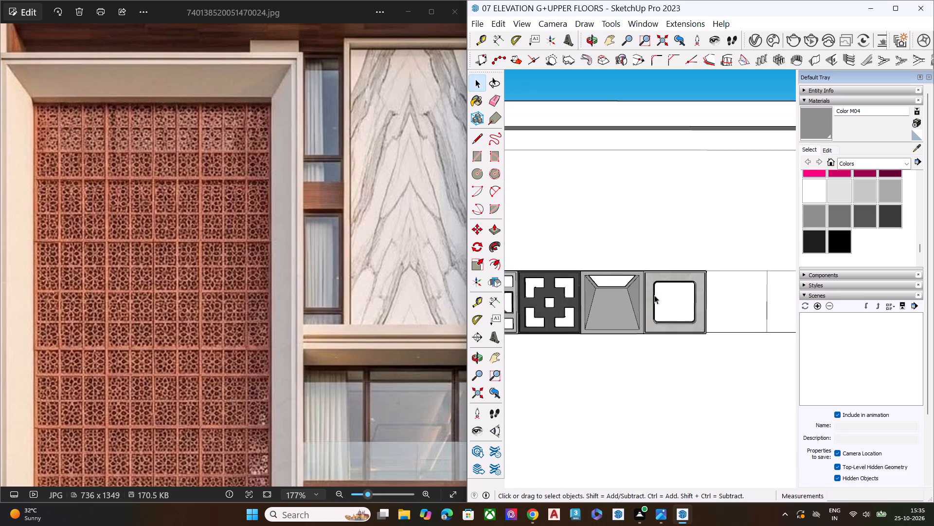
scroll(654, 281, up, 5)
click(654, 281)
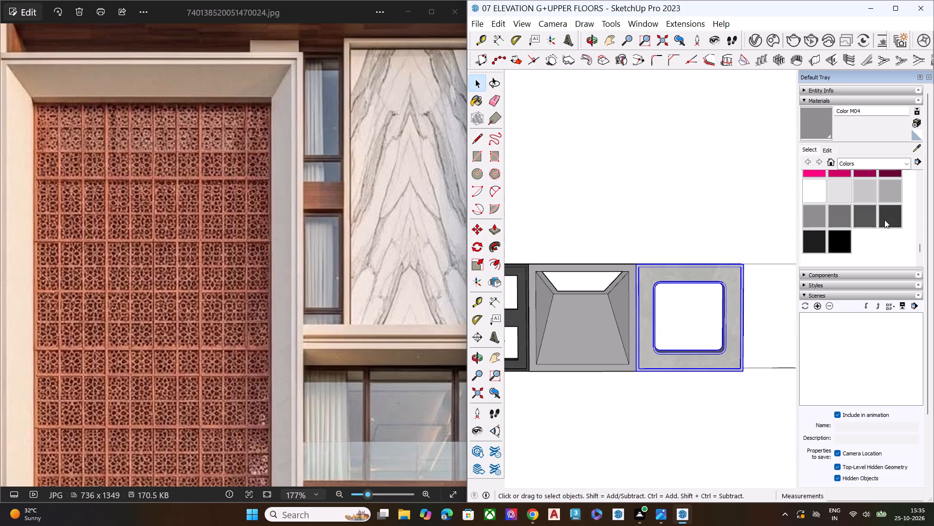
click(885, 219)
click(732, 278)
key(space)
scroll(648, 325, down, 6)
middle_drag(692, 298, 627, 299)
key(space)
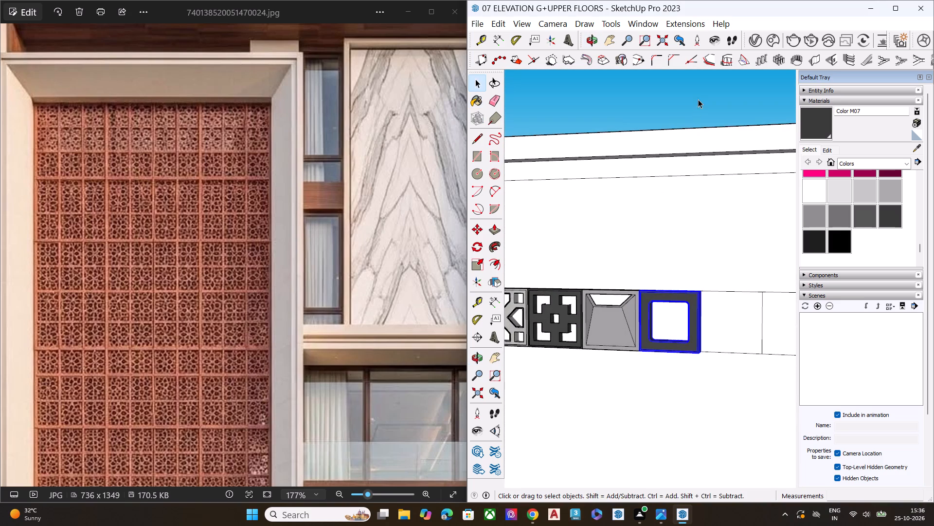
click(698, 99)
Move the sample block with the oval opening from the loose samples to the start of the row's eighth square, beside the rounded-opening block.
scroll(661, 265, down, 11)
scroll(669, 281, up, 1)
scroll(669, 282, down, 3)
middle_drag(661, 328, 751, 301)
scroll(751, 301, up, 1)
scroll(751, 301, down, 1)
scroll(751, 301, up, 1)
scroll(685, 297, down, 7)
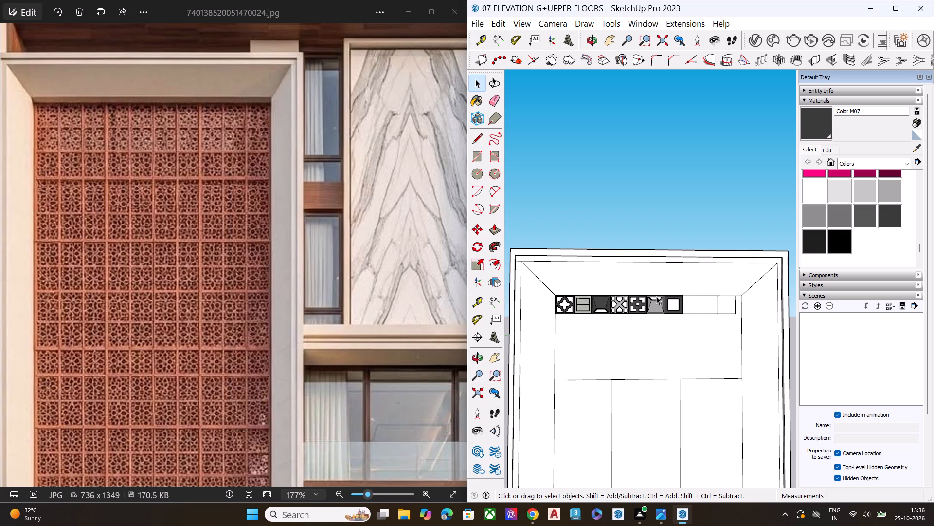
scroll(627, 328, down, 8)
scroll(498, 332, up, 15)
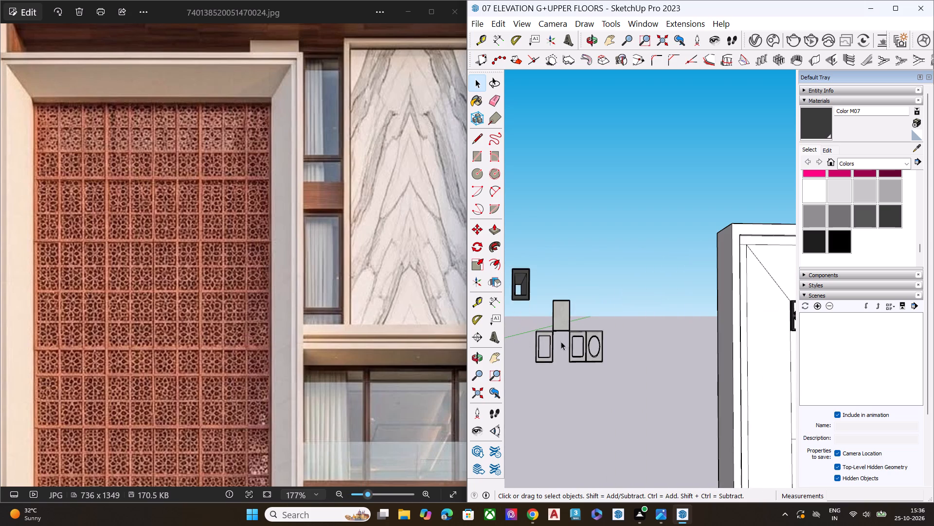
scroll(627, 343, up, 1)
scroll(554, 354, down, 7)
scroll(608, 362, up, 1)
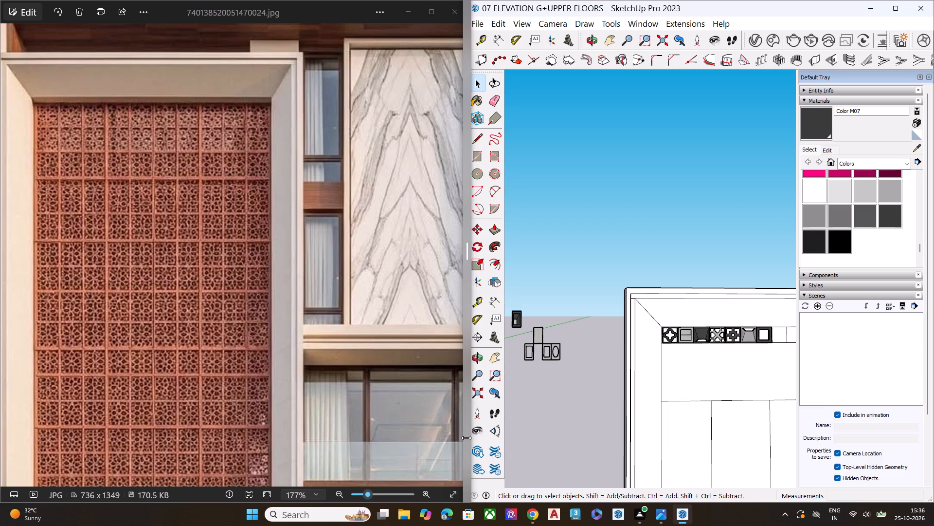
scroll(564, 367, up, 7)
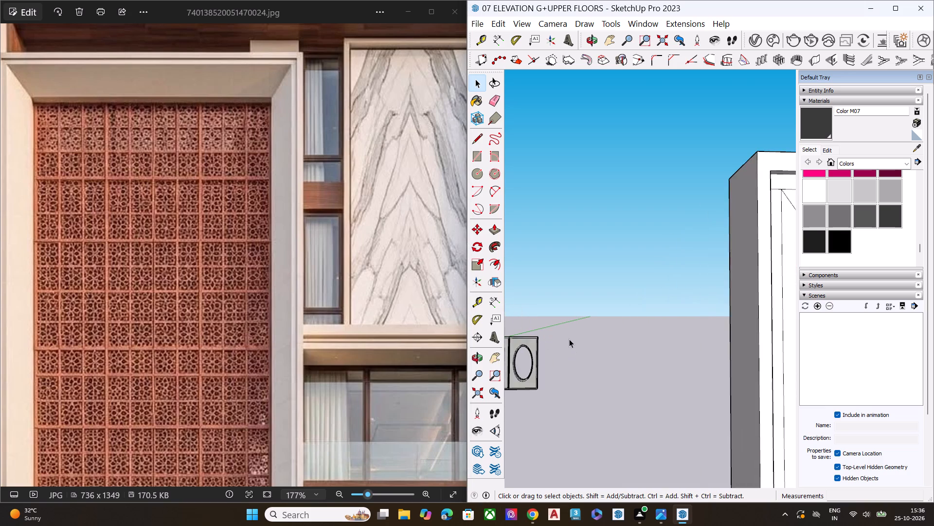
scroll(549, 394, down, 3)
scroll(515, 395, up, 8)
drag(610, 417, 574, 275)
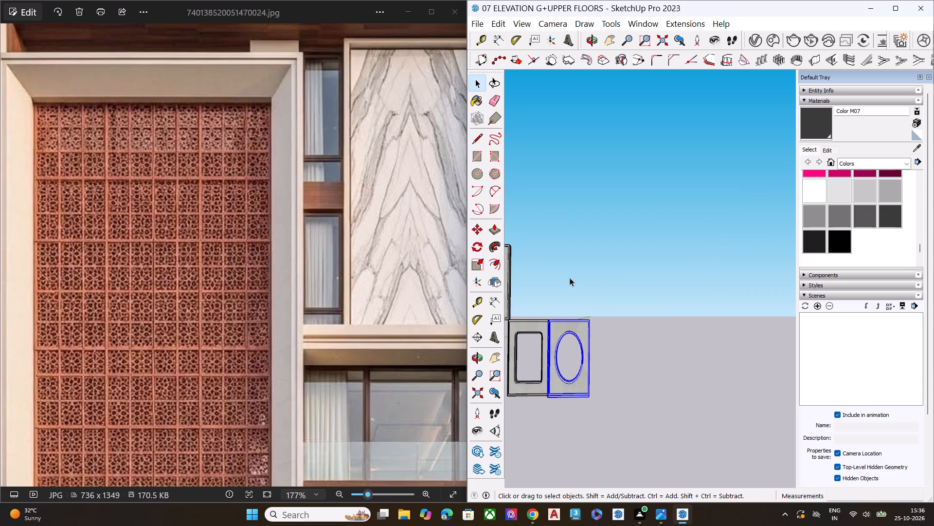
key(m)
click(549, 319)
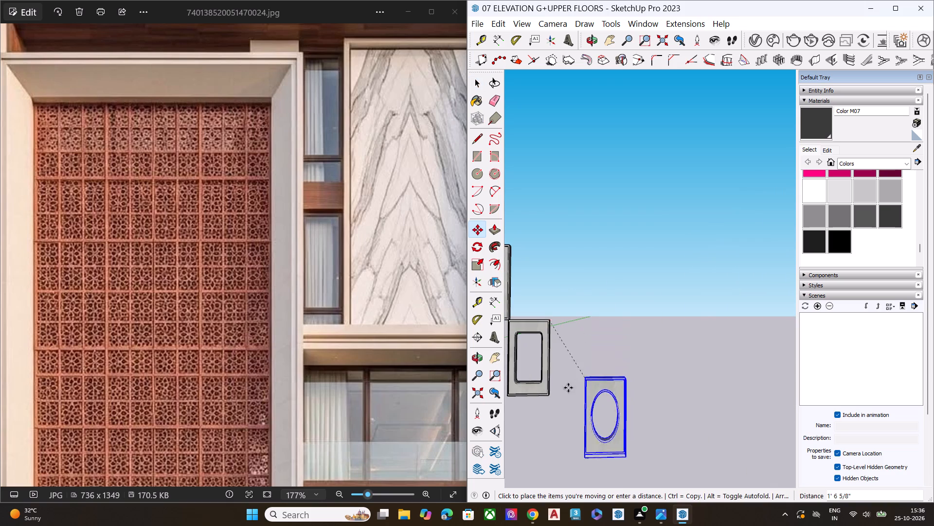
scroll(547, 381, down, 11)
scroll(511, 392, up, 1)
scroll(509, 392, down, 16)
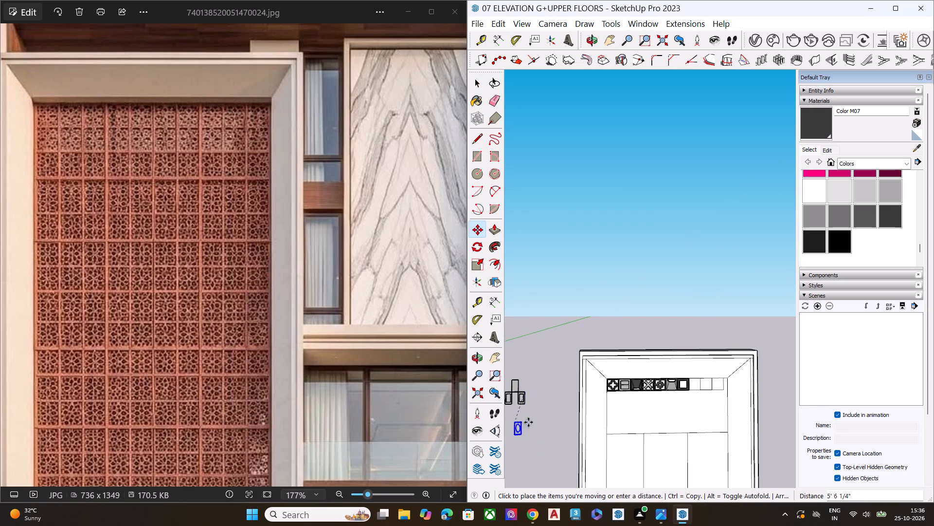
scroll(699, 397, up, 16)
click(673, 366)
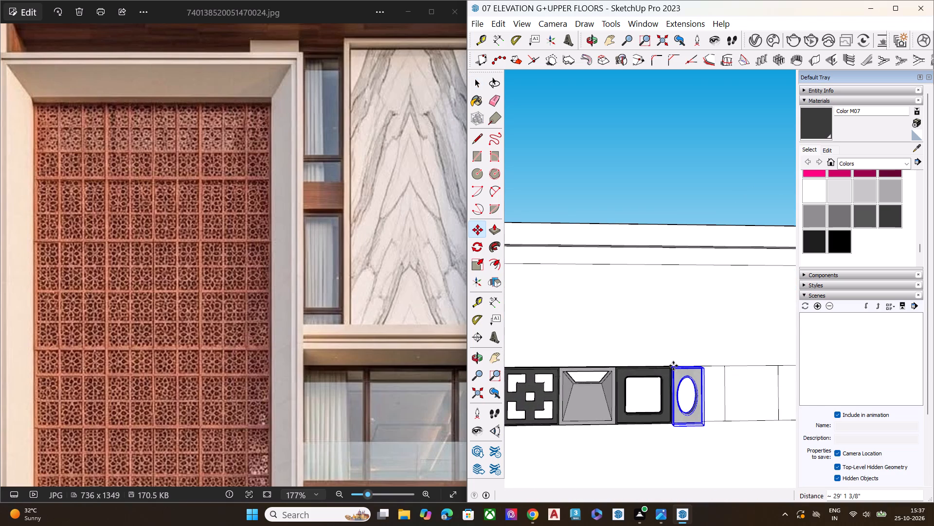
Shift the oval-opening block by its rear top corner so it abuts the side of the rounded-opening block in the seventh square.
middle_drag(697, 388, 592, 434)
scroll(655, 394, up, 9)
middle_drag(662, 367, 591, 387)
scroll(635, 363, up, 2)
scroll(639, 361, down, 1)
scroll(639, 361, up, 10)
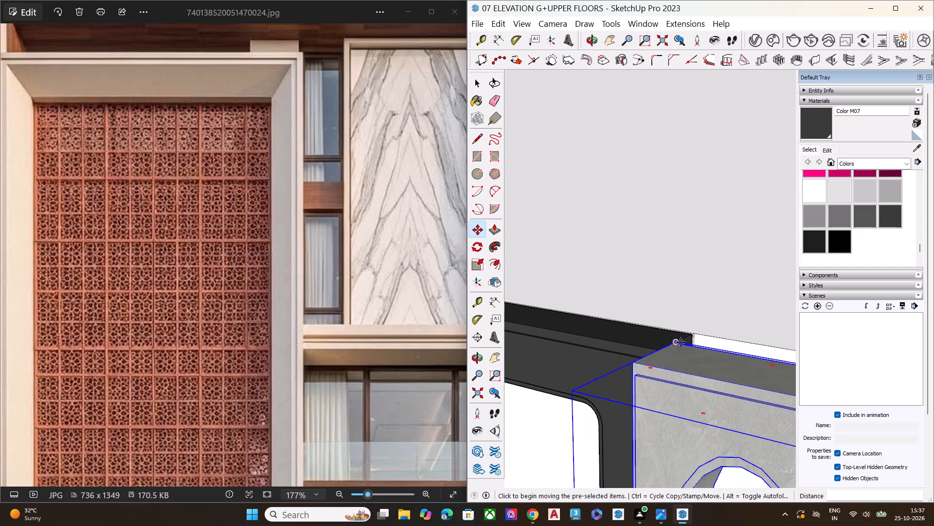
click(678, 342)
click(692, 336)
drag(693, 336, 693, 351)
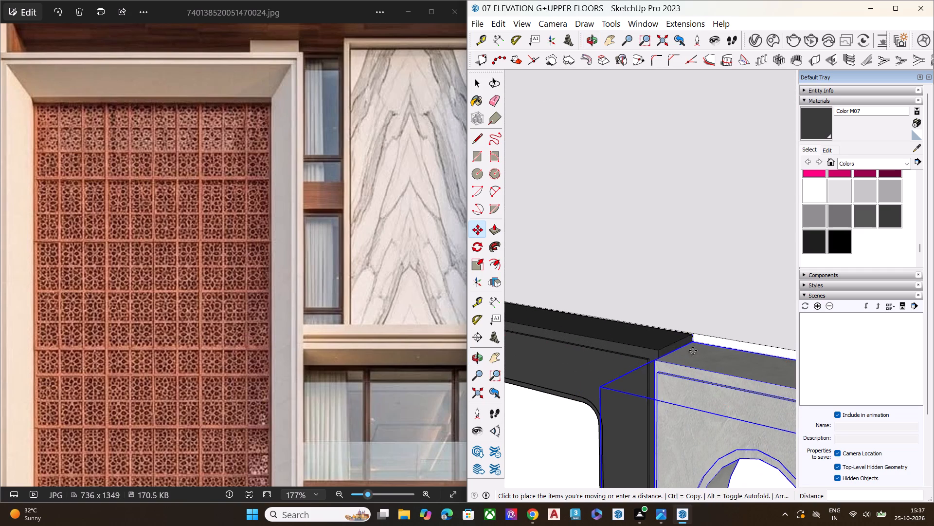
drag(693, 351, 692, 373)
drag(691, 374, 647, 414)
Examine from several angles, with hidden back edges shown, how the oval-opening block meets the recess wall and the rounded-opening block.
scroll(693, 338, up, 9)
scroll(651, 358, up, 4)
scroll(651, 358, down, 1)
scroll(651, 358, up, 3)
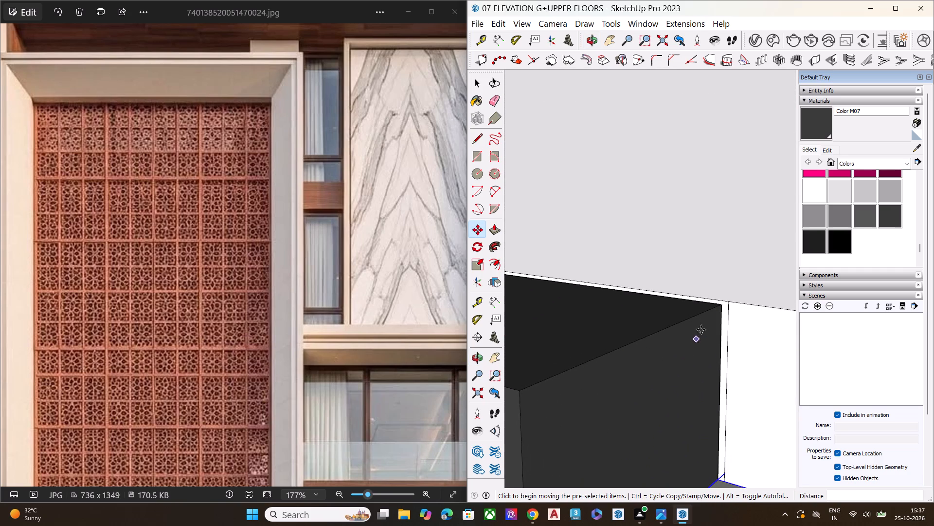
scroll(720, 306, up, 4)
scroll(723, 304, down, 1)
scroll(723, 304, up, 2)
middle_drag(716, 315, 458, 280)
scroll(467, 286, up, 1)
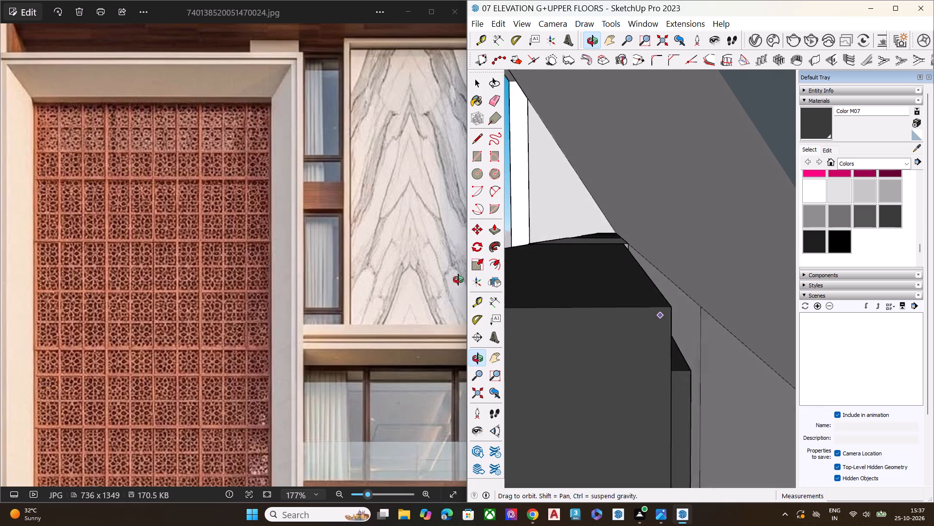
middle_drag(458, 280, 456, 251)
scroll(672, 361, down, 1)
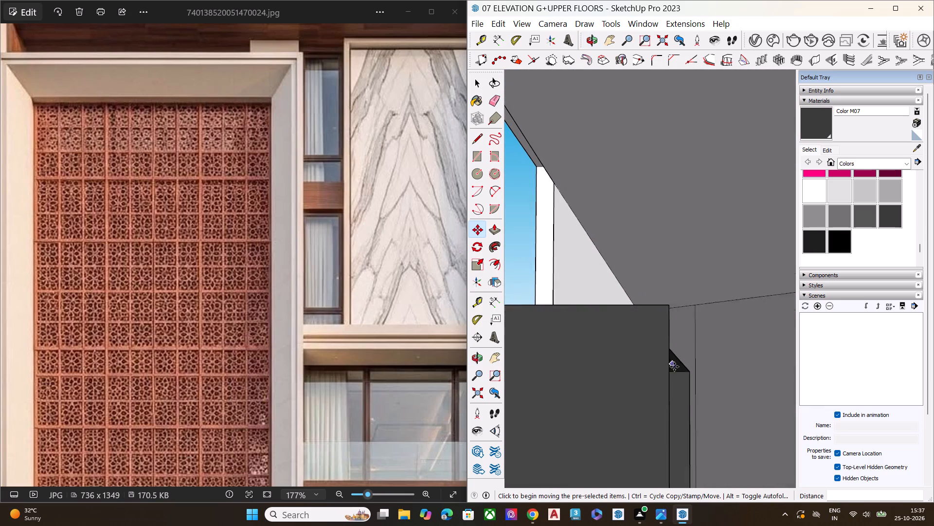
scroll(674, 367, down, 2)
middle_drag(681, 373, 613, 392)
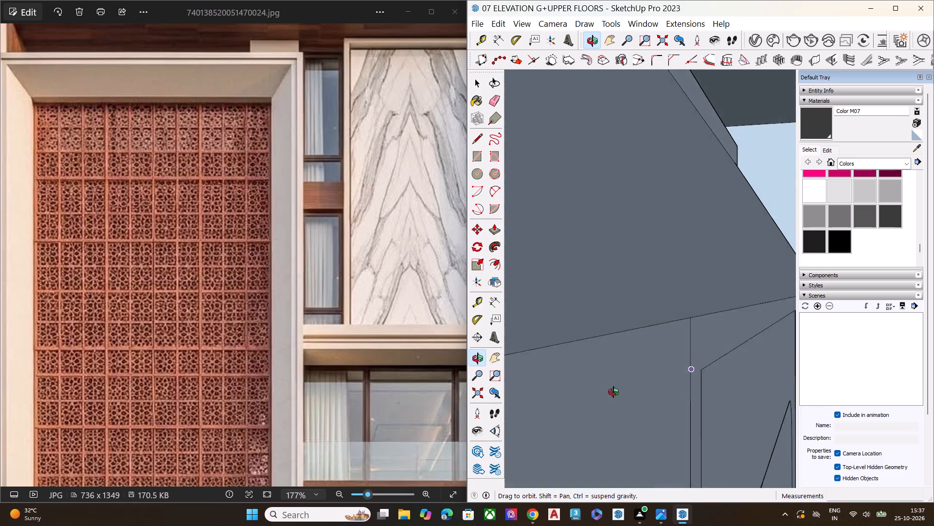
middle_drag(613, 392, 621, 399)
scroll(698, 345, down, 8)
middle_drag(768, 375, 647, 336)
scroll(646, 332, up, 2)
scroll(704, 304, down, 5)
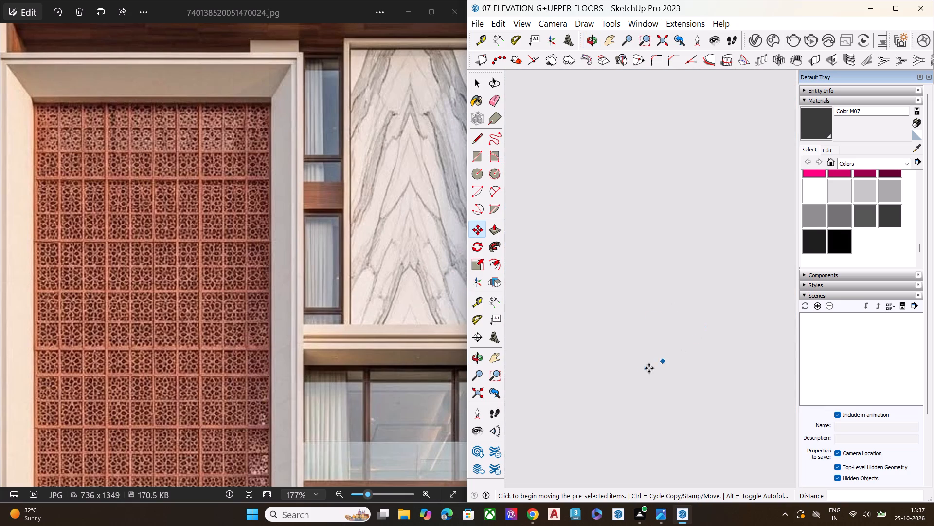
scroll(649, 368, down, 2)
click(480, 396)
scroll(563, 367, down, 6)
middle_drag(730, 348, 739, 436)
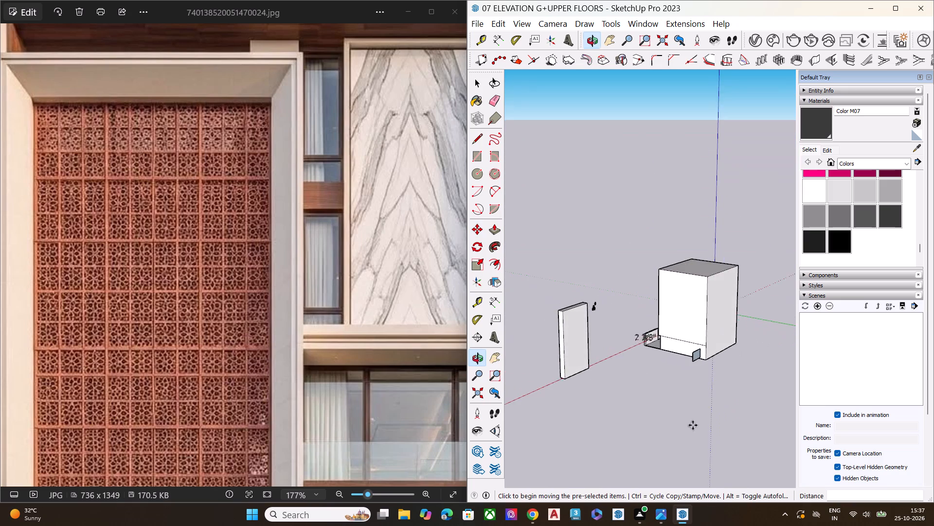
scroll(541, 295, up, 10)
scroll(587, 346, up, 7)
middle_drag(585, 361, 782, 291)
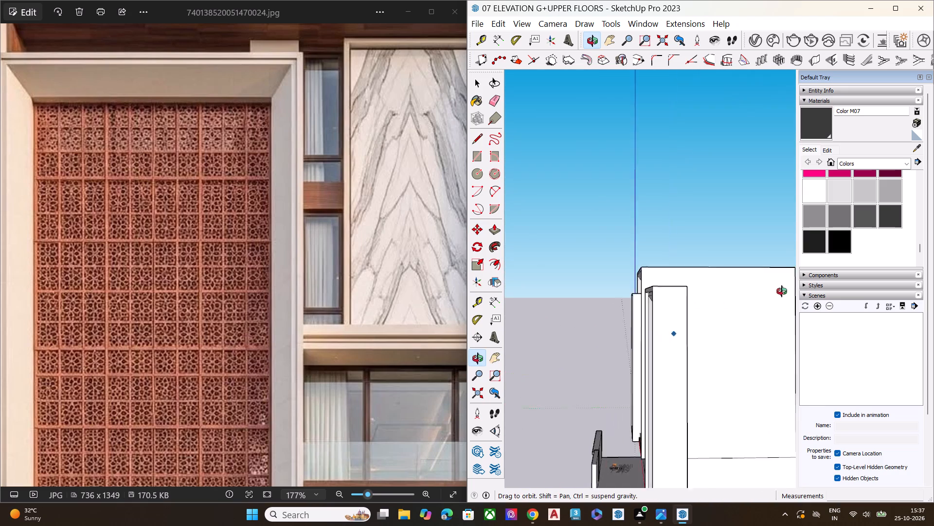
middle_drag(782, 291, 804, 291)
scroll(683, 301, up, 3)
scroll(672, 316, down, 1)
scroll(672, 317, up, 1)
scroll(666, 355, down, 2)
key(k)
scroll(677, 367, up, 4)
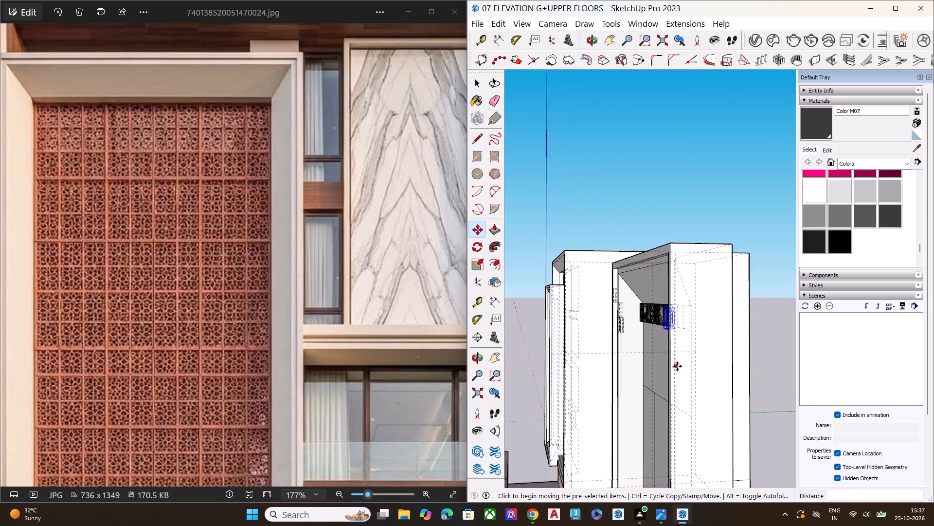
scroll(677, 366, up, 6)
scroll(672, 312, up, 18)
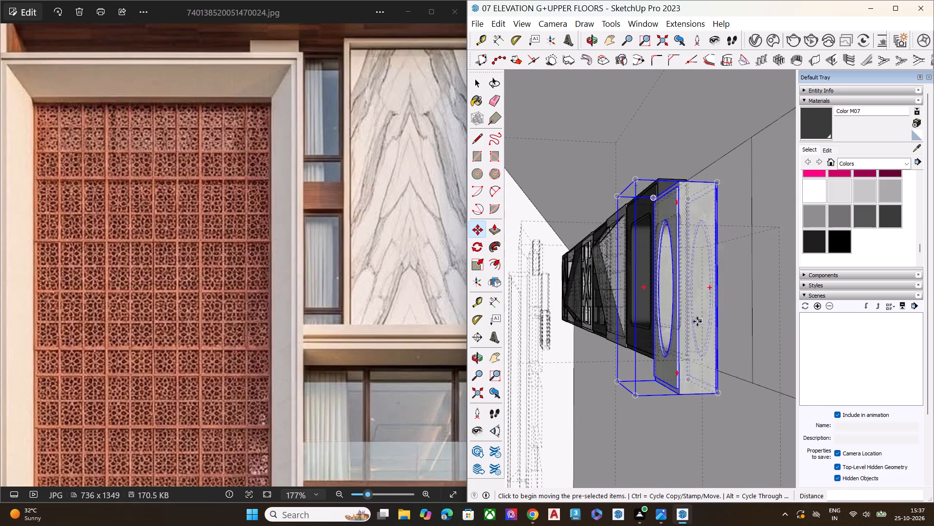
scroll(697, 321, up, 1)
middle_drag(691, 329, 541, 372)
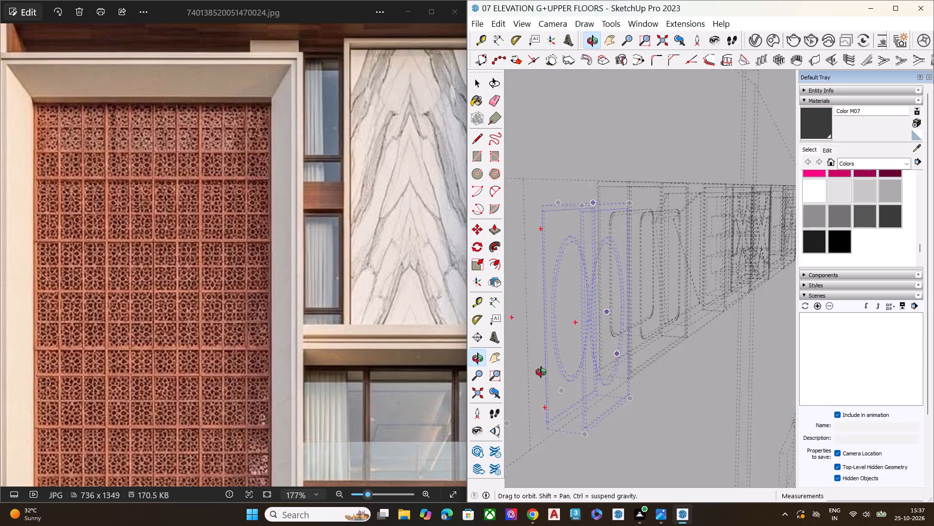
middle_drag(541, 372, 606, 358)
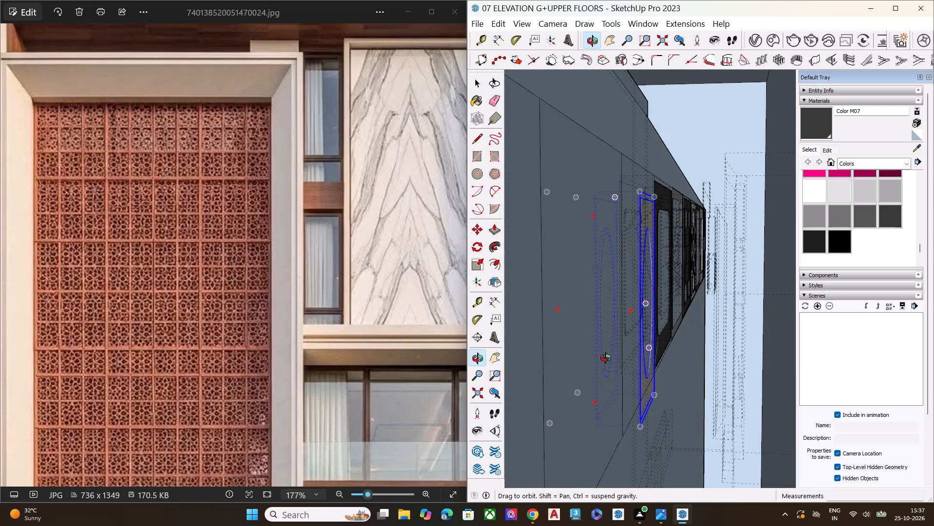
middle_drag(606, 358, 679, 356)
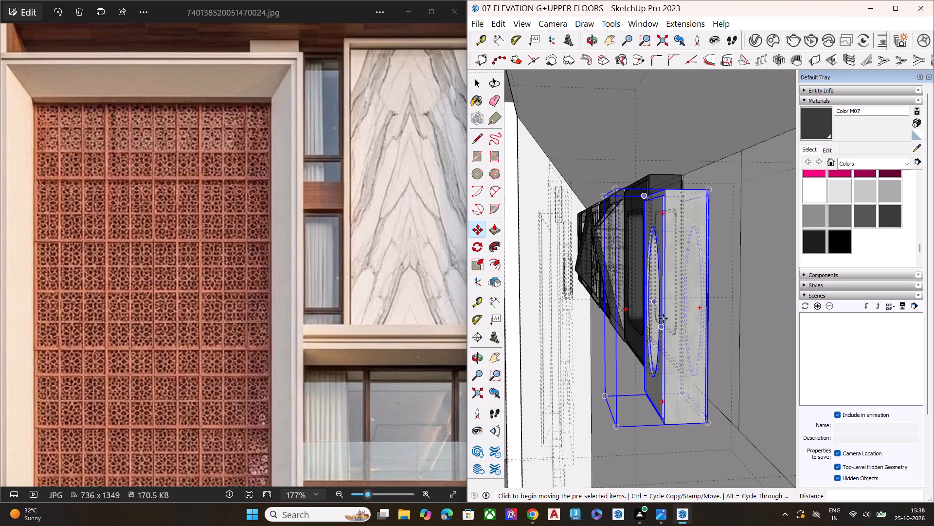
scroll(673, 195, up, 2)
middle_drag(669, 214, 751, 293)
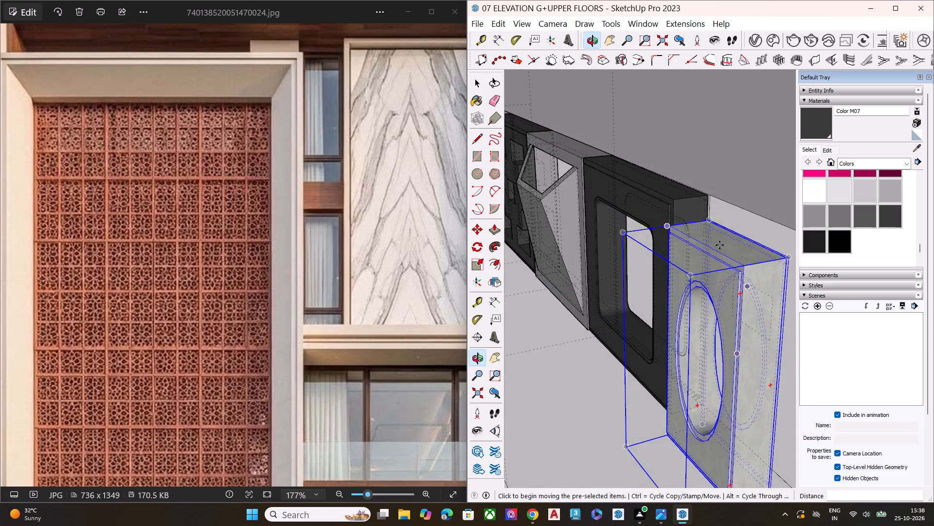
scroll(709, 227, up, 5)
scroll(708, 221, down, 1)
scroll(710, 220, up, 4)
middle_drag(692, 223, 757, 255)
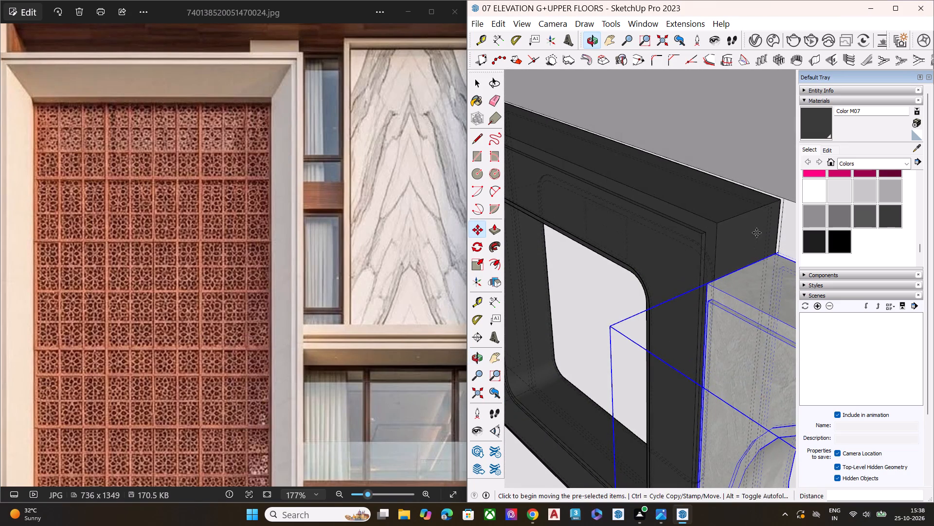
Scale the rounded-opening block in the seventh square slightly wider on the side facing the eighth square.
key(space)
click(756, 237)
click(752, 241)
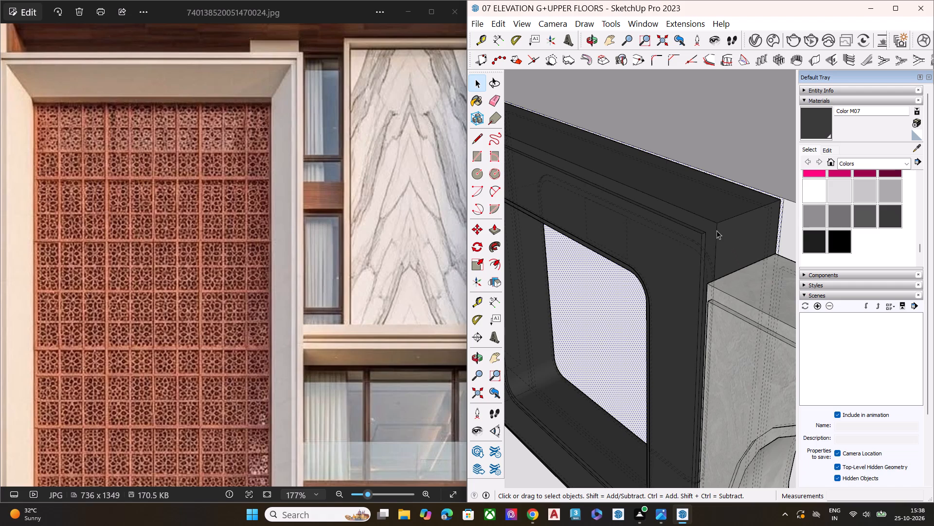
click(716, 230)
key(s)
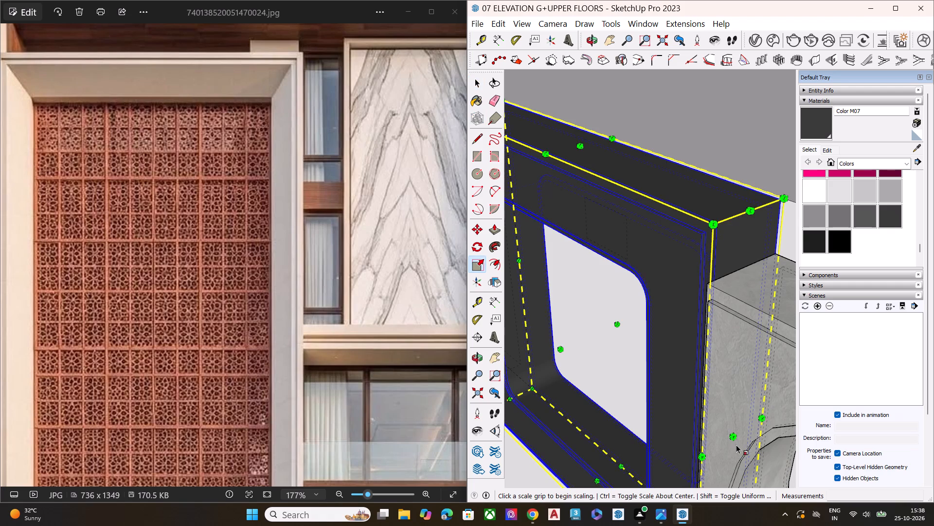
click(734, 440)
click(737, 442)
key(space)
Inspect the joint between the rounded-opening and oval-opening blocks and turn the display of back edges off.
middle_drag(745, 286, 749, 246)
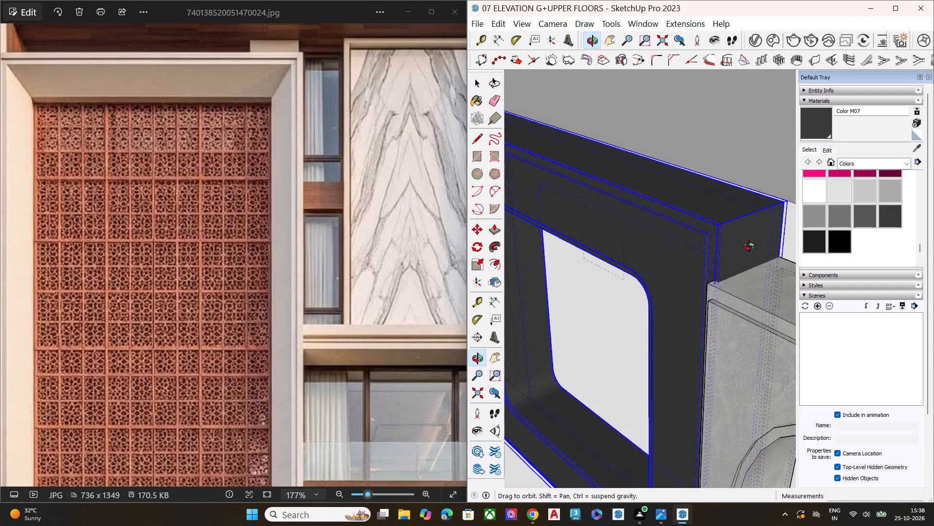
middle_drag(749, 246, 738, 196)
scroll(754, 208, up, 1)
scroll(789, 224, down, 1)
scroll(802, 225, up, 6)
scroll(636, 261, down, 13)
middle_drag(701, 342, 753, 343)
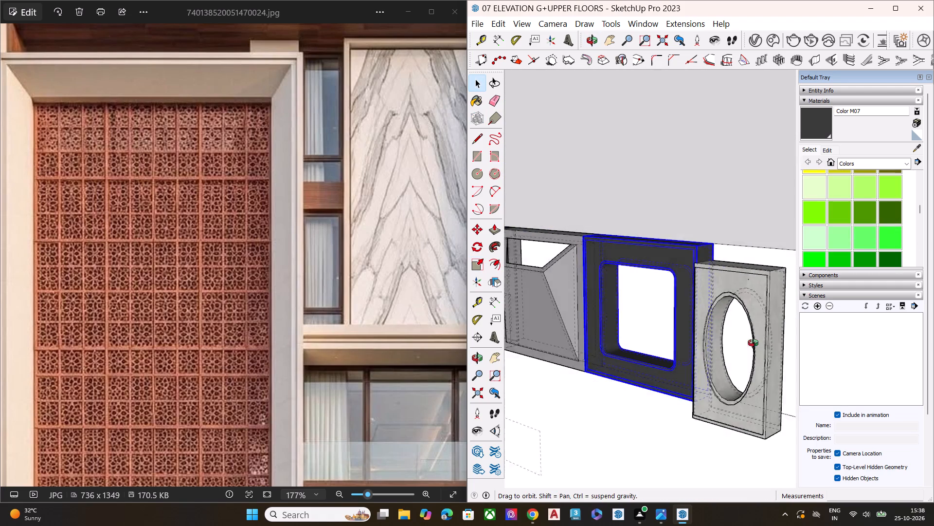
middle_drag(753, 343, 848, 347)
scroll(684, 316, down, 3)
scroll(688, 318, up, 2)
scroll(692, 321, down, 4)
scroll(698, 337, up, 1)
key(k)
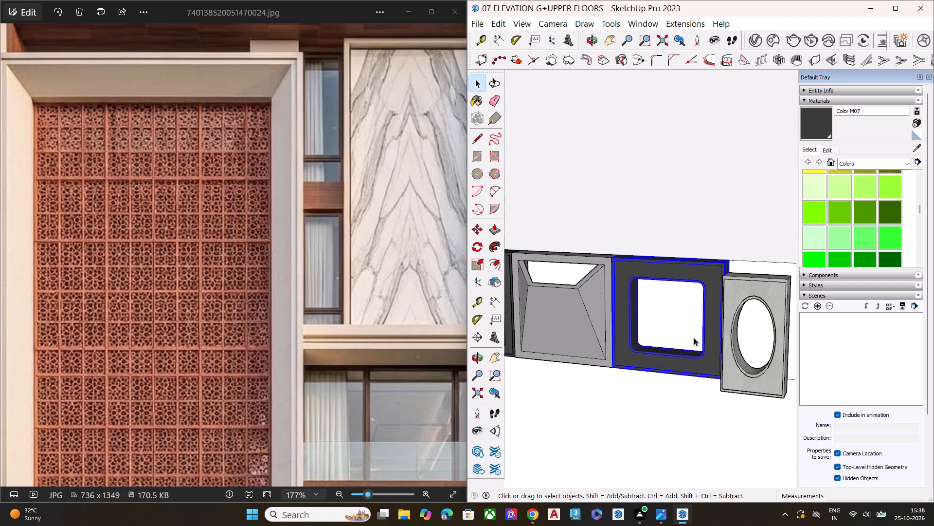
Move the oval-opening block up so its rear top corner meets the rear top corner of the rounded-opening block at the recess wall.
middle_drag(698, 341, 869, 340)
scroll(754, 245, up, 10)
middle_drag(703, 294, 586, 379)
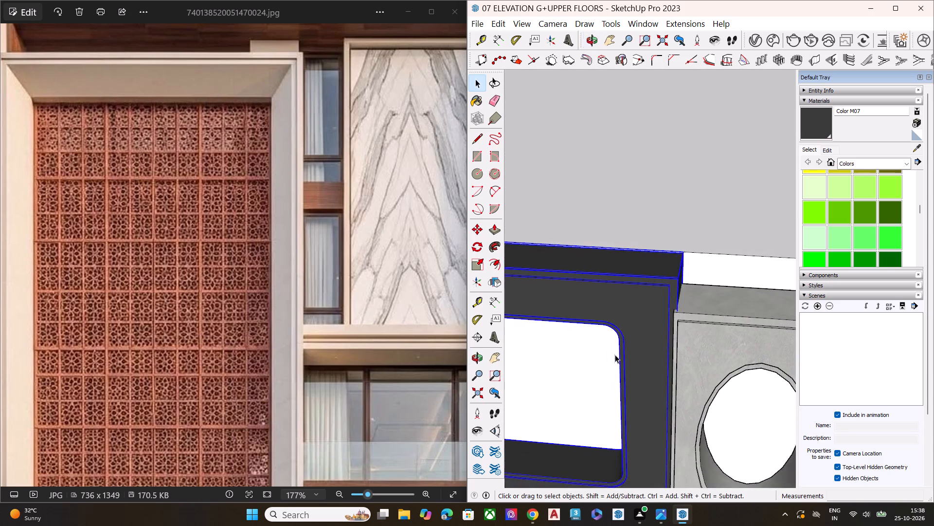
scroll(666, 326, up, 8)
click(687, 311)
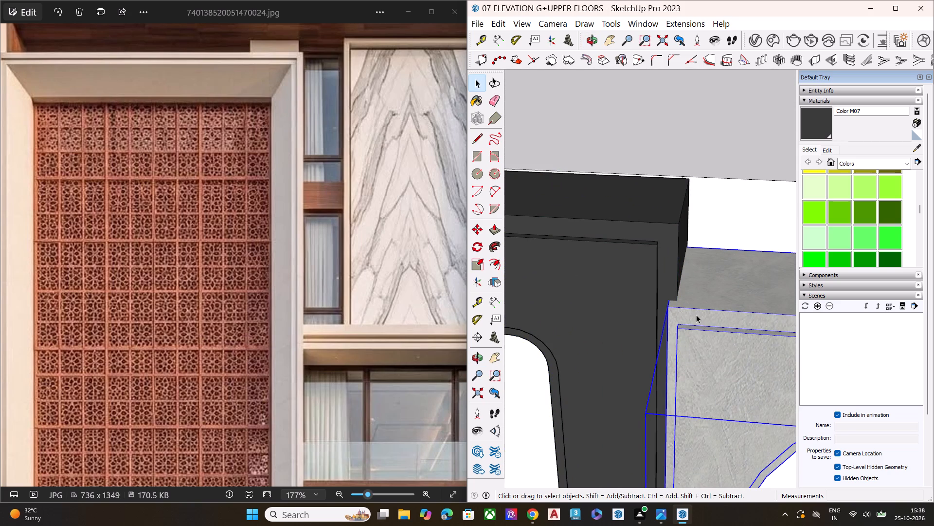
key(m)
click(685, 244)
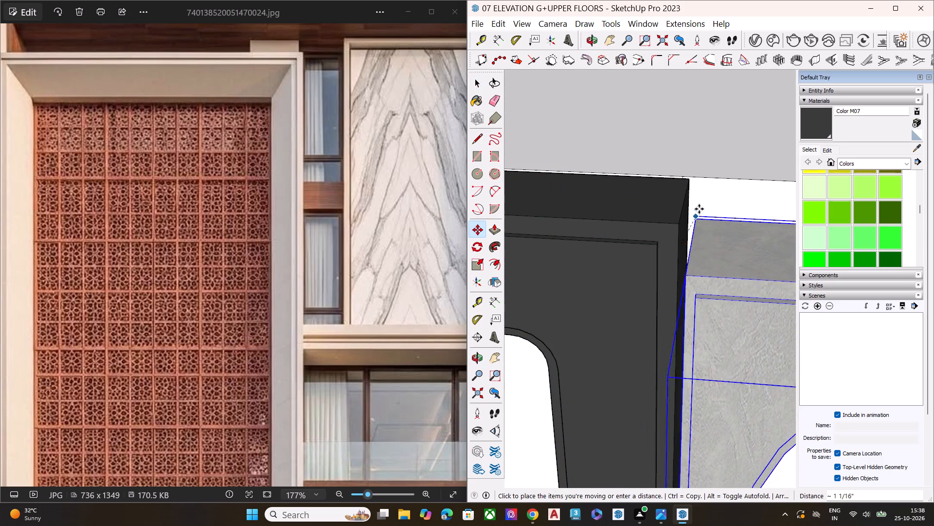
drag(686, 178, 691, 181)
click(696, 189)
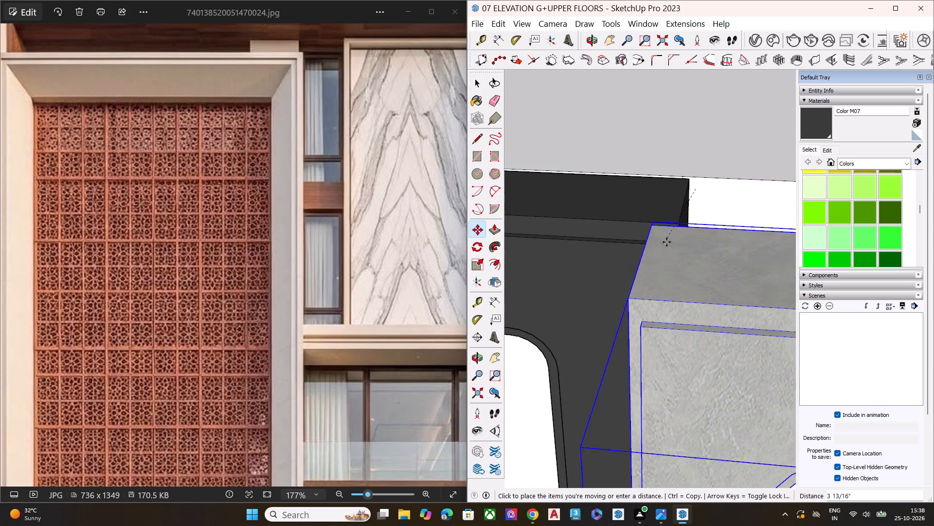
scroll(694, 195, up, 1)
click(702, 182)
Move the oval-opening block about 1/4" sideways so its side edge meets the rounded-opening block's front top corner.
middle_drag(643, 257, 770, 207)
scroll(755, 200, up, 5)
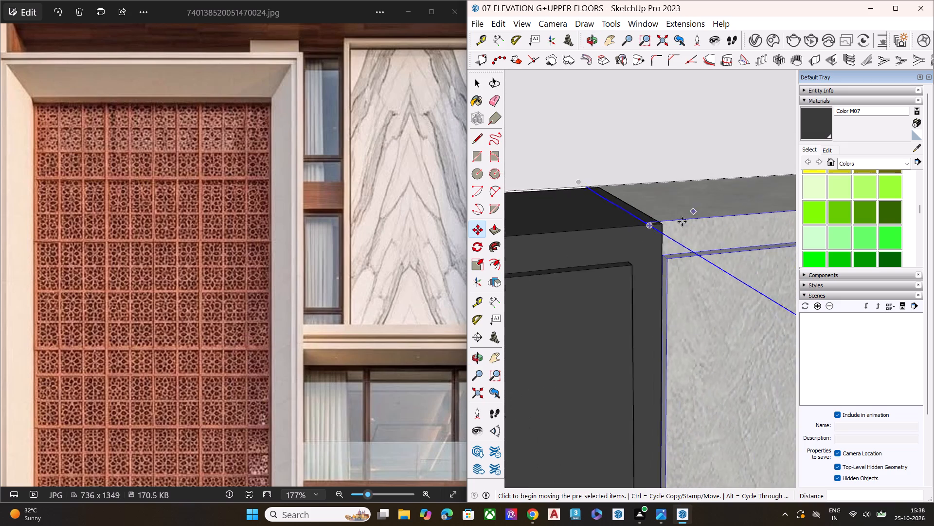
scroll(682, 222, up, 6)
click(601, 229)
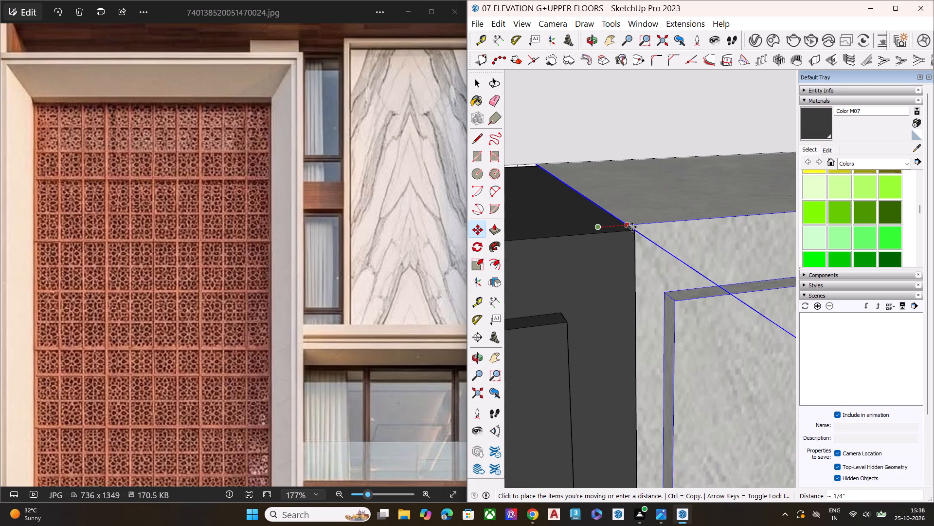
click(633, 227)
key(space)
Scale the oval-opening block wider towards the ninth square by a factor of about 1.35.
scroll(604, 267, down, 8)
middle_drag(649, 331, 747, 273)
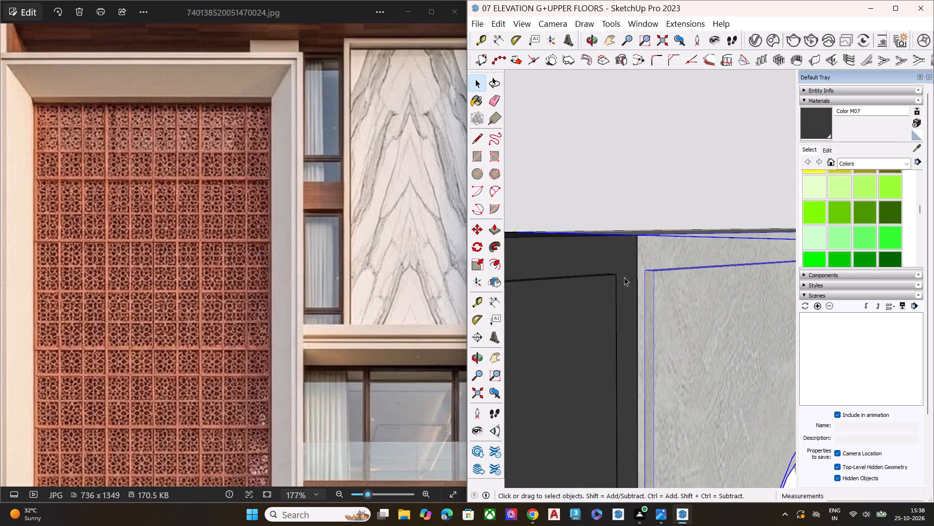
scroll(612, 279, down, 7)
middle_drag(740, 294, 583, 343)
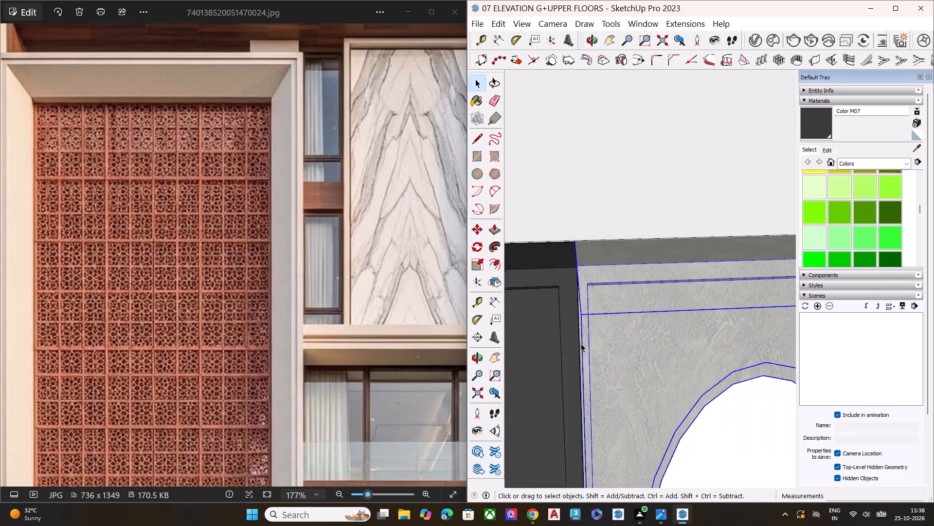
scroll(581, 343, up, 1)
scroll(578, 310, down, 7)
middle_drag(706, 328, 530, 328)
scroll(531, 325, up, 1)
scroll(630, 271, down, 13)
key(space)
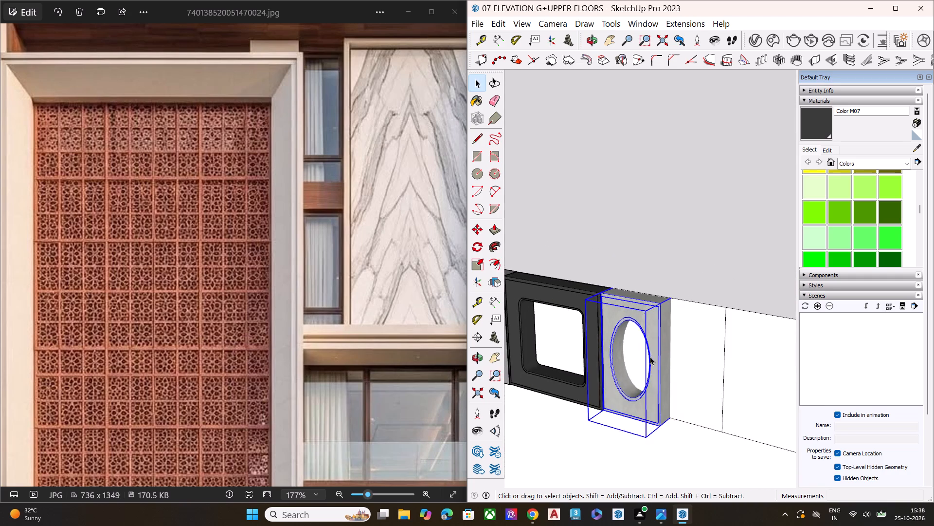
middle_drag(654, 357, 659, 323)
scroll(660, 331, up, 2)
scroll(660, 354, down, 1)
scroll(657, 365, up, 3)
key(s)
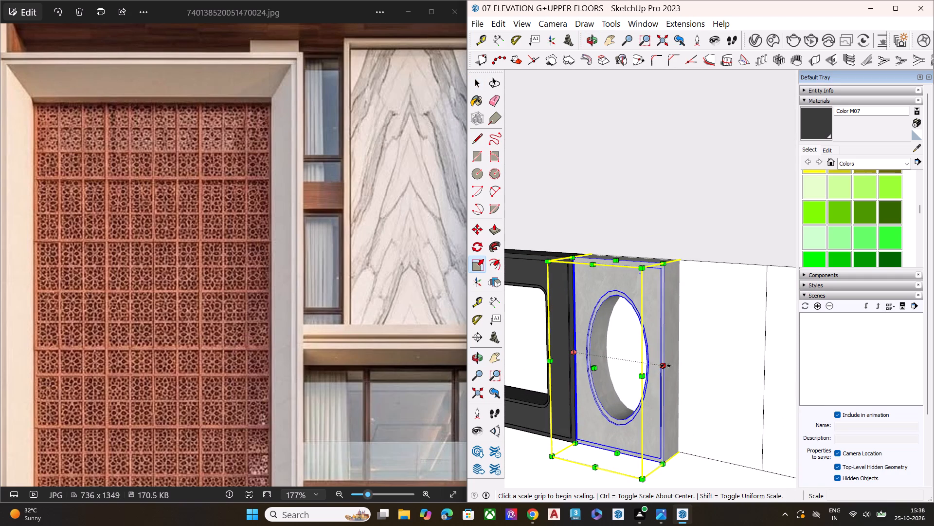
click(665, 366)
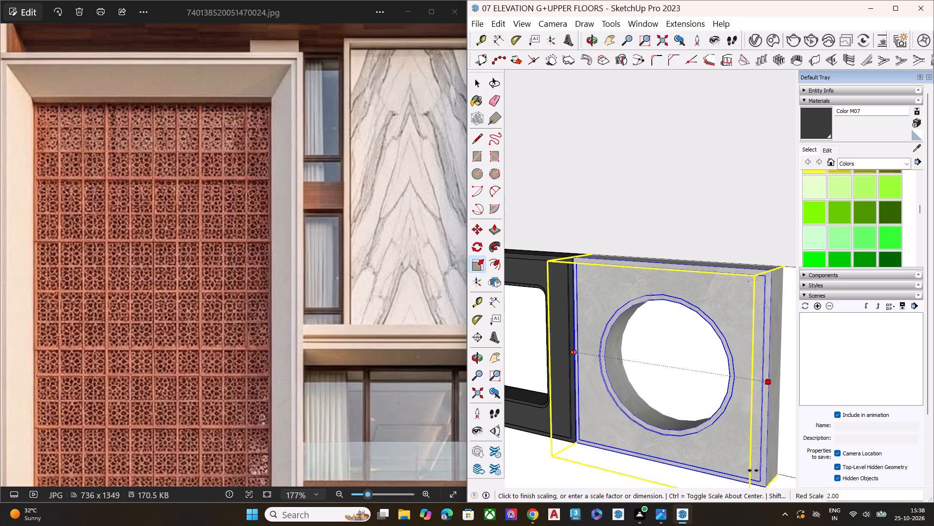
click(695, 440)
Scale the oval-opening block wider again by about 1.32, towards the far edge of the eighth square.
middle_drag(719, 515, 709, 470)
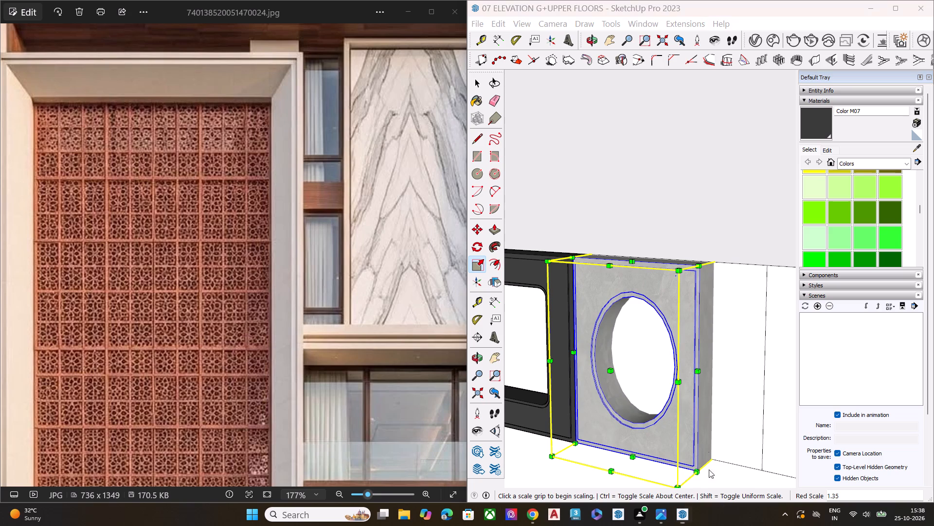
middle_drag(709, 470, 692, 412)
scroll(693, 414, up, 3)
scroll(646, 387, down, 6)
middle_drag(701, 457, 676, 344)
scroll(672, 343, up, 1)
click(668, 347)
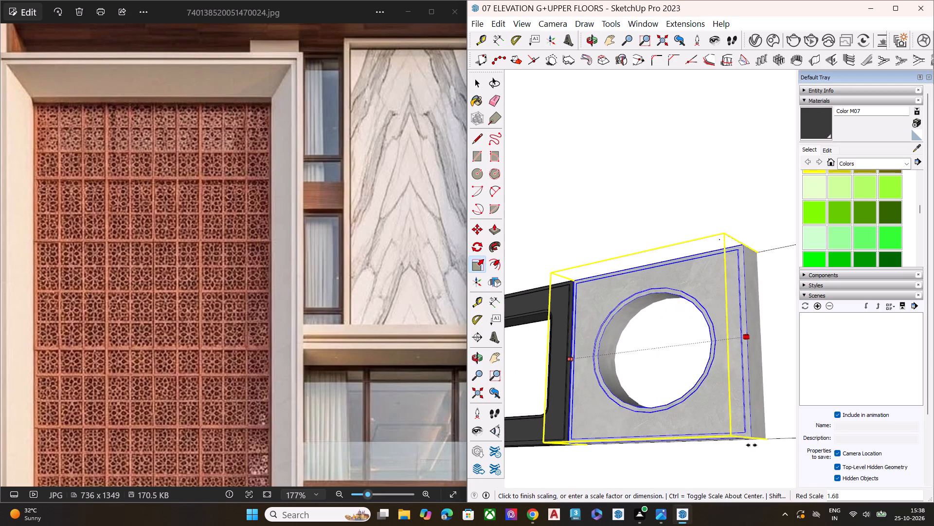
click(707, 445)
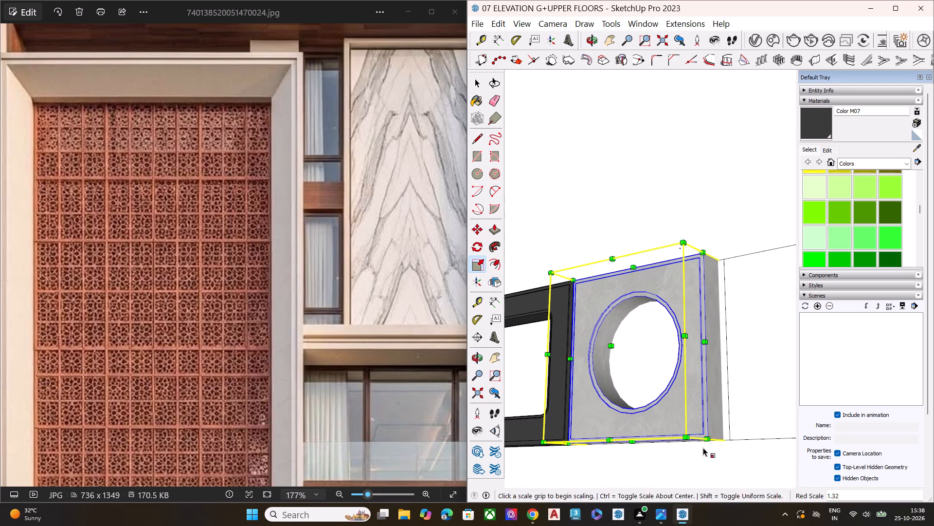
key(space)
Move the oval-opening block about 5/16" so its far rear top corner meets the top corner of the eighth square.
scroll(714, 393, up, 5)
middle_drag(703, 355, 687, 496)
scroll(696, 276, up, 6)
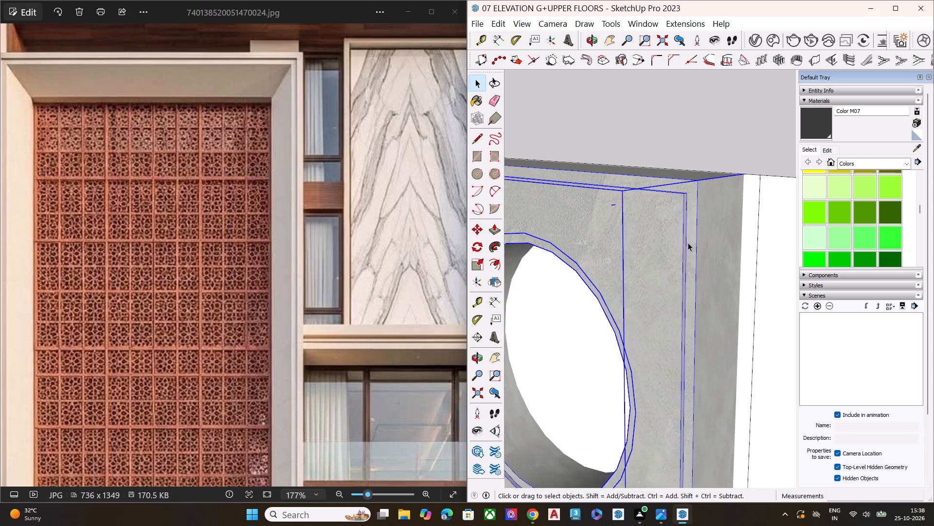
key(m)
click(749, 169)
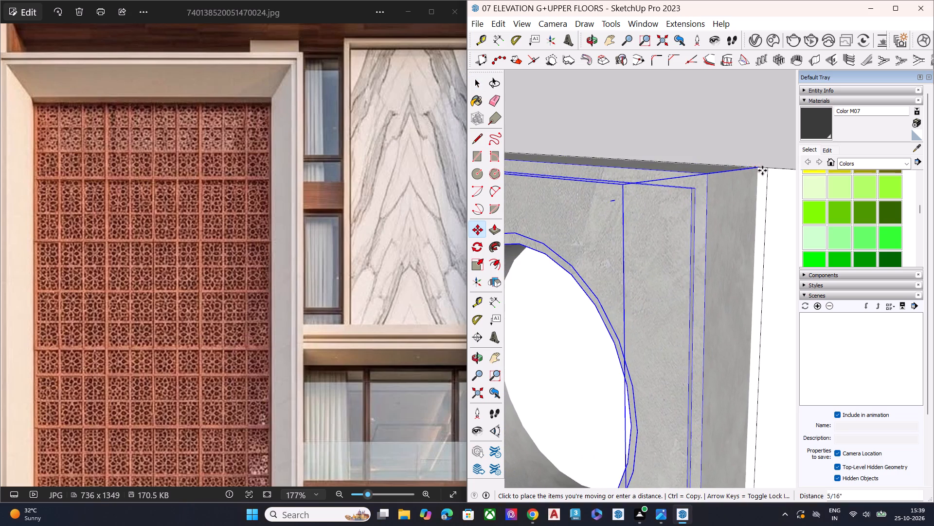
click(765, 169)
Scale the round-opening block in the eighth square by about 1.04 on the side facing the seventh-square block, closing the gap.
scroll(697, 191, down, 6)
middle_drag(695, 231, 524, 186)
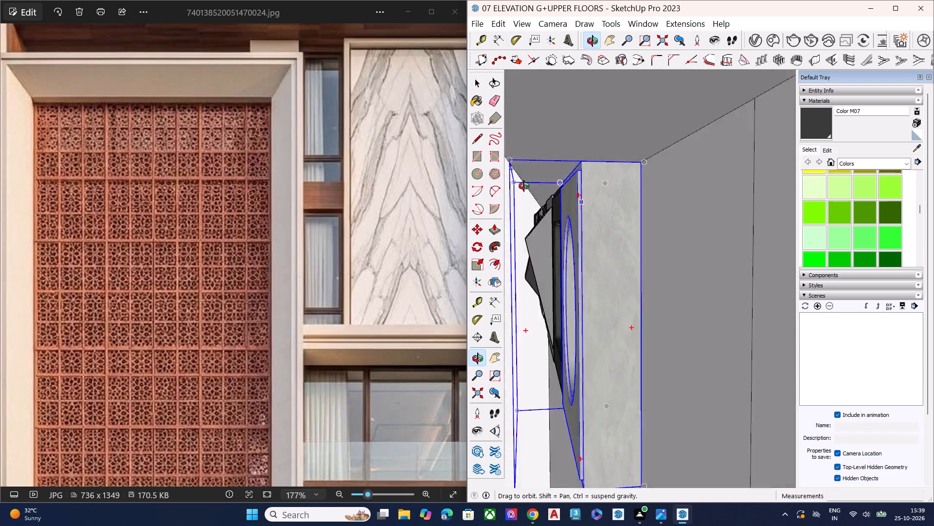
middle_drag(524, 186, 834, 197)
middle_drag(551, 295, 700, 265)
scroll(563, 276, down, 7)
middle_drag(540, 294, 680, 403)
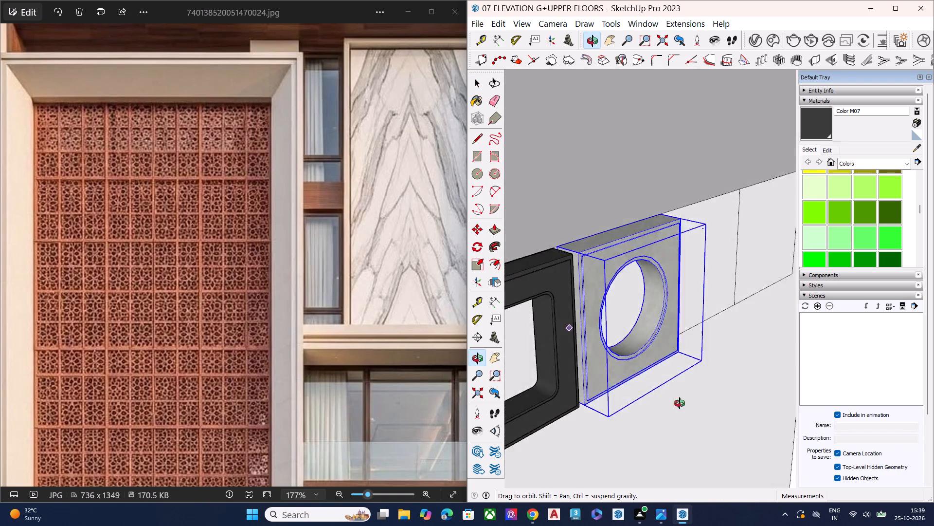
middle_drag(680, 403, 690, 413)
scroll(640, 337, up, 1)
scroll(637, 333, down, 1)
scroll(621, 307, up, 6)
scroll(597, 346, up, 1)
middle_drag(594, 346, 517, 357)
key(s)
scroll(535, 357, up, 6)
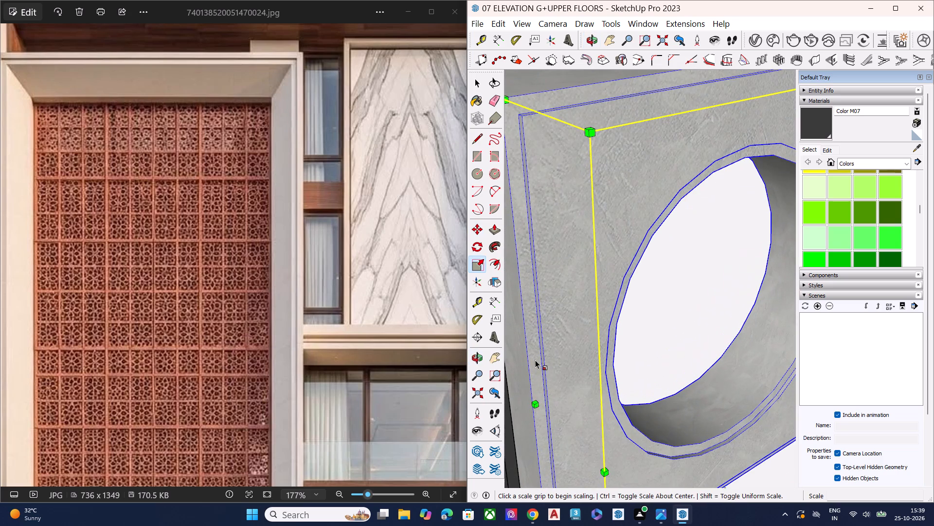
scroll(533, 403, down, 2)
scroll(533, 403, up, 1)
scroll(533, 403, down, 3)
middle_drag(554, 390, 523, 390)
scroll(527, 369, up, 3)
scroll(633, 283, down, 7)
scroll(549, 354, up, 5)
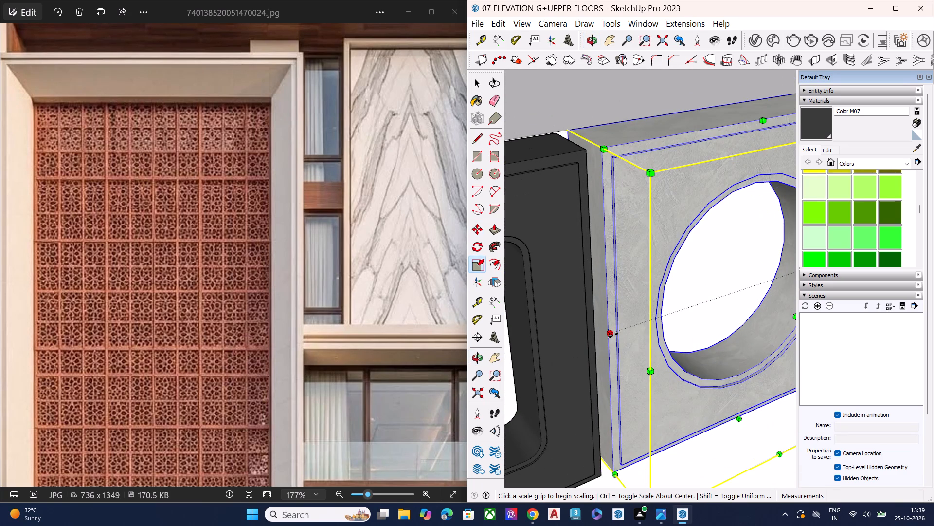
click(612, 335)
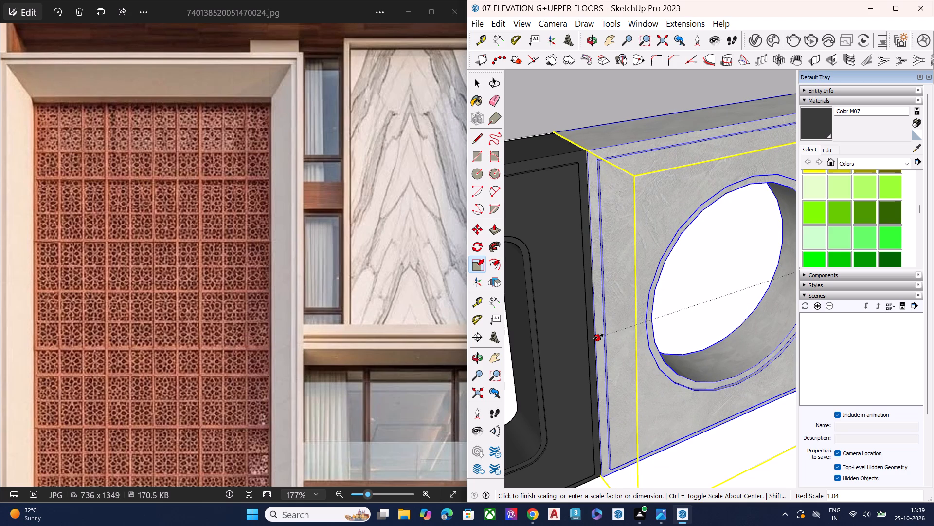
click(599, 337)
key(space)
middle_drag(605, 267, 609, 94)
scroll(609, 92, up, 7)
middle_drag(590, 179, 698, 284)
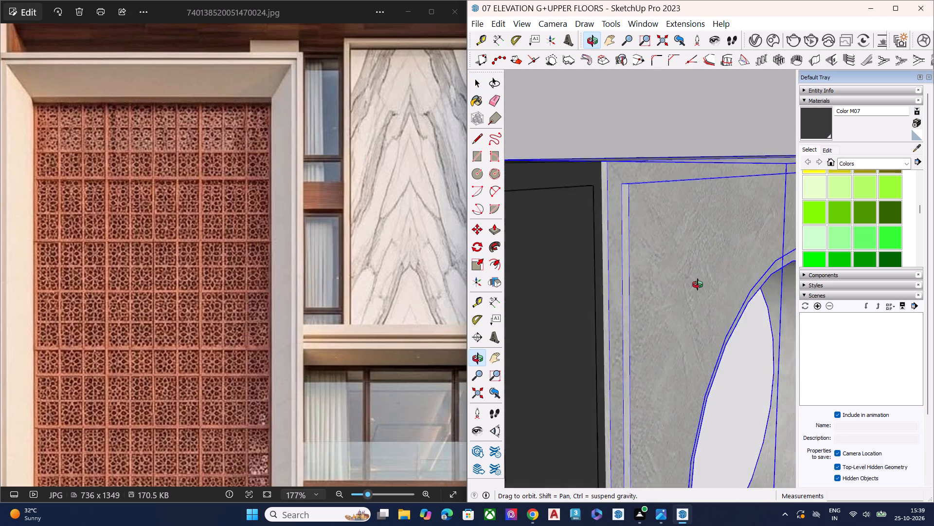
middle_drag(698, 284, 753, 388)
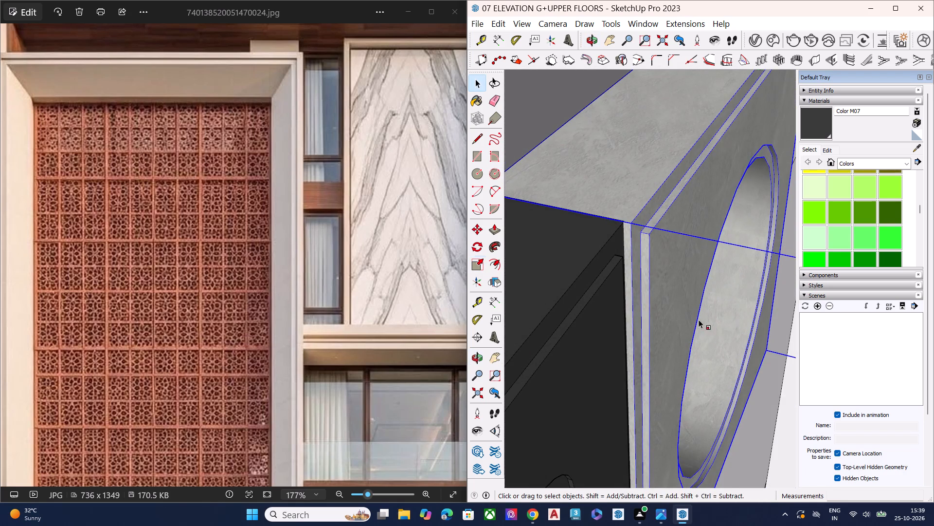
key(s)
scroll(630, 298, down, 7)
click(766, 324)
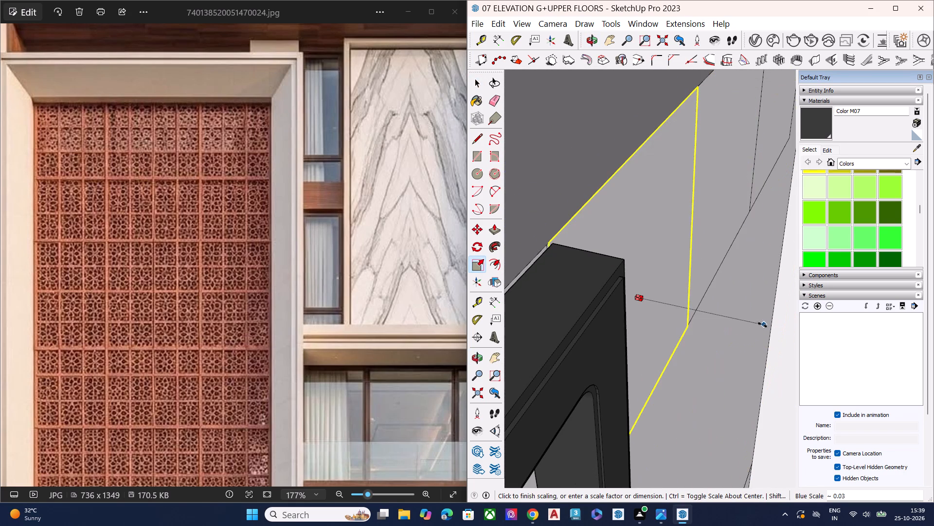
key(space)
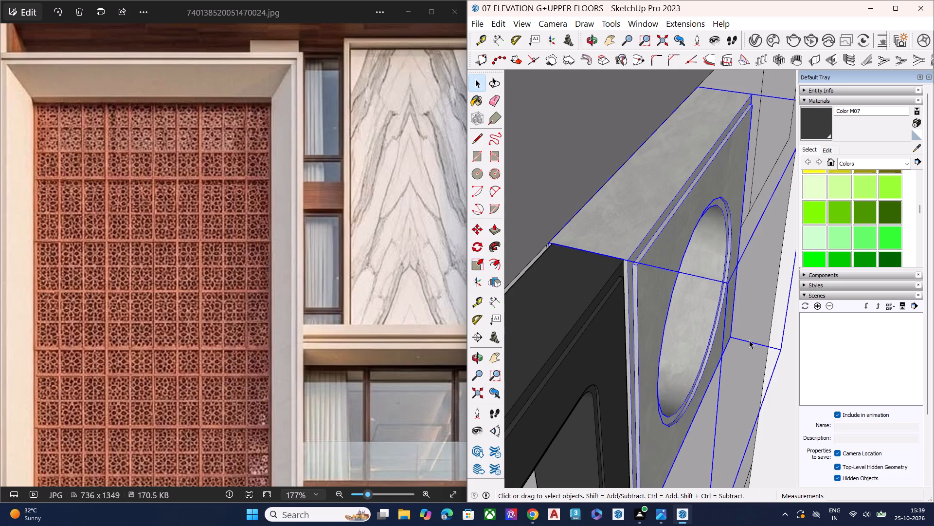
Examine the fitted block in the eighth square and the whole row of pattern blocks in the recess.
key(space)
scroll(567, 299, down, 8)
scroll(495, 230, up, 1)
scroll(495, 230, down, 10)
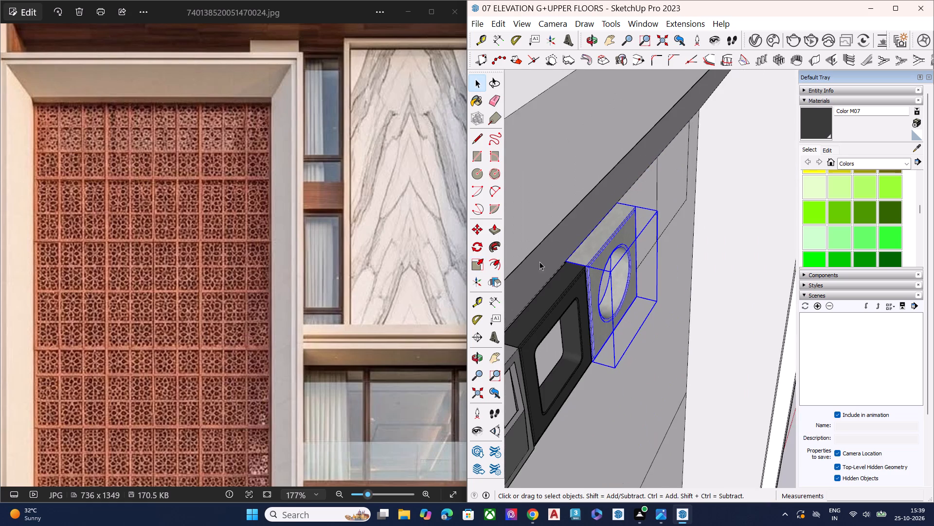
scroll(539, 262, down, 15)
scroll(577, 252, up, 1)
scroll(583, 254, down, 4)
scroll(586, 253, up, 1)
scroll(586, 253, down, 3)
scroll(586, 253, up, 1)
scroll(588, 258, down, 1)
scroll(588, 259, up, 1)
scroll(589, 261, down, 3)
middle_drag(646, 345, 594, 223)
scroll(608, 221, up, 1)
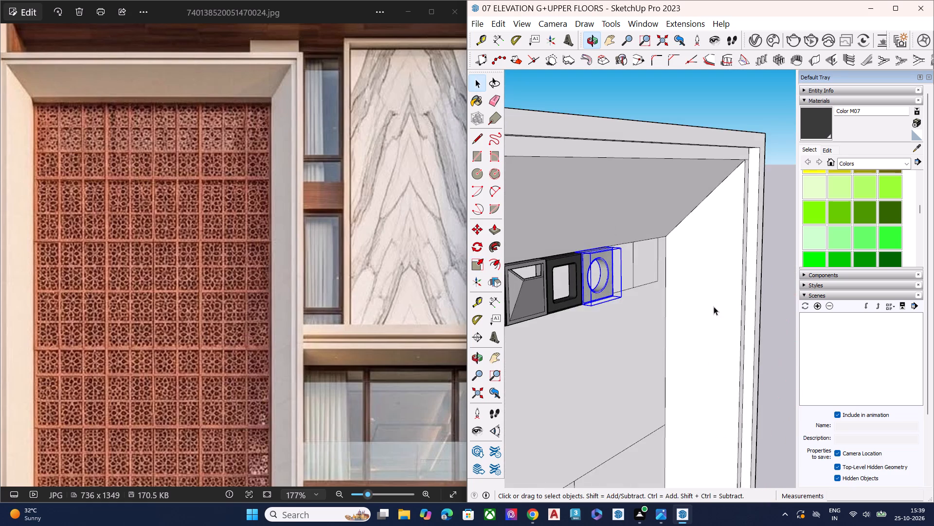
key(space)
scroll(706, 307, up, 1)
scroll(706, 307, down, 7)
click(770, 359)
scroll(674, 335, down, 6)
middle_drag(697, 353, 454, 323)
scroll(572, 317, up, 2)
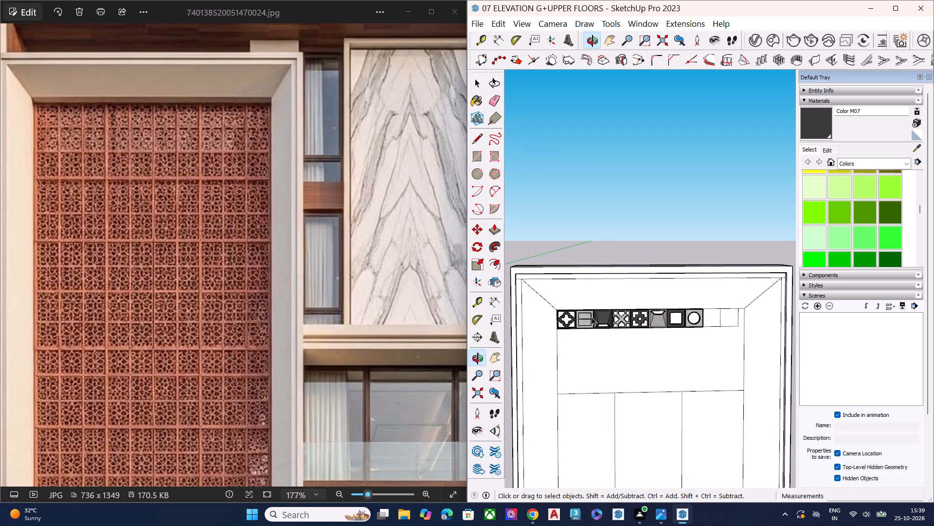
Select all eight pattern blocks in the recess's upper row and make them into one group.
scroll(592, 317, up, 6)
scroll(566, 325, down, 6)
scroll(636, 320, up, 6)
scroll(717, 331, down, 1)
scroll(717, 331, up, 2)
scroll(717, 331, down, 5)
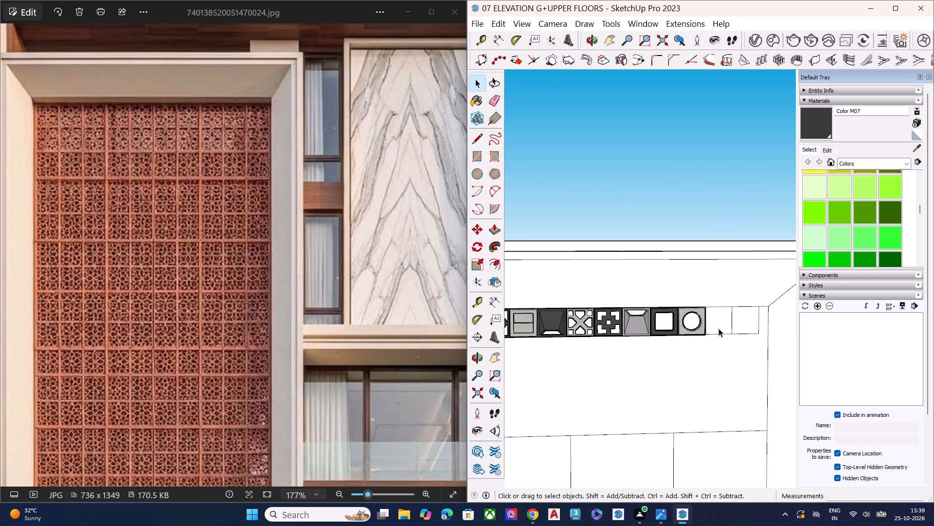
ctrl+click(686, 318)
ctrl+click(678, 328)
ctrl+click(643, 332)
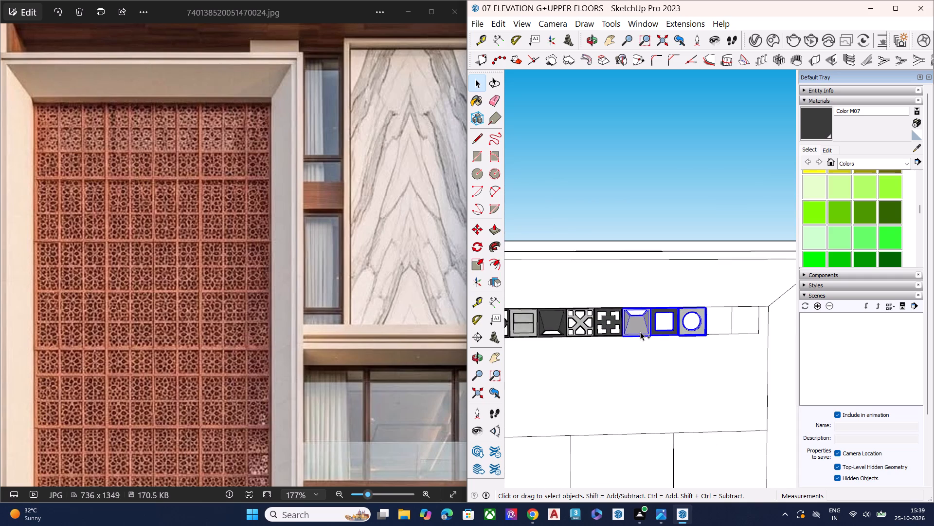
ctrl+click(612, 326)
ctrl+click(583, 328)
ctrl+scroll(690, 338, down, 3)
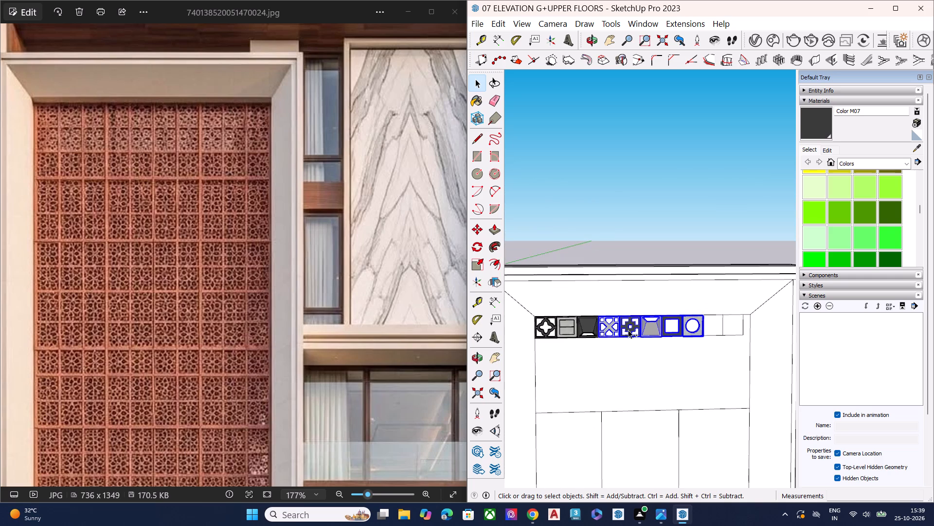
ctrl+scroll(575, 321, up, 3)
ctrl+click(548, 325)
ctrl+click(562, 331)
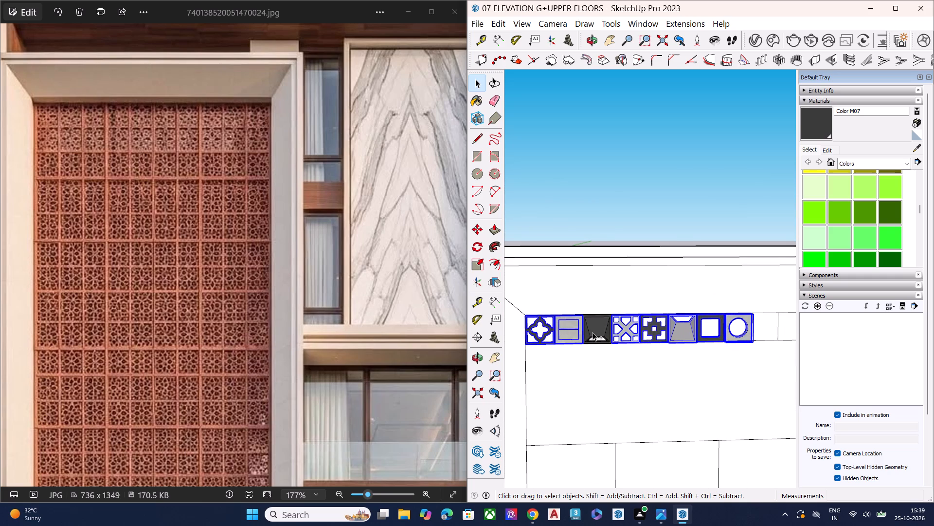
ctrl+click(596, 332)
ctrl+click(617, 333)
ctrl+click(647, 330)
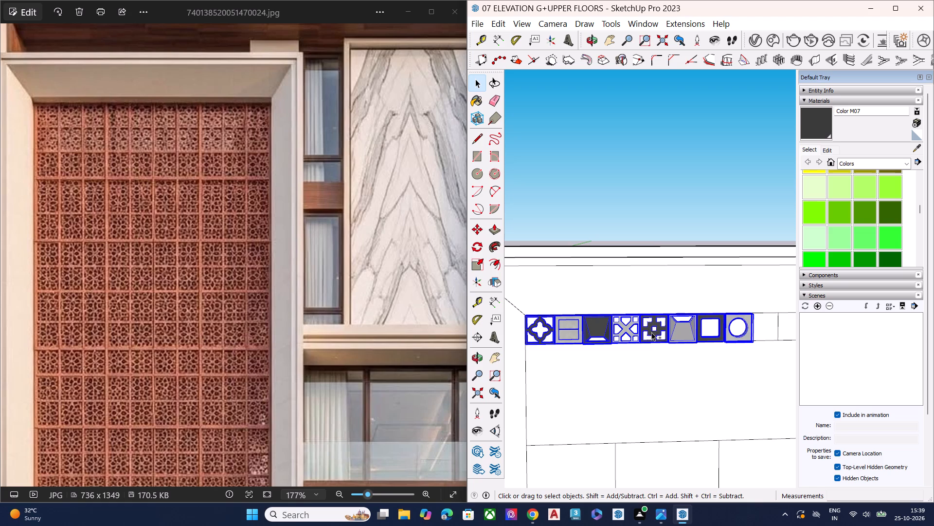
ctrl+scroll(541, 336, down, 4)
scroll(667, 335, up, 3)
scroll(667, 335, down, 1)
scroll(667, 335, up, 3)
right_click(674, 319)
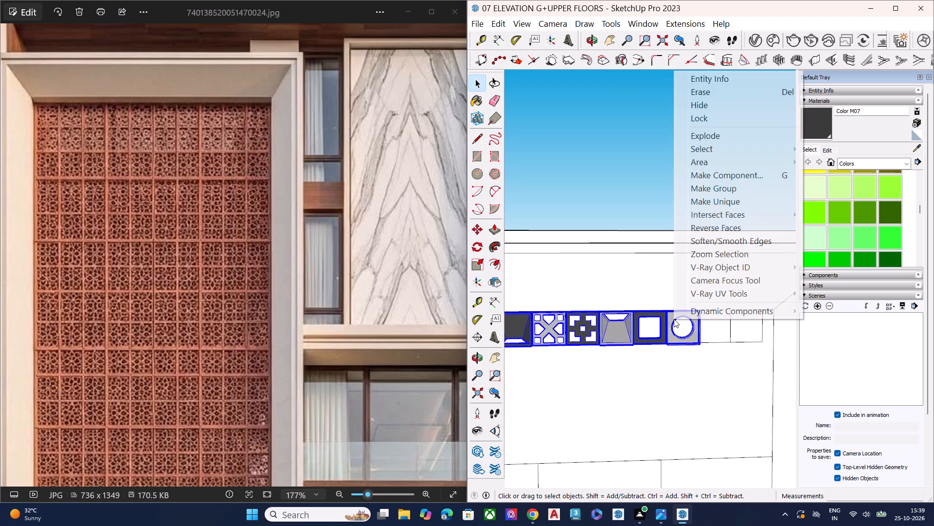
click(733, 188)
Move the group of eight pattern blocks out of the recess, clear of the row of ten squares.
scroll(596, 328, down, 4)
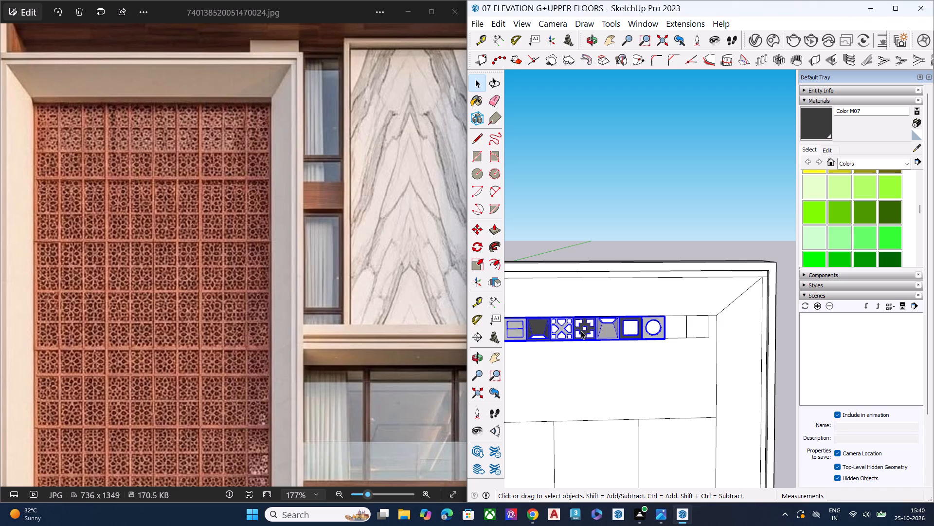
scroll(608, 255, down, 2)
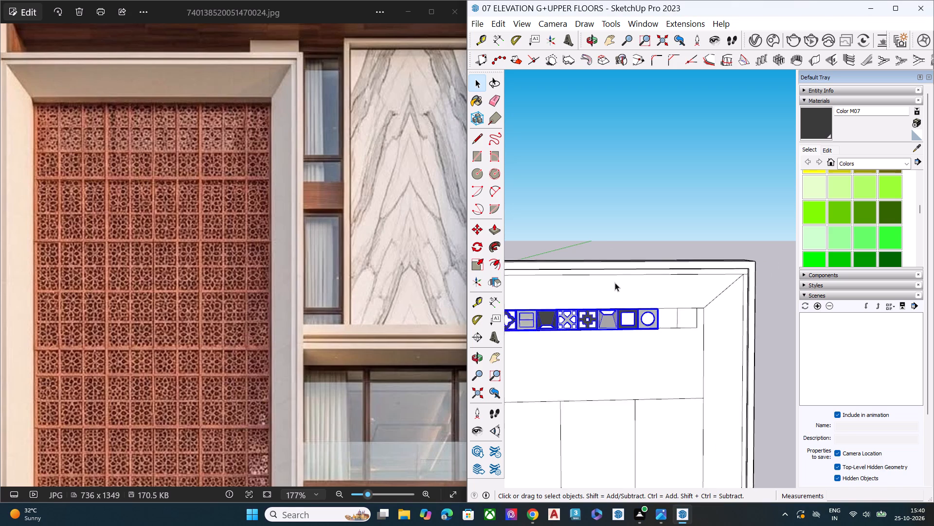
scroll(615, 282, down, 3)
middle_drag(632, 324, 609, 362)
scroll(615, 339, up, 8)
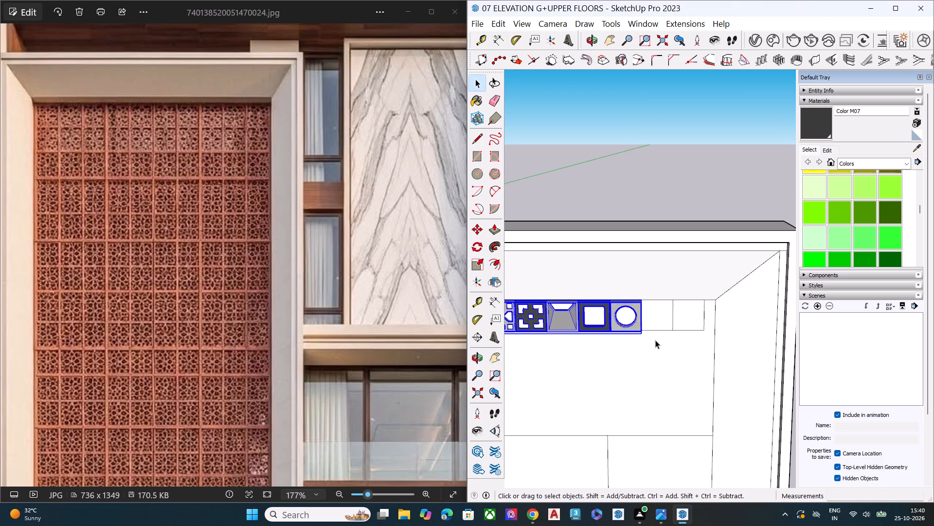
key(m)
click(630, 311)
scroll(596, 356, down, 5)
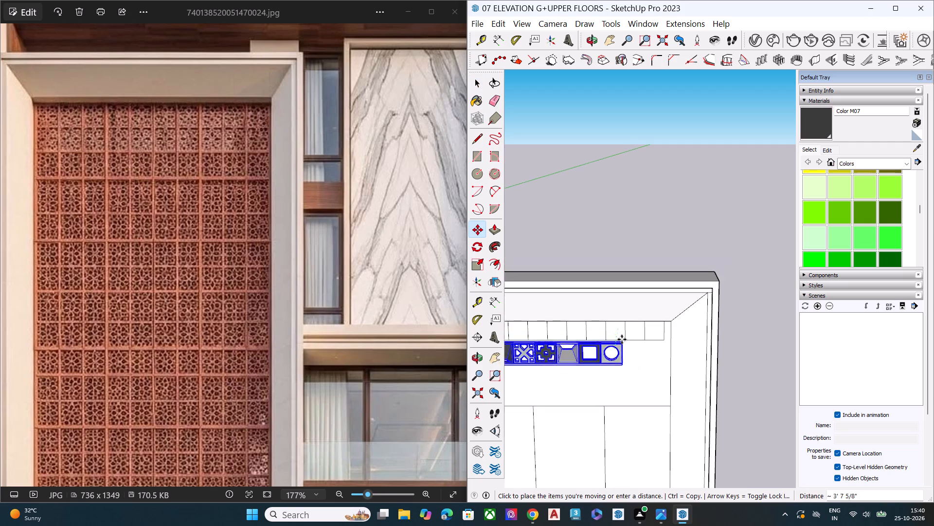
scroll(629, 329, down, 12)
click(764, 338)
key(space)
scroll(579, 326, up, 9)
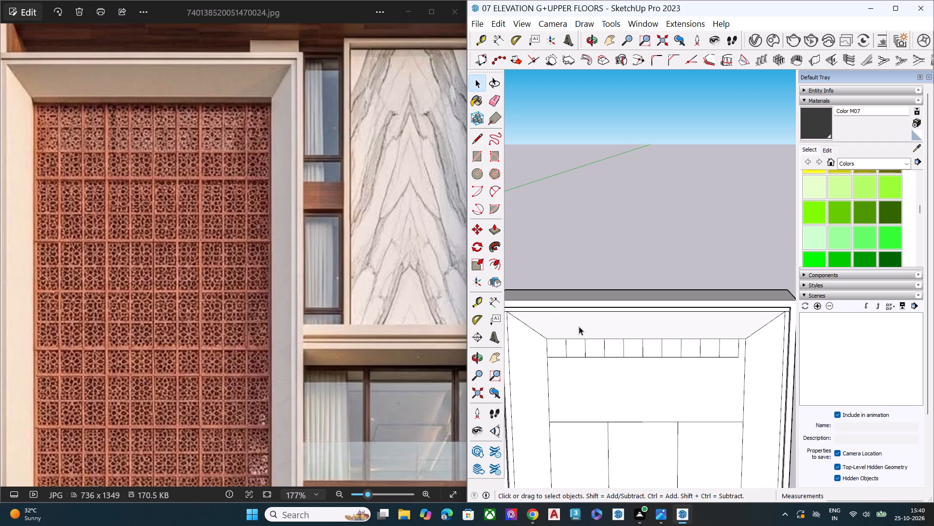
Erase the first four dividers and the bottom edges of the first five squares in the recess's upper row.
drag(735, 357, 557, 351)
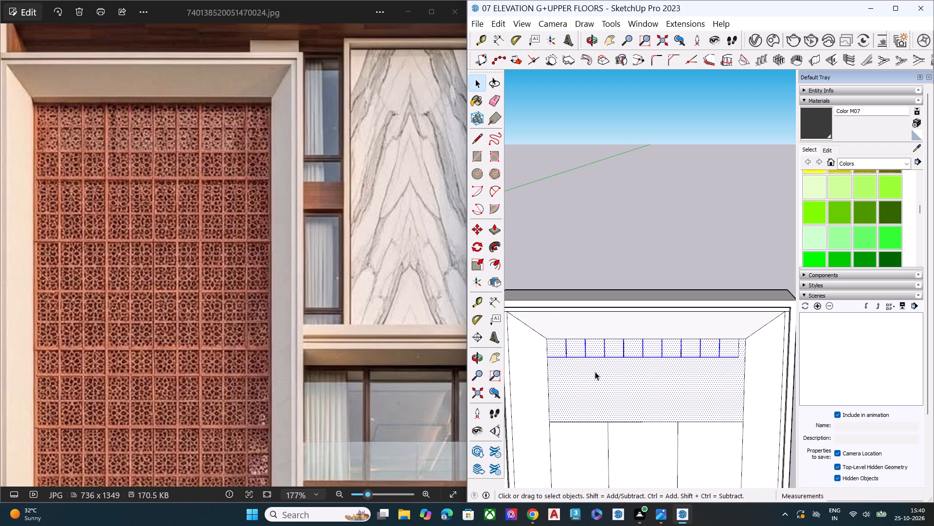
click(621, 226)
scroll(597, 364, up, 1)
scroll(597, 364, down, 1)
scroll(596, 364, up, 4)
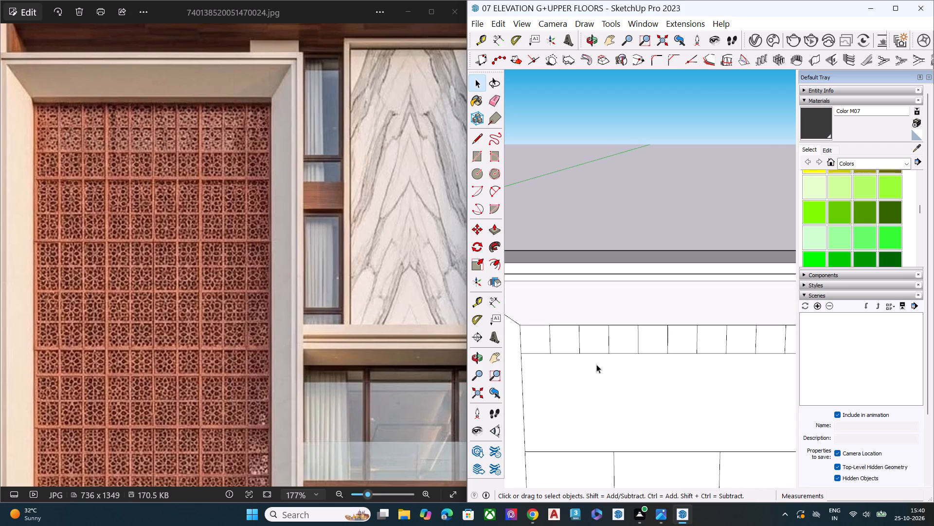
key(e)
click(550, 337)
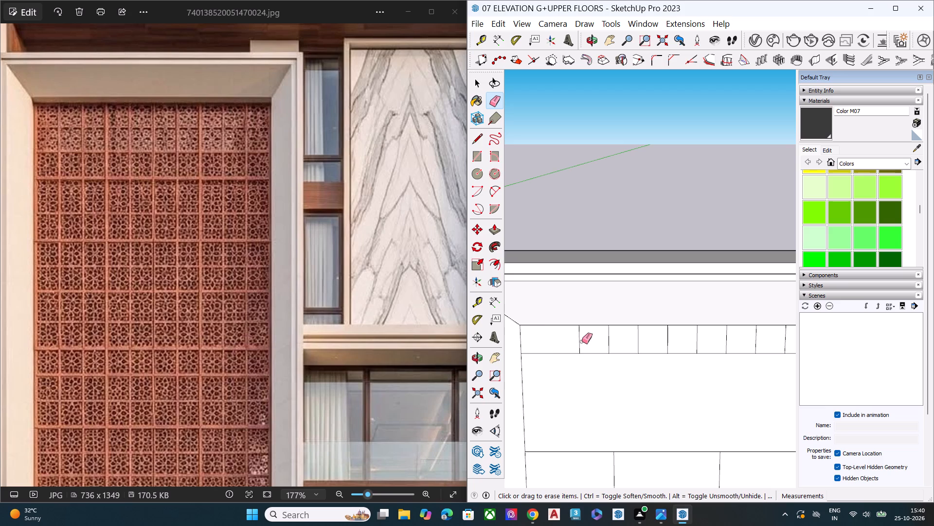
click(580, 343)
click(580, 351)
click(581, 354)
click(609, 346)
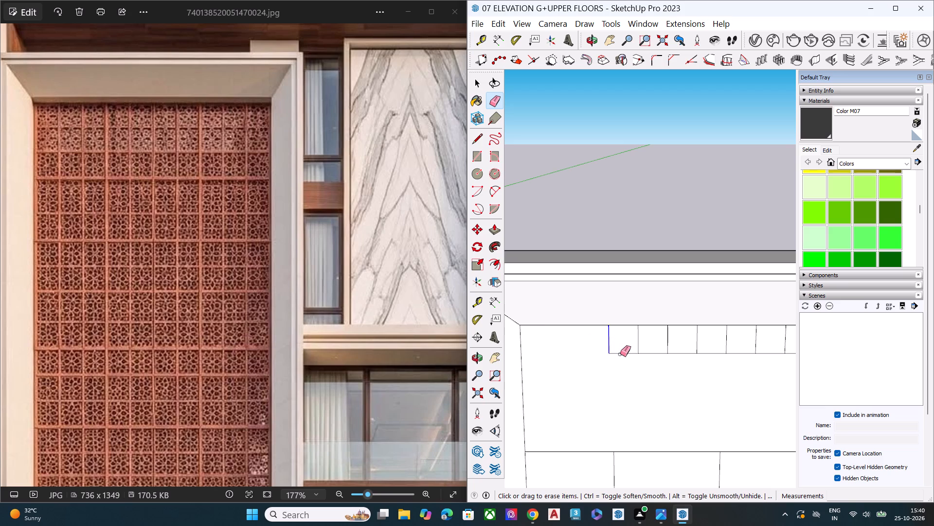
click(620, 354)
click(639, 344)
click(646, 355)
click(652, 354)
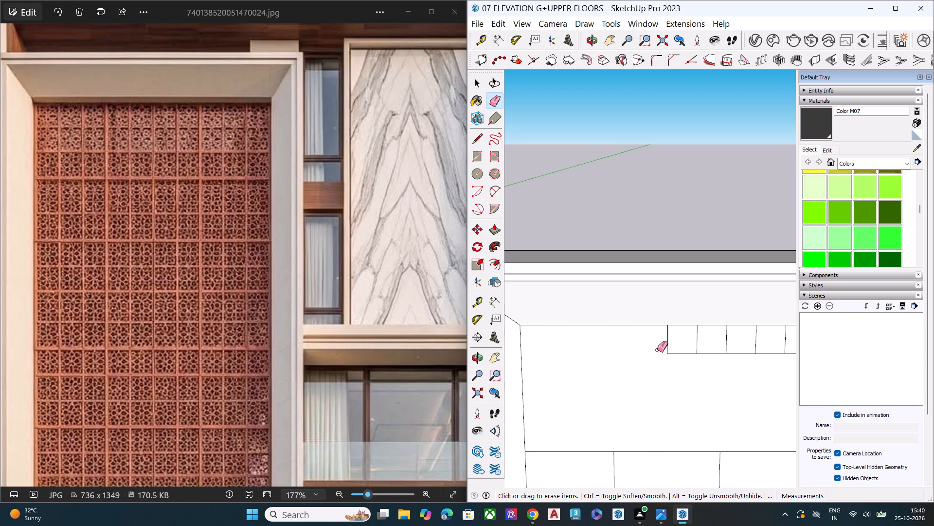
Erase the remaining dividers and bottom edges of the last five squares, clearing the whole row from the recess's back face.
click(667, 343)
click(680, 354)
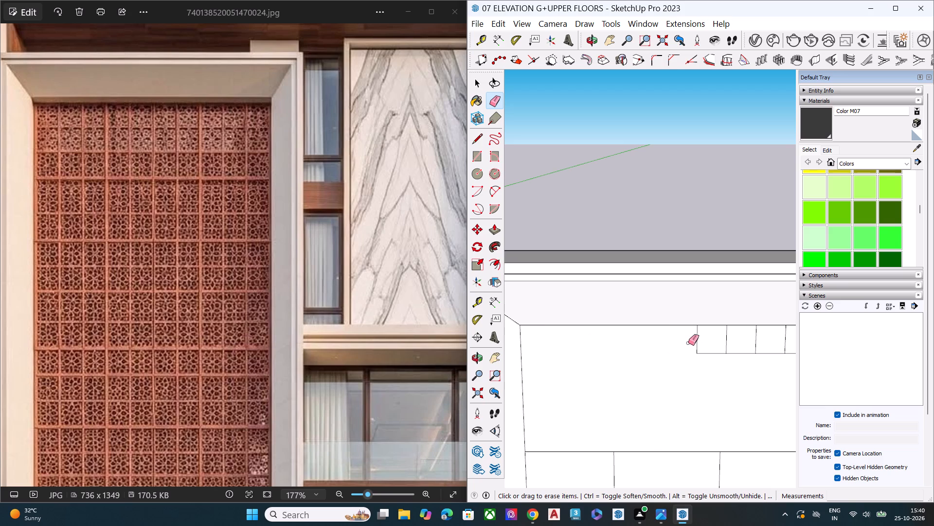
click(698, 341)
click(706, 353)
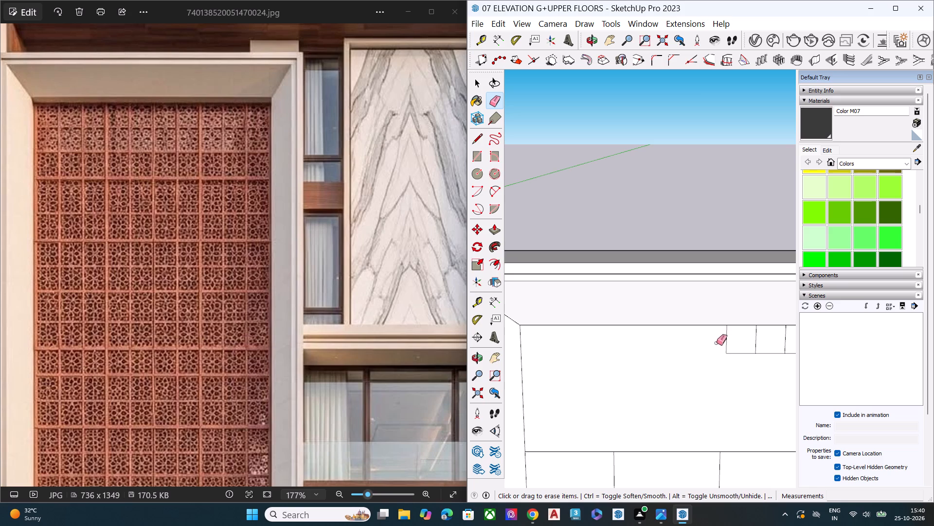
click(725, 339)
click(736, 354)
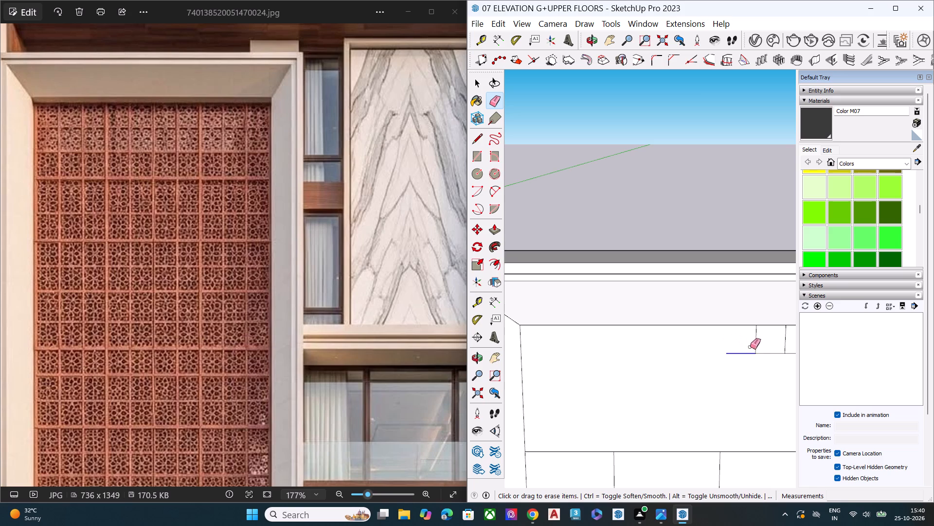
click(756, 341)
click(772, 354)
scroll(620, 349, down, 6)
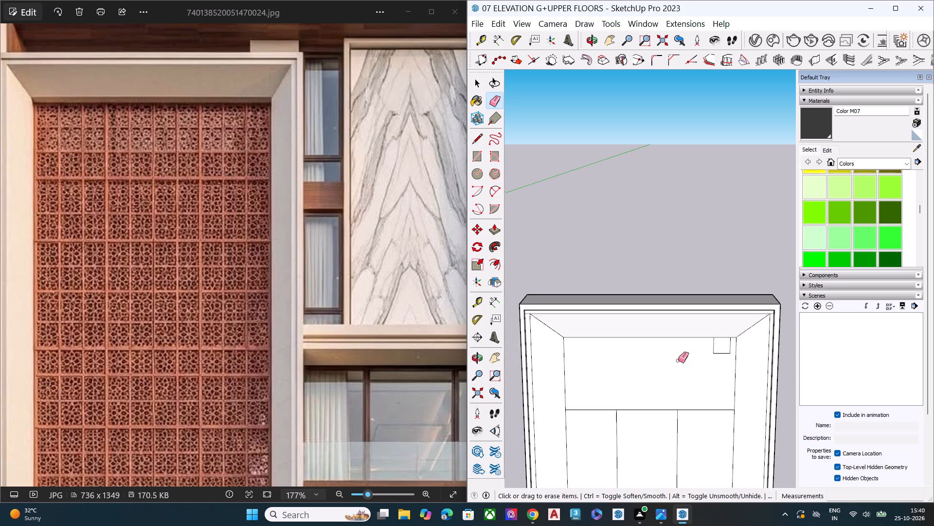
scroll(718, 355, up, 7)
click(711, 337)
click(709, 340)
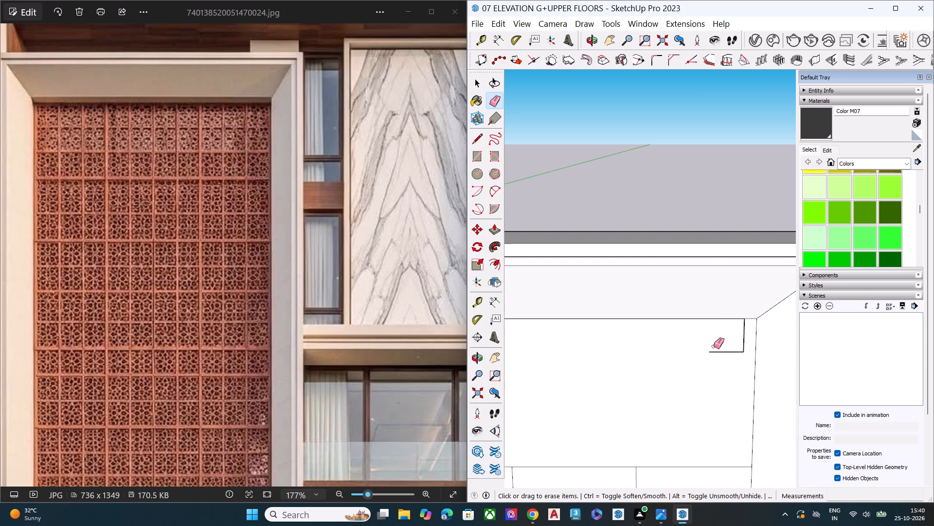
click(717, 351)
click(743, 338)
scroll(581, 315, down, 1)
scroll(581, 315, up, 1)
scroll(581, 315, down, 3)
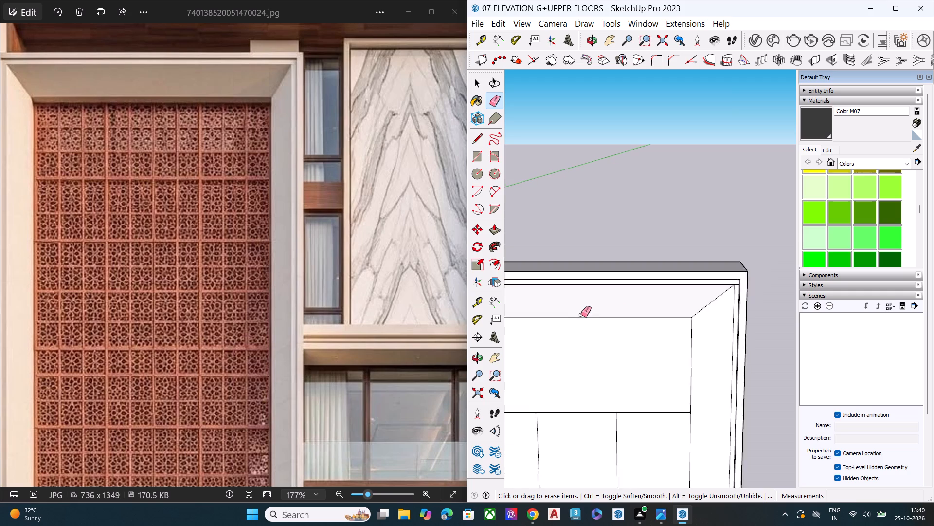
scroll(581, 315, down, 11)
key(space)
Delete the horizontal line segments and the two vertical lines dividing the recess's back face, leaving one undivided panel.
scroll(576, 316, down, 6)
scroll(683, 316, up, 1)
scroll(683, 316, down, 1)
scroll(683, 316, up, 5)
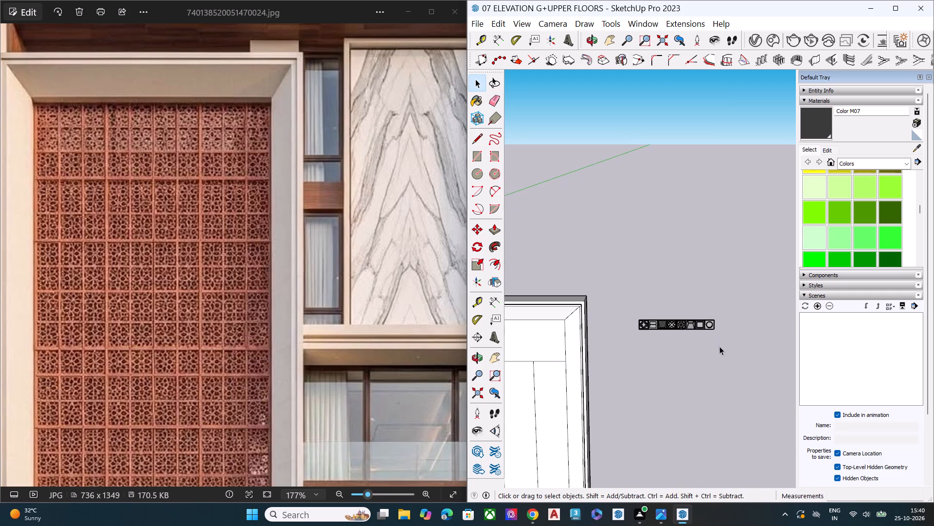
scroll(634, 362, down, 2)
scroll(645, 363, up, 1)
scroll(648, 363, down, 2)
scroll(518, 371, up, 9)
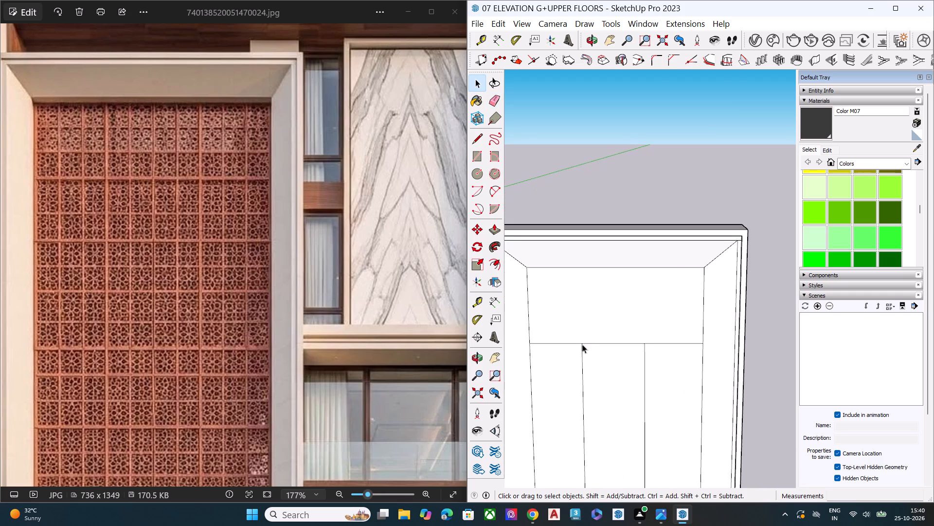
click(582, 344)
key(Delete)
key(e)
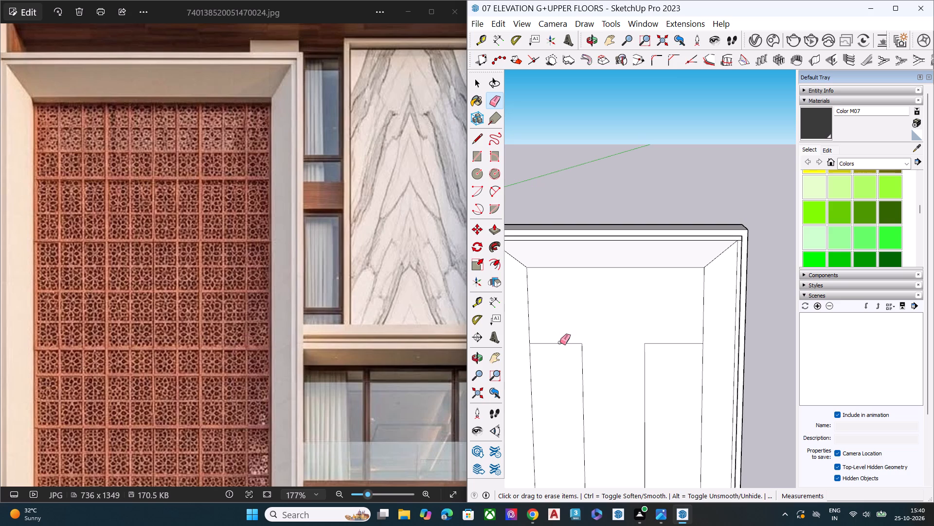
click(560, 342)
click(582, 351)
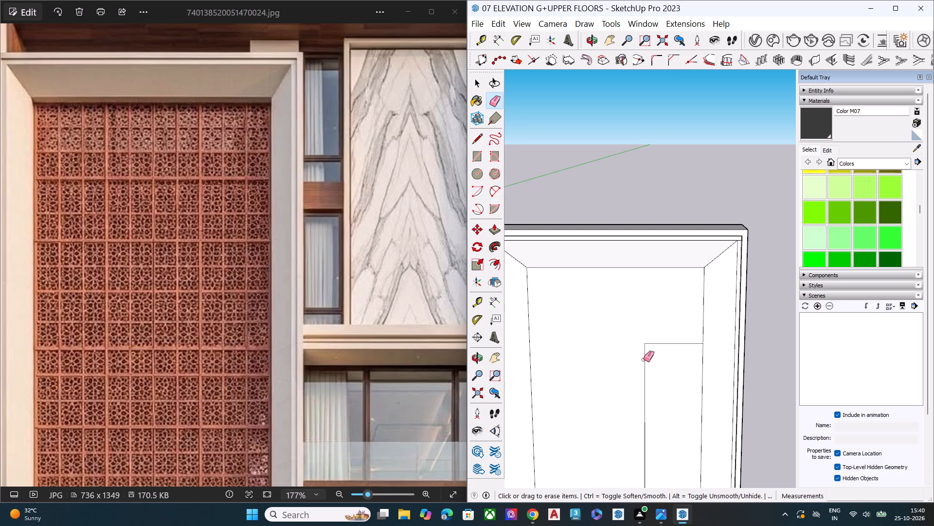
click(645, 361)
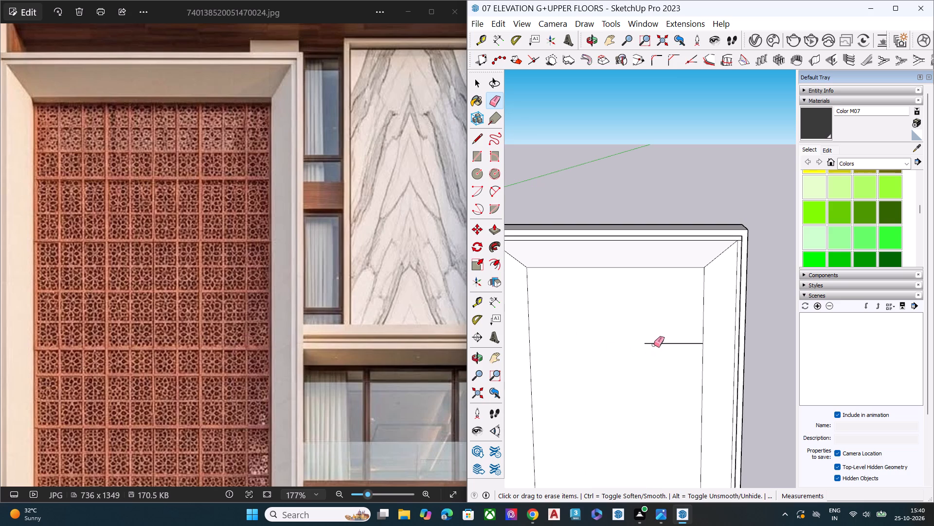
click(655, 344)
key(space)
Move the row of eight pattern blocks by its upper back corner to the upper corner of the recess's back face, on the quatrefoil block's side.
scroll(572, 328, down, 11)
key(space)
key(space)
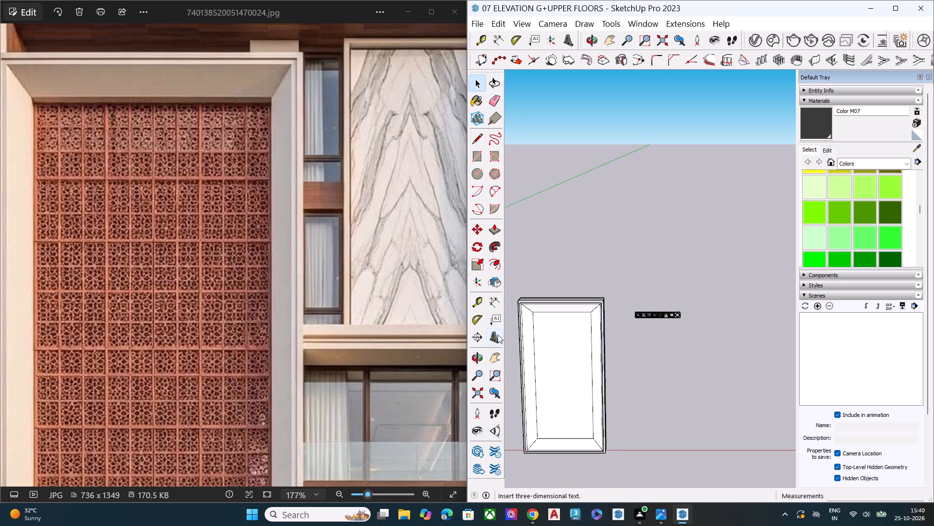
scroll(494, 332, down, 6)
scroll(591, 339, up, 6)
scroll(501, 332, down, 5)
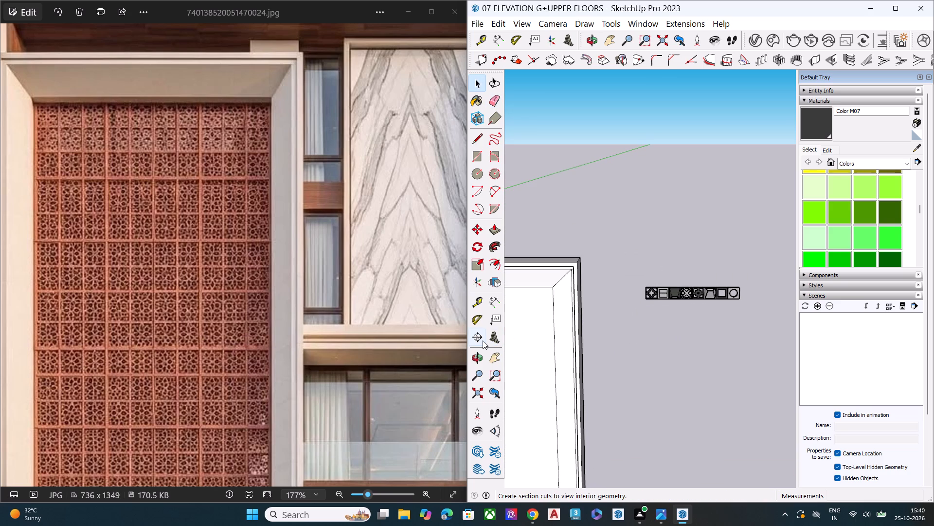
scroll(483, 340, up, 1)
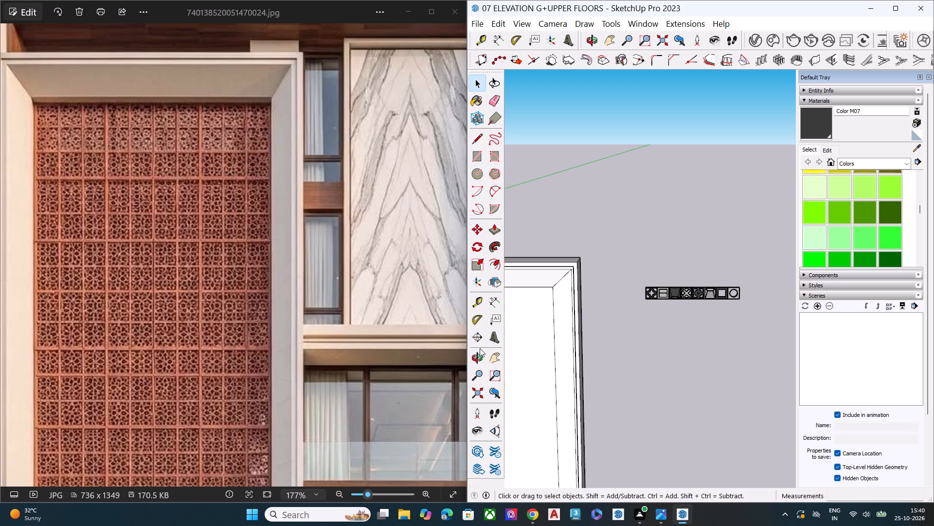
scroll(642, 309, up, 4)
scroll(661, 313, down, 3)
drag(750, 314, 594, 269)
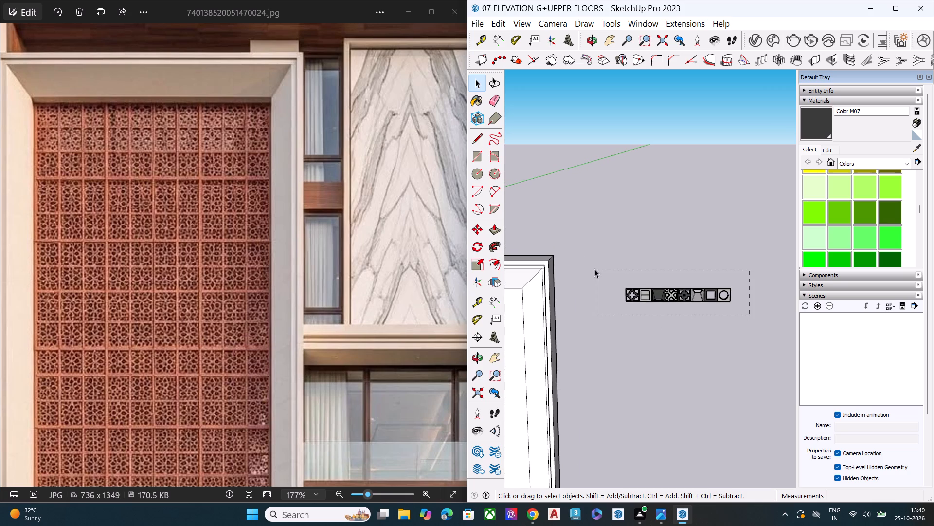
drag(594, 269, 617, 277)
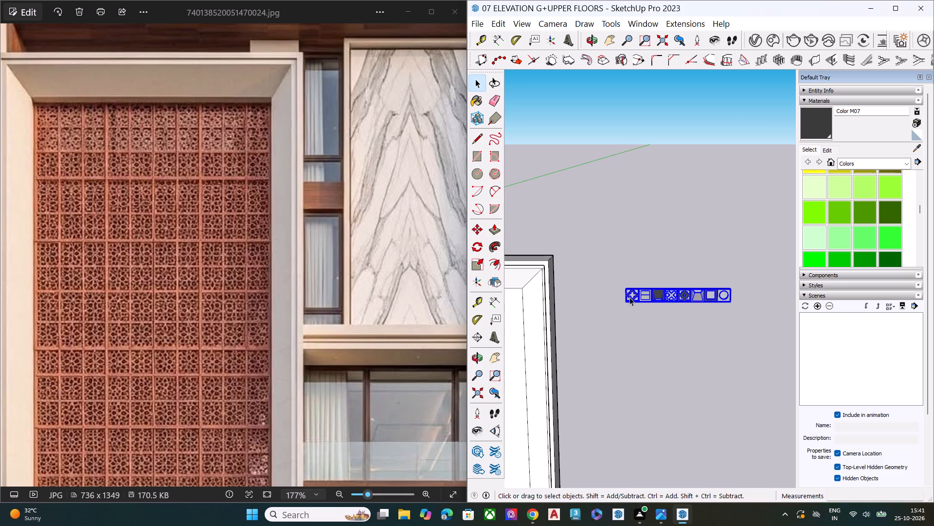
scroll(633, 283, up, 7)
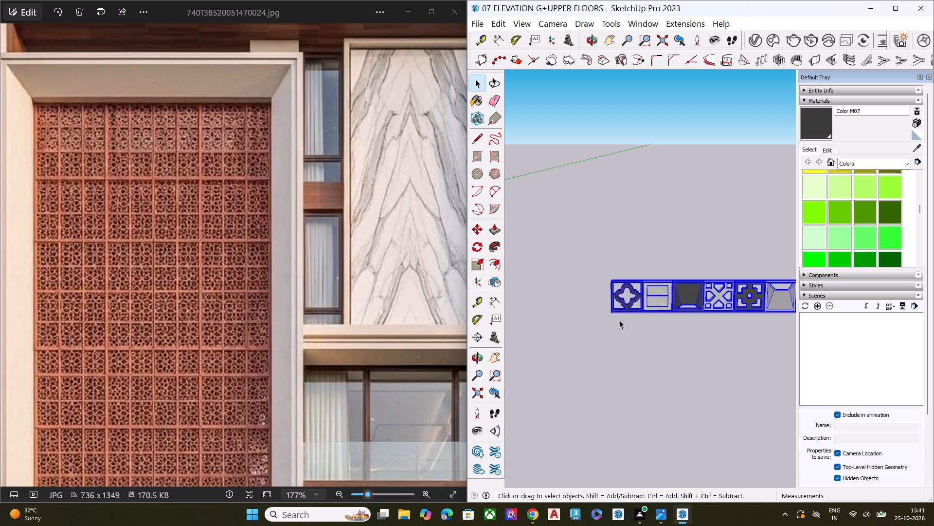
middle_drag(618, 328, 625, 353)
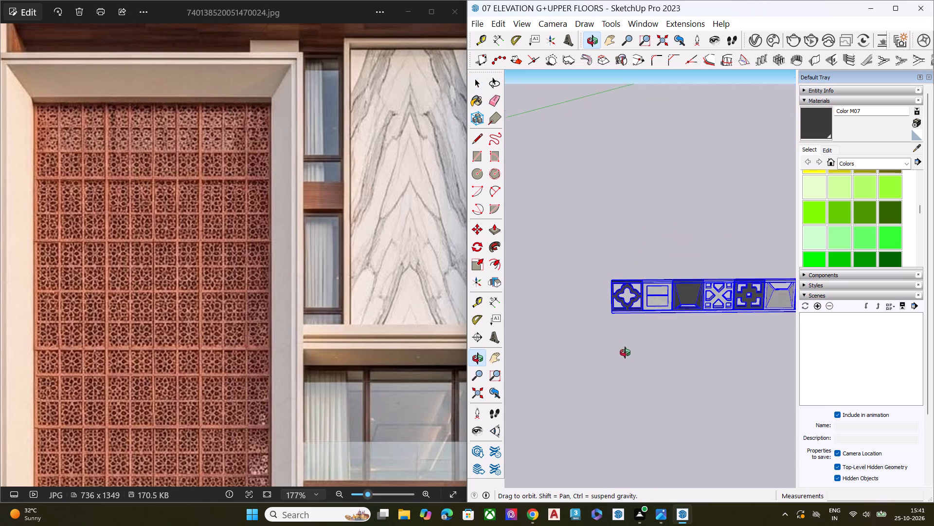
middle_drag(625, 353, 628, 362)
scroll(628, 362, up, 1)
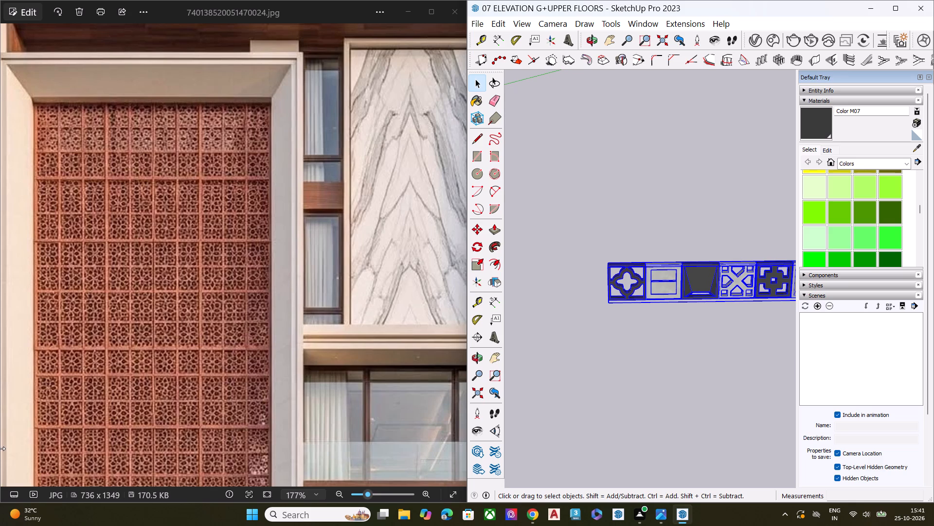
scroll(624, 314, down, 2)
middle_drag(645, 291, 680, 441)
scroll(593, 262, up, 7)
scroll(604, 249, down, 1)
scroll(627, 261, up, 1)
scroll(623, 269, down, 2)
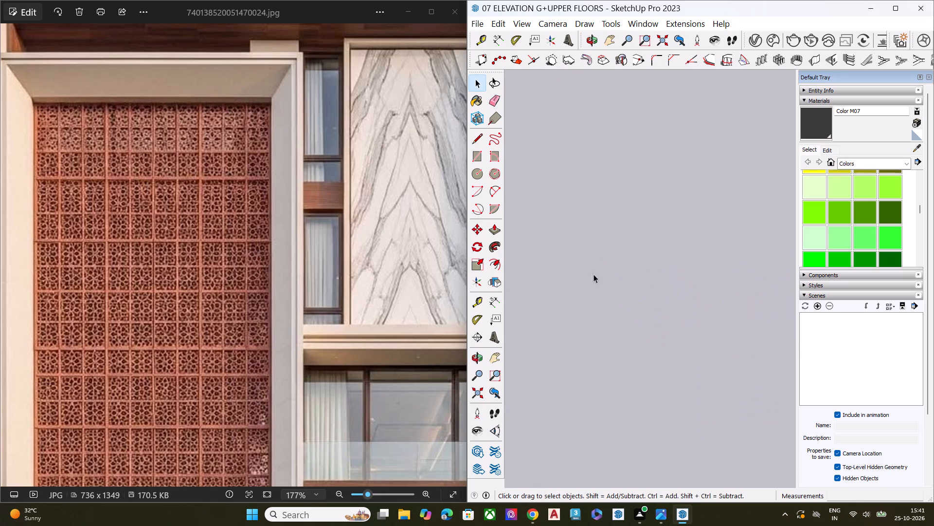
scroll(593, 274, down, 4)
middle_drag(629, 315, 642, 364)
scroll(639, 351, up, 6)
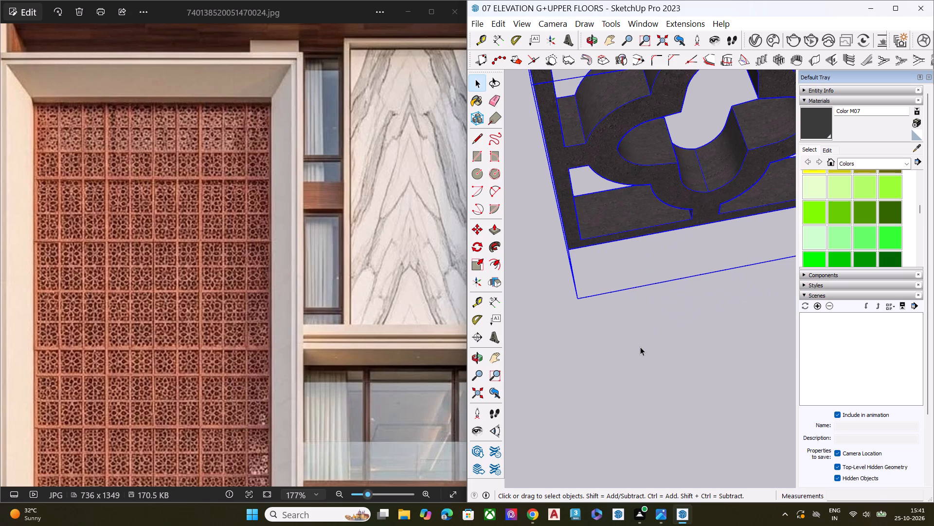
key(m)
scroll(650, 289, down, 5)
middle_drag(598, 291, 615, 321)
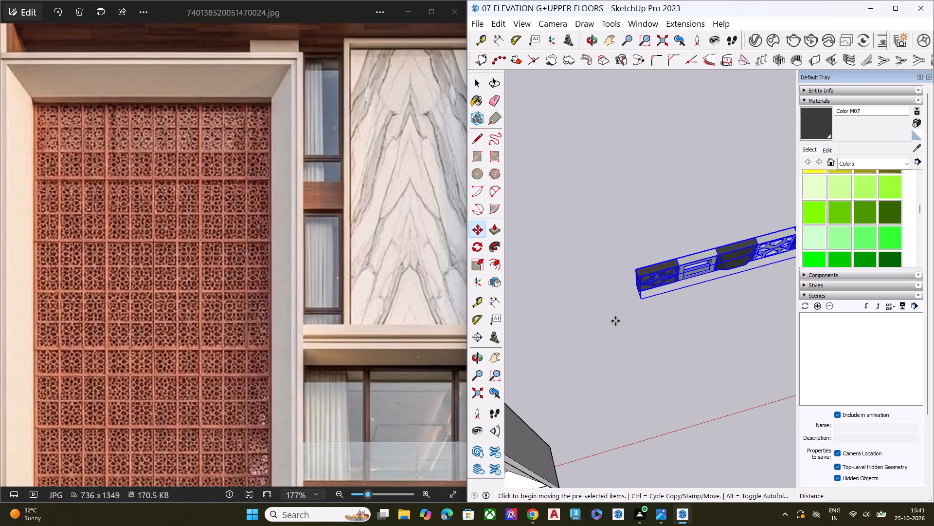
scroll(631, 254, up, 6)
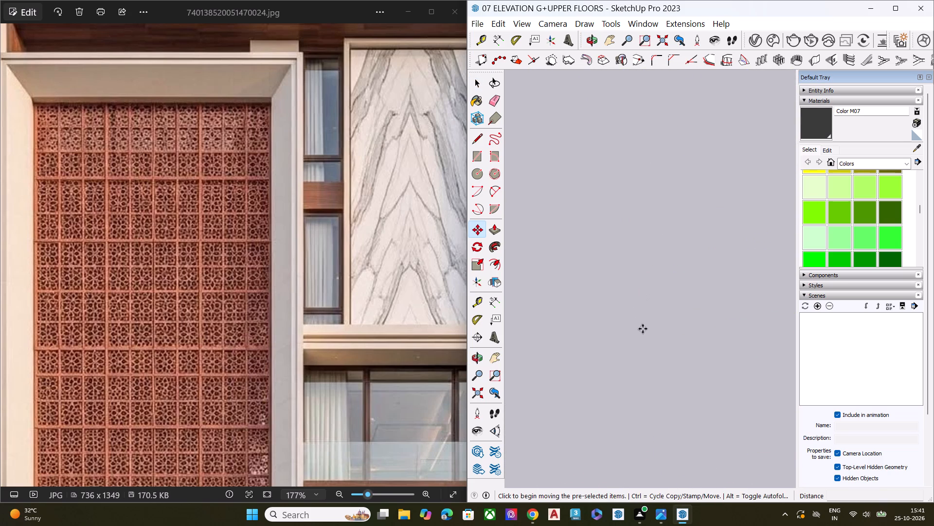
scroll(641, 331, down, 2)
click(648, 386)
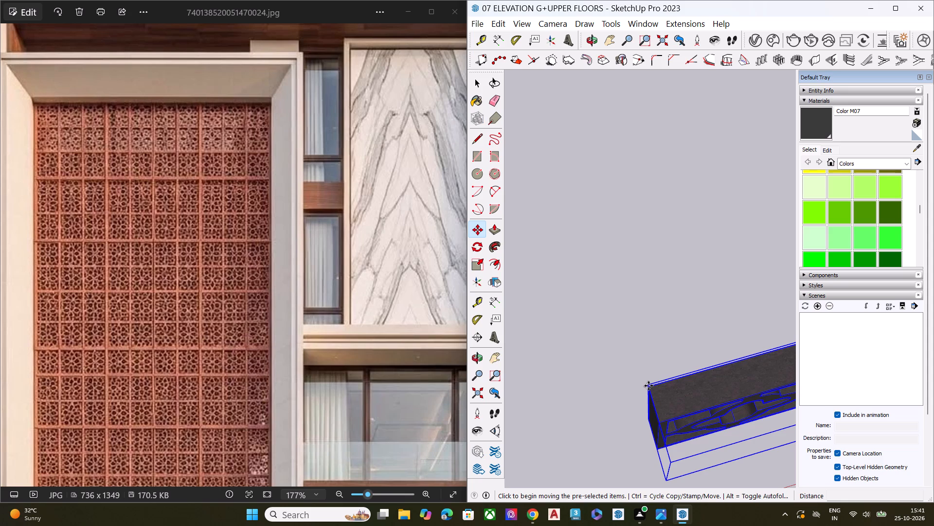
scroll(648, 386, down, 7)
scroll(613, 365, down, 3)
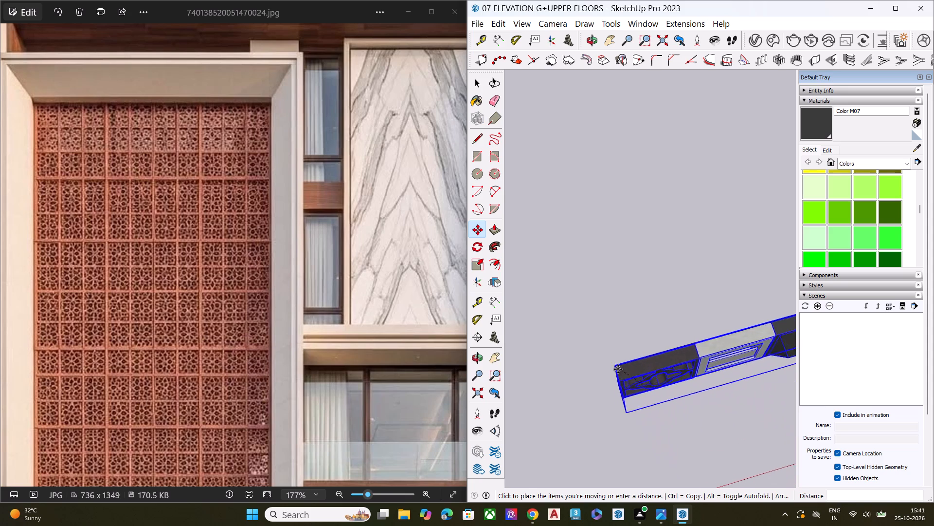
scroll(618, 369, down, 12)
scroll(682, 353, down, 6)
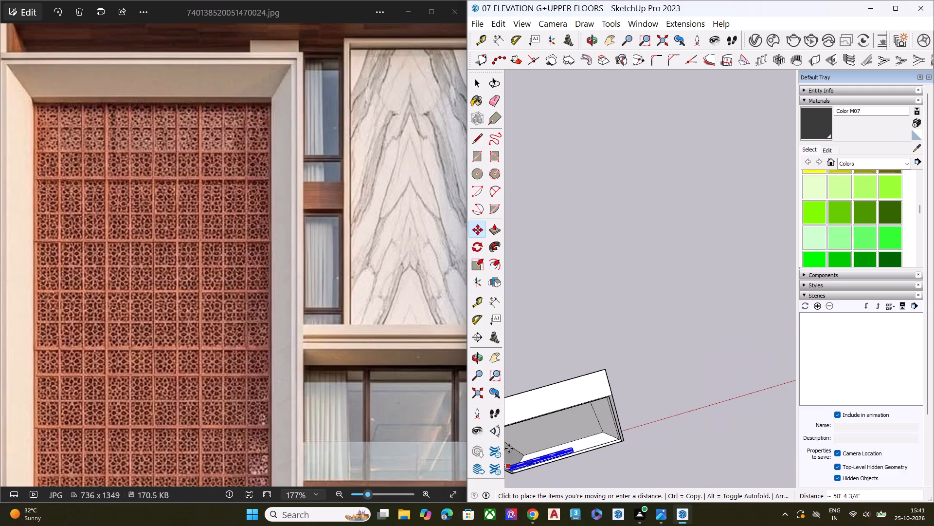
scroll(617, 359, down, 7)
scroll(512, 412, up, 3)
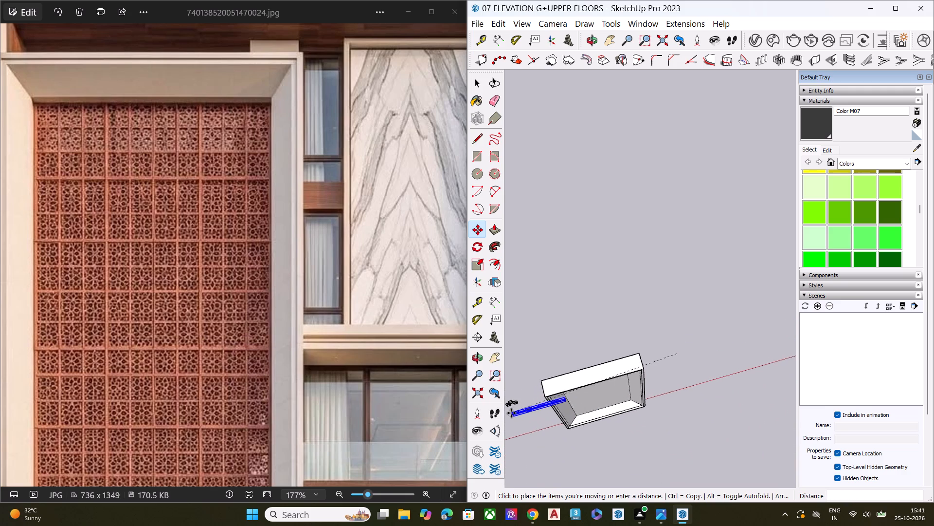
scroll(511, 413, up, 6)
middle_drag(592, 383, 594, 349)
scroll(596, 348, up, 2)
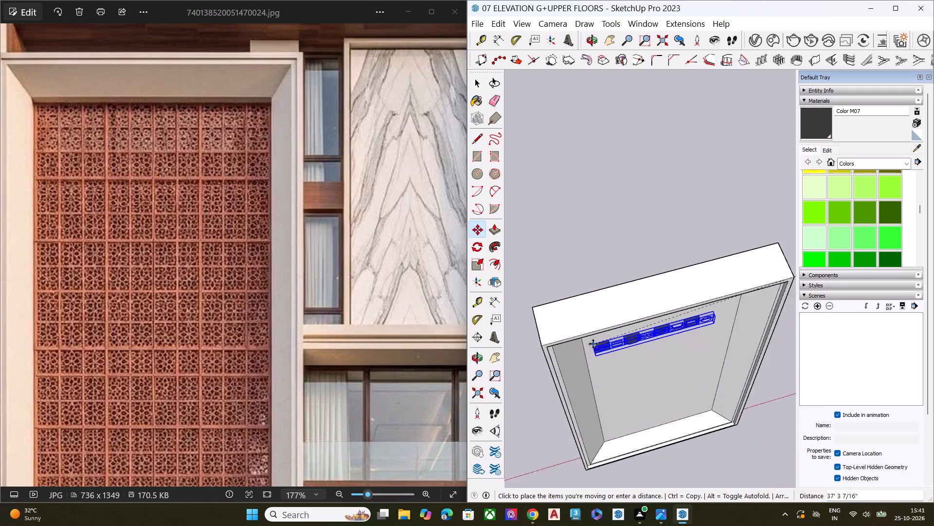
scroll(593, 344, up, 5)
middle_drag(577, 337, 578, 272)
scroll(578, 272, up, 7)
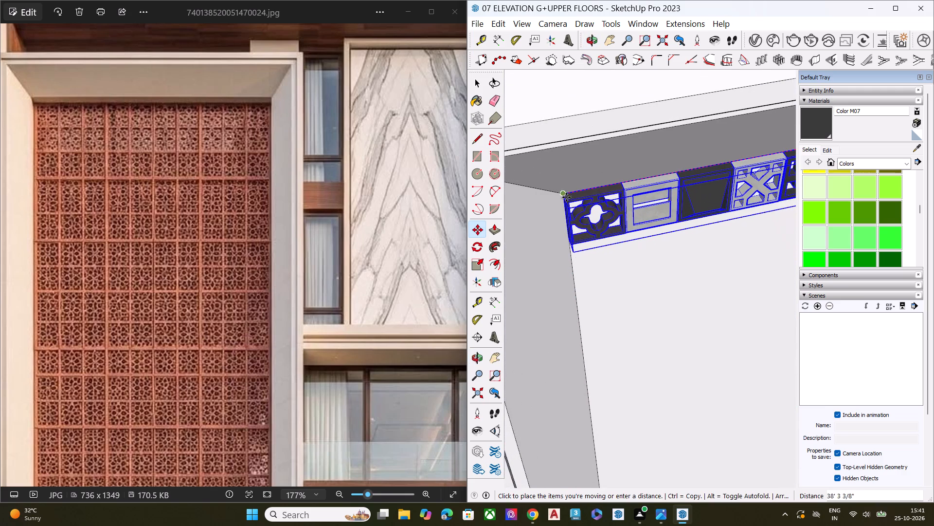
click(565, 194)
Scale the block row lengthwise along the red axis from its circle-block end to span the full width of the recess's back face.
scroll(584, 309, down, 5)
middle_drag(652, 351, 545, 253)
scroll(540, 250, up, 1)
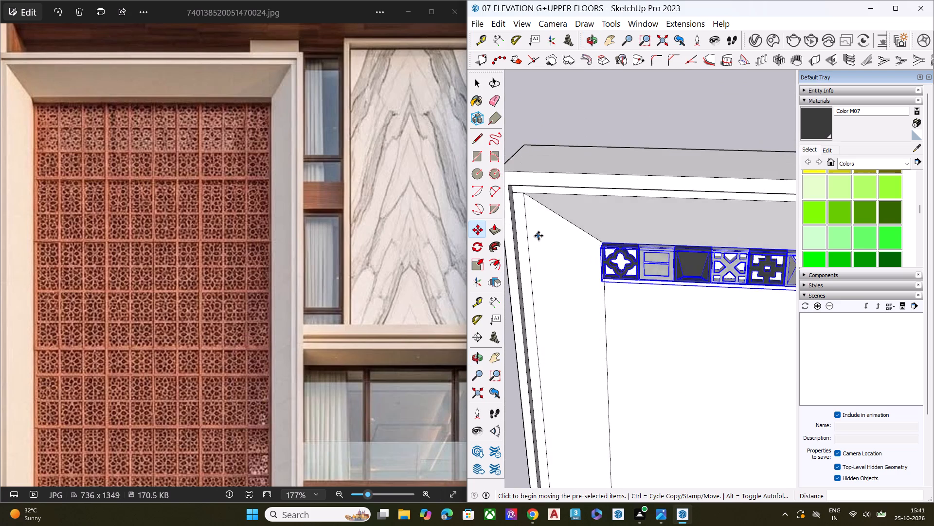
scroll(539, 236, down, 8)
scroll(539, 341, down, 5)
key(s)
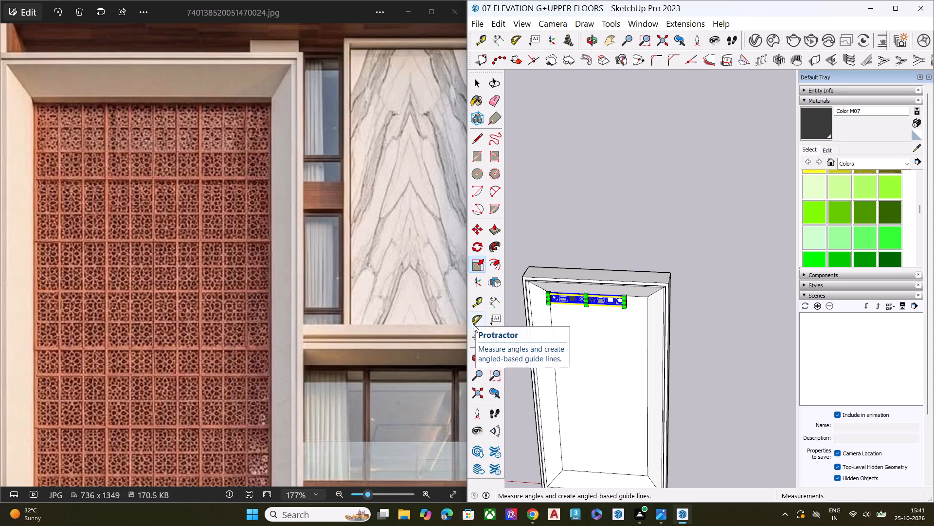
scroll(474, 302, down, 2)
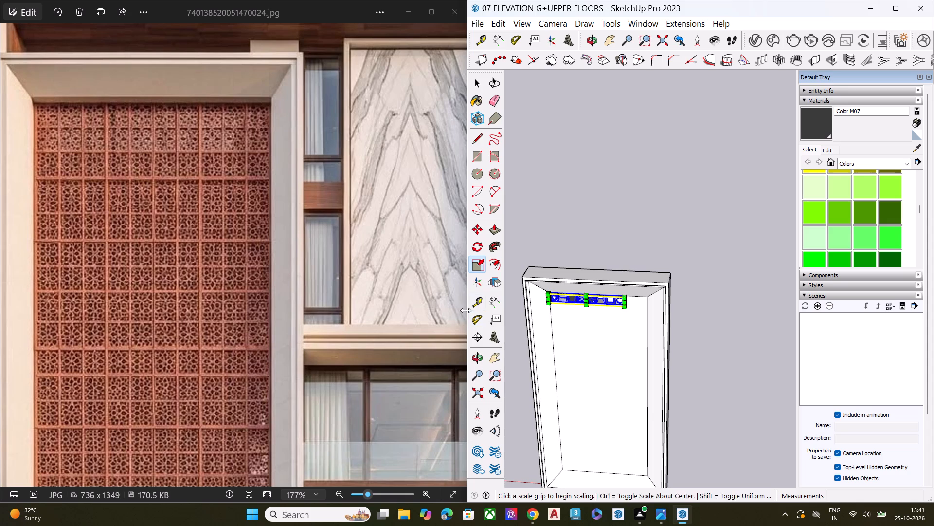
scroll(466, 310, down, 2)
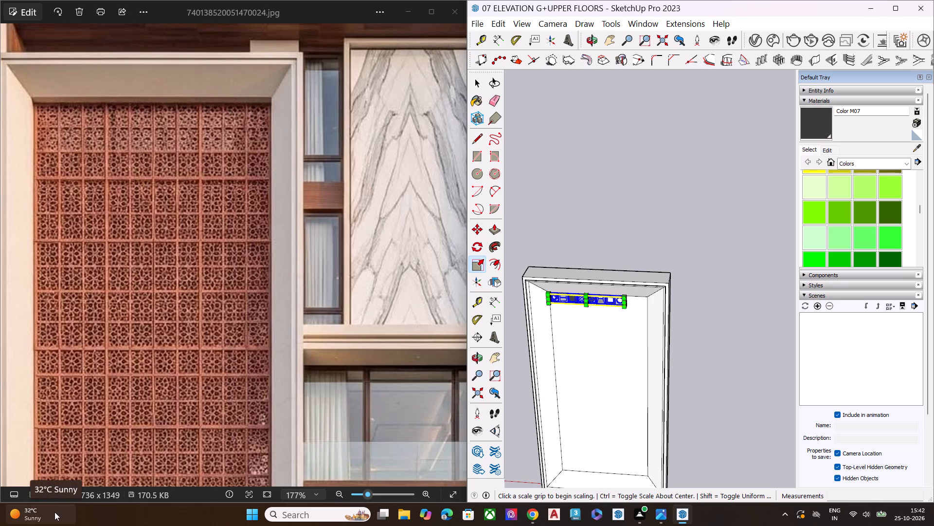
scroll(619, 316, up, 18)
scroll(641, 323, up, 3)
scroll(641, 323, down, 1)
scroll(641, 323, up, 3)
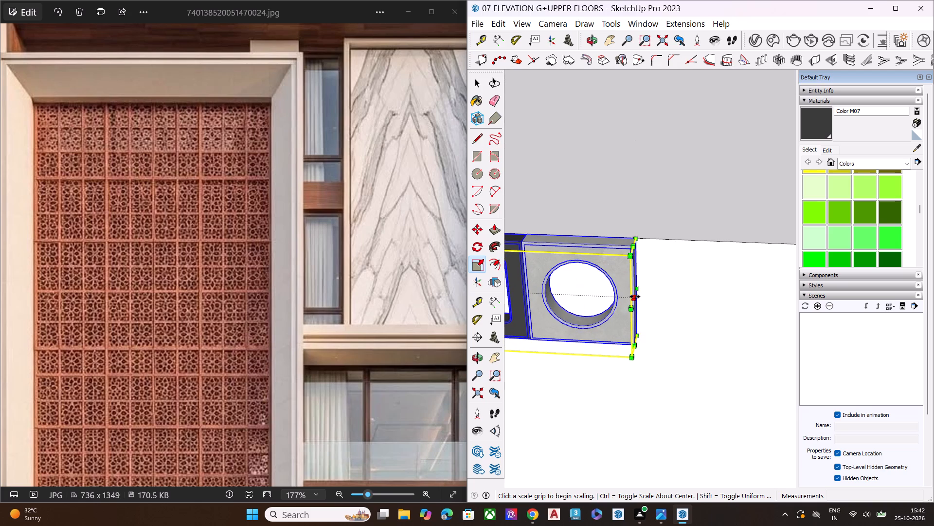
click(635, 297)
scroll(635, 297, down, 2)
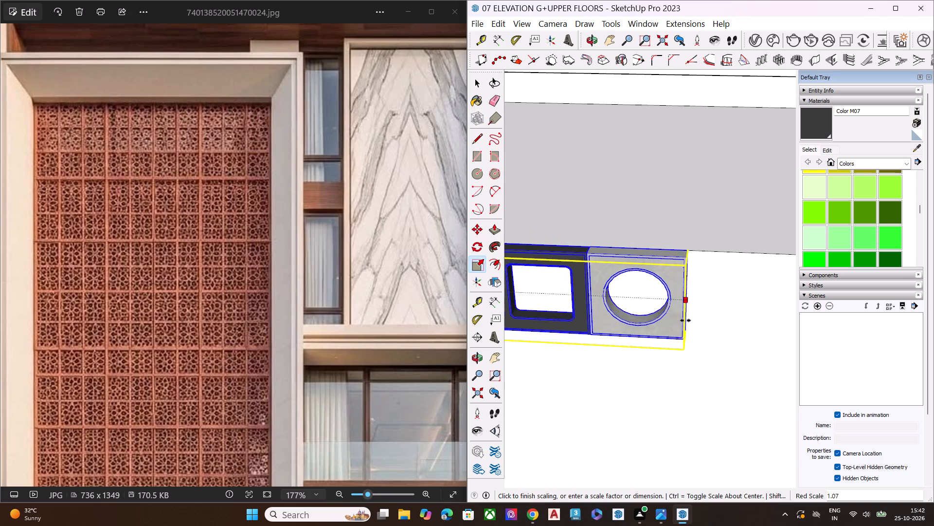
scroll(674, 333, down, 3)
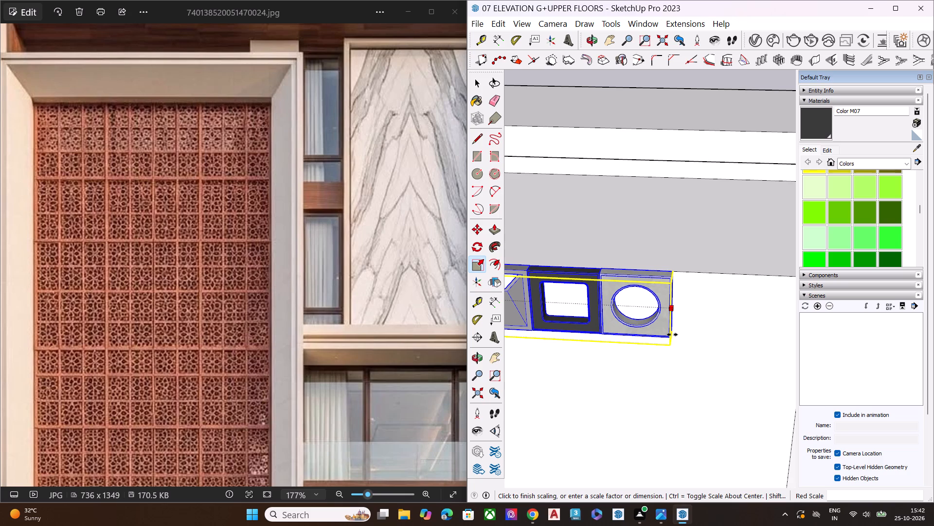
scroll(670, 336, down, 4)
click(770, 297)
Scale the block row's height along the blue axis by 1.50, extending it downward from its upper edge.
scroll(725, 311, down, 7)
middle_drag(664, 361, 718, 256)
middle_drag(633, 355, 679, 307)
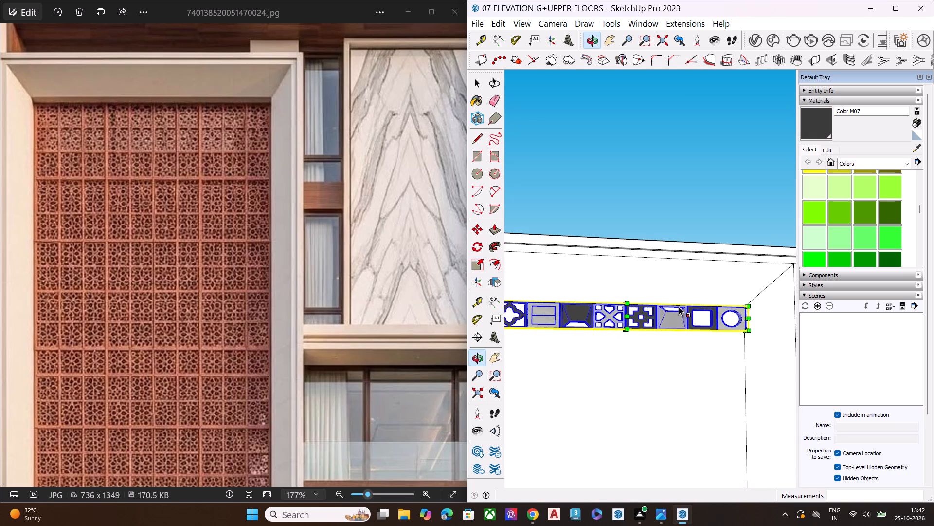
scroll(670, 369, down, 3)
middle_drag(612, 367, 696, 259)
scroll(664, 296, up, 1)
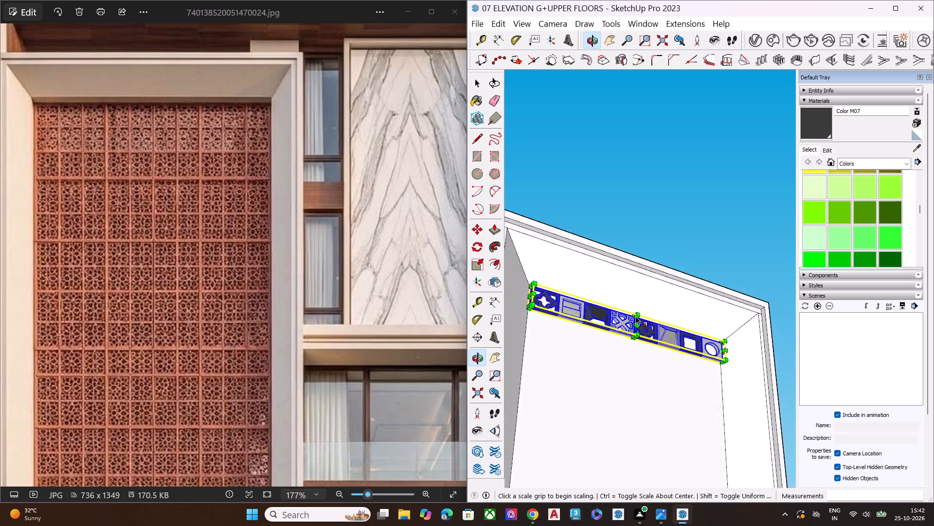
scroll(635, 316, up, 8)
click(634, 343)
click(633, 365)
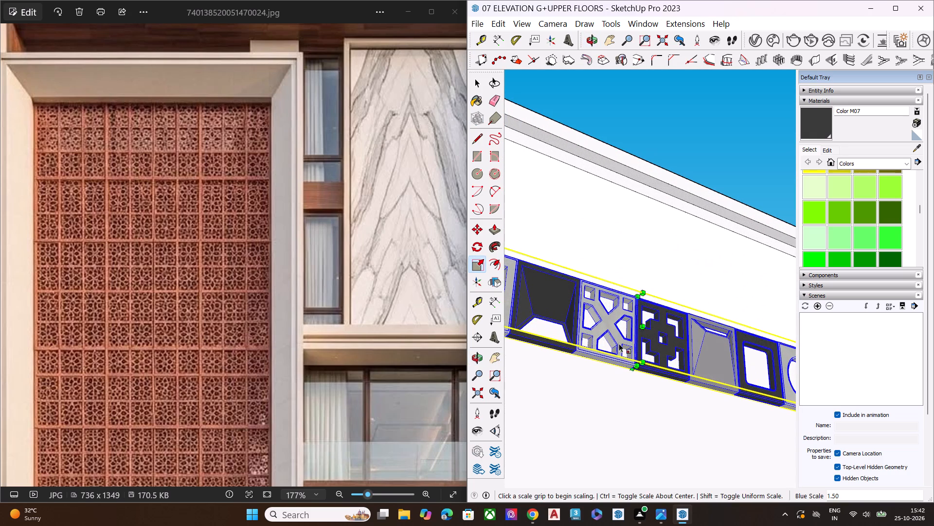
key(space)
Scale the block row slightly taller along the blue axis by extending its bottom edge downward.
scroll(619, 313, down, 1)
scroll(619, 313, up, 1)
scroll(619, 313, down, 5)
middle_drag(661, 320, 589, 416)
scroll(574, 390, up, 1)
scroll(604, 324, down, 6)
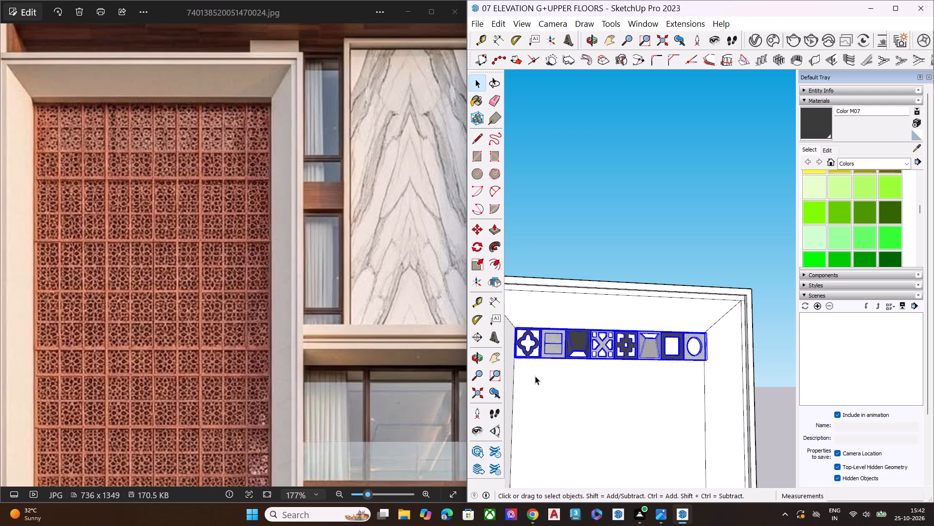
scroll(668, 376, down, 4)
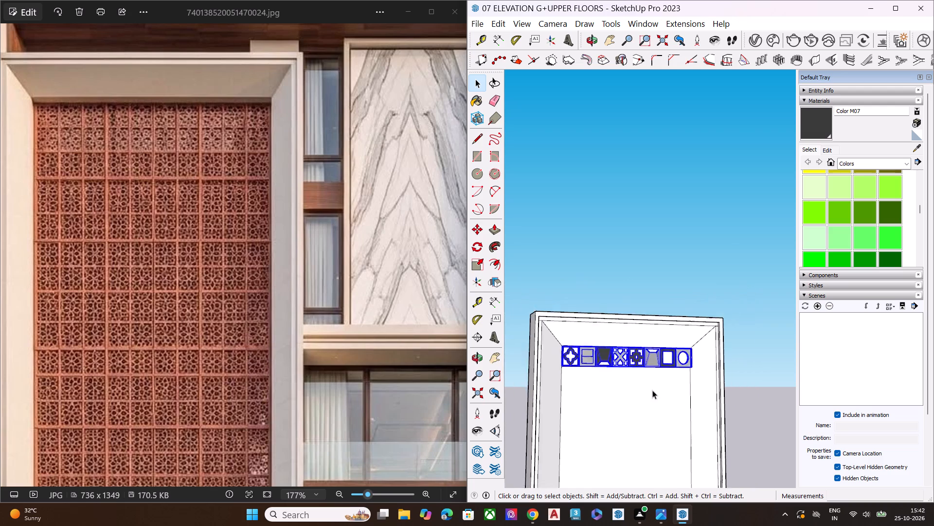
scroll(652, 390, down, 3)
middle_drag(641, 391, 601, 440)
scroll(633, 386, up, 3)
scroll(635, 383, down, 1)
scroll(636, 383, up, 2)
scroll(637, 382, down, 1)
scroll(638, 382, up, 2)
middle_drag(658, 388, 601, 392)
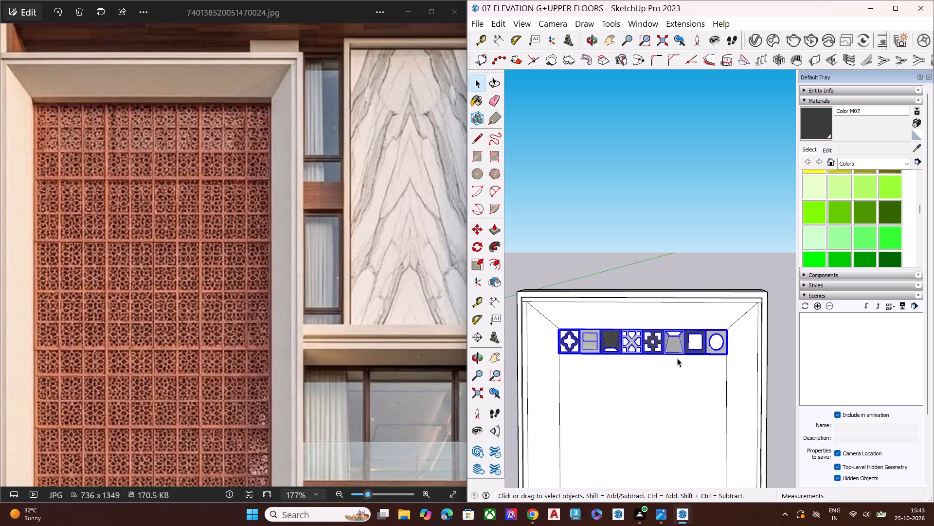
key(s)
middle_drag(640, 357, 648, 282)
scroll(648, 282, up, 9)
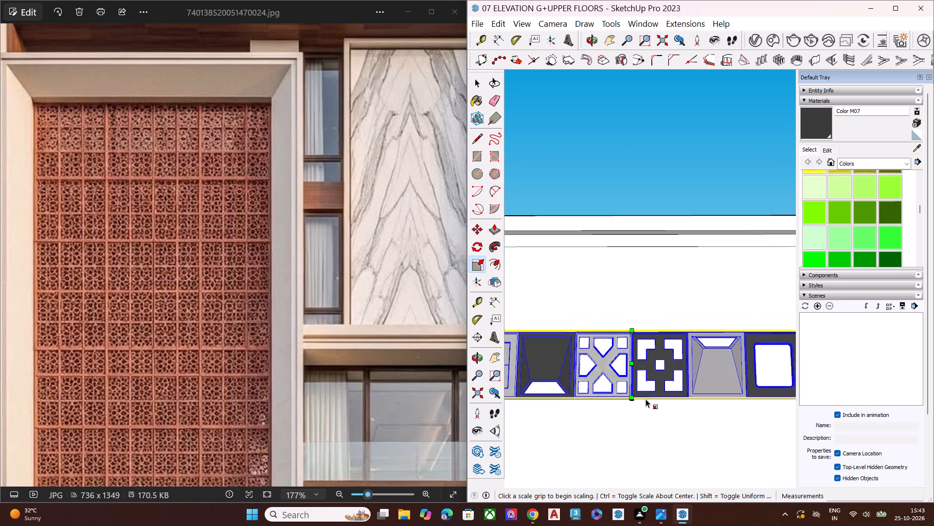
scroll(645, 399, up, 1)
middle_drag(645, 399, 689, 213)
scroll(633, 391, up, 5)
click(604, 396)
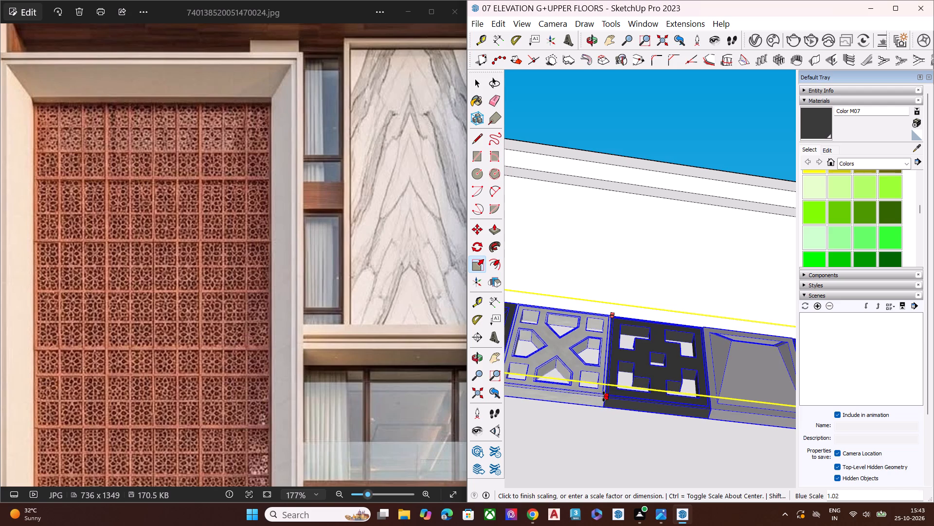
click(604, 411)
key(space)
scroll(623, 376, down, 5)
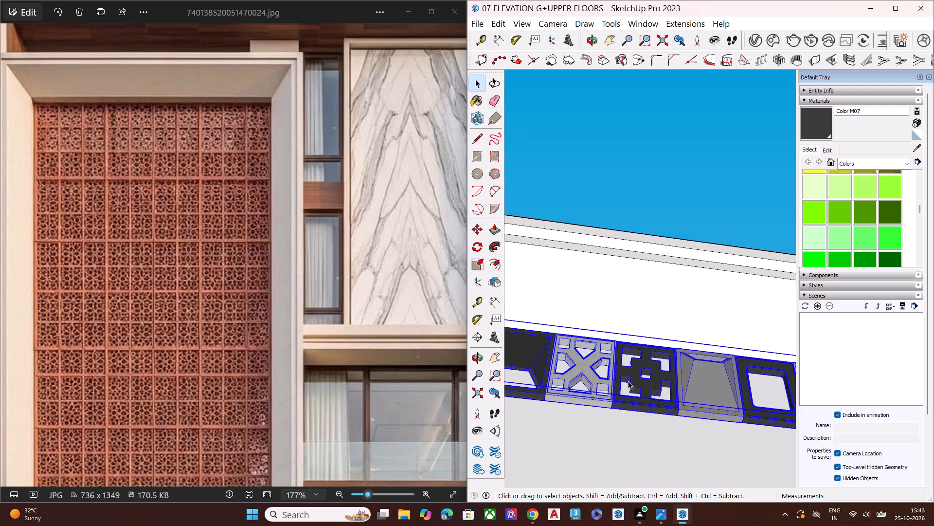
middle_drag(603, 304, 651, 525)
scroll(649, 369, down, 6)
middle_drag(614, 401, 750, 505)
scroll(749, 501, down, 1)
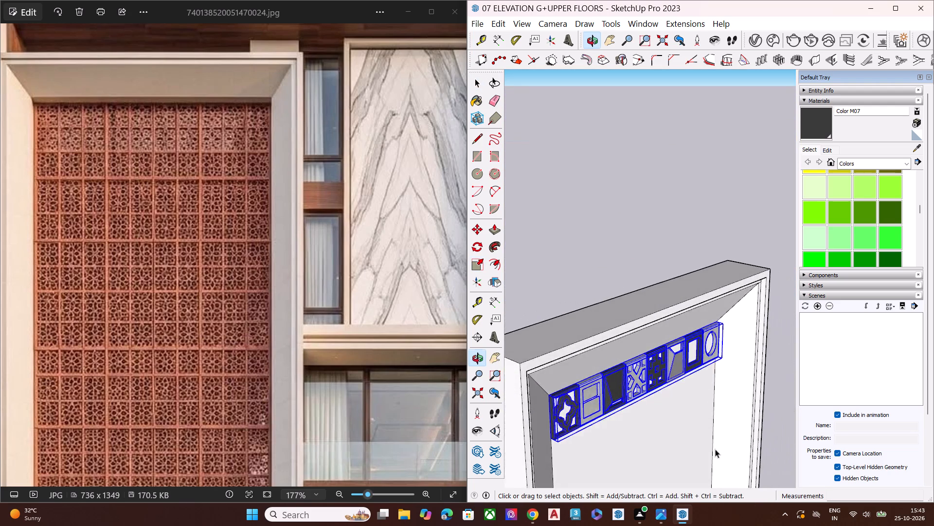
Scale the block row deeper along the green axis by extending its front face outward.
scroll(682, 412, up, 8)
key(s)
click(617, 352)
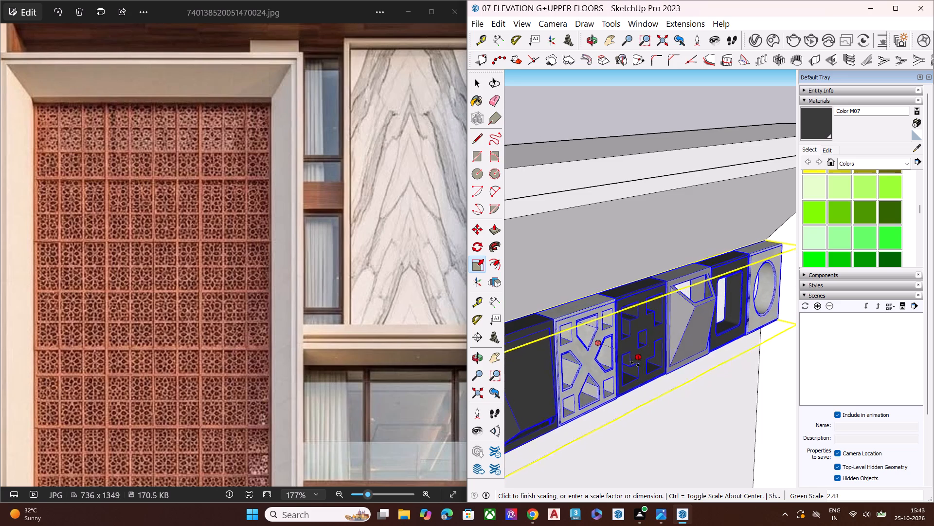
click(629, 356)
key(space)
scroll(600, 330, down, 3)
scroll(600, 330, up, 1)
scroll(600, 332, down, 1)
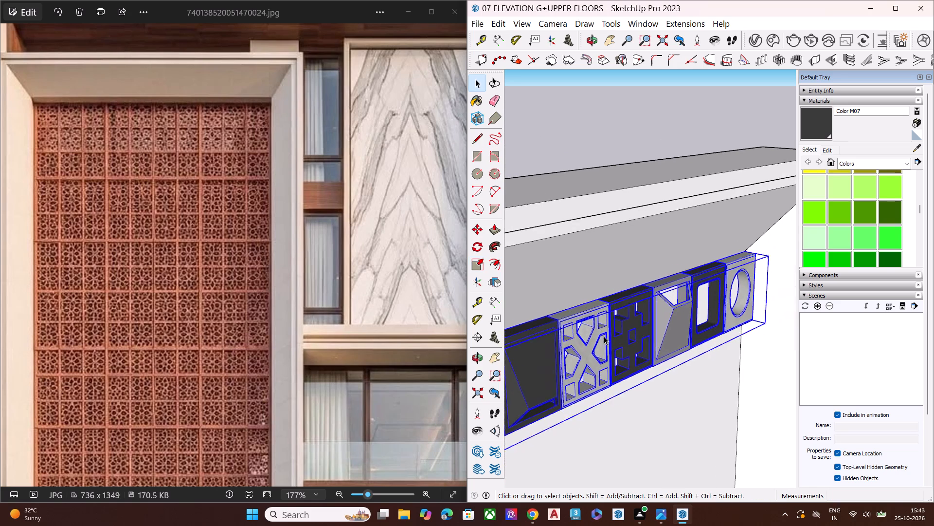
Copy the block row by the quatrefoil block's upper back corner to the empty space beside the frame, on the circle block's side.
scroll(604, 336, down, 15)
middle_drag(687, 413, 513, 357)
scroll(581, 336, up, 3)
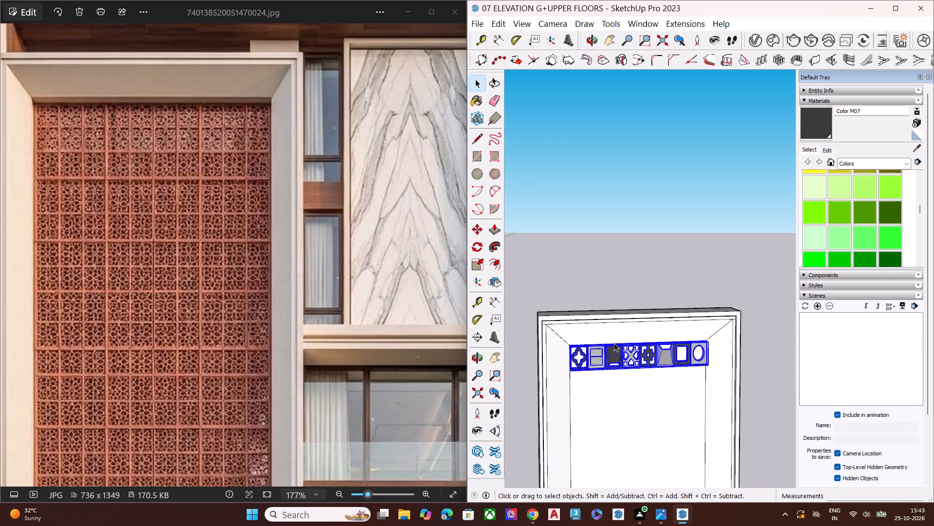
scroll(614, 343, up, 4)
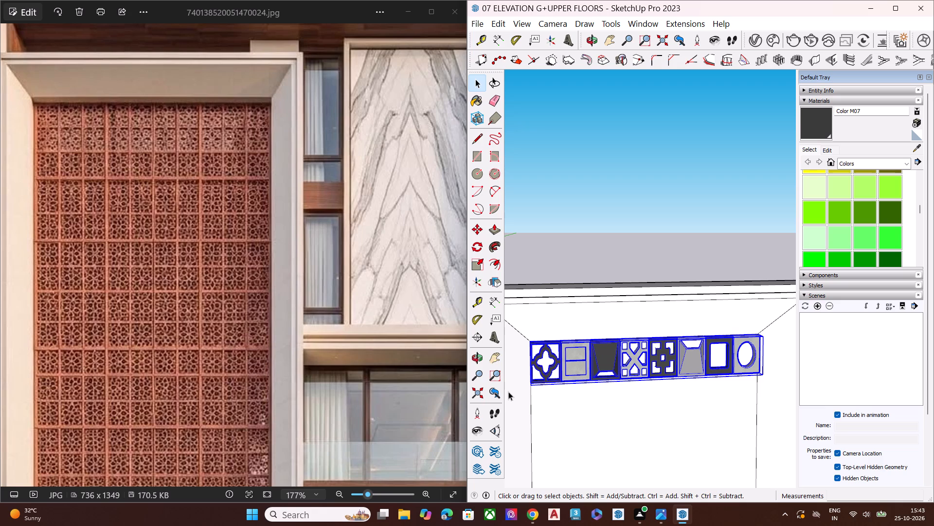
scroll(529, 406, down, 6)
middle_drag(615, 440, 610, 461)
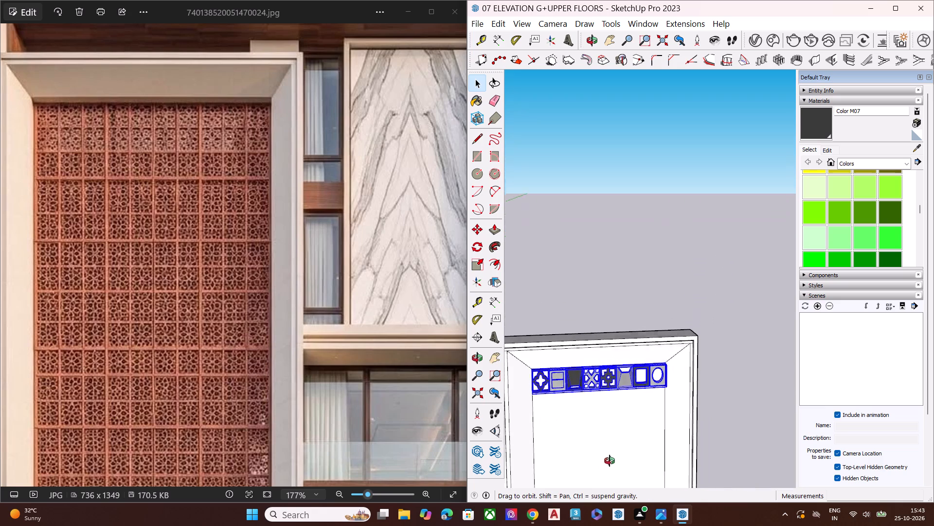
middle_drag(610, 461, 600, 477)
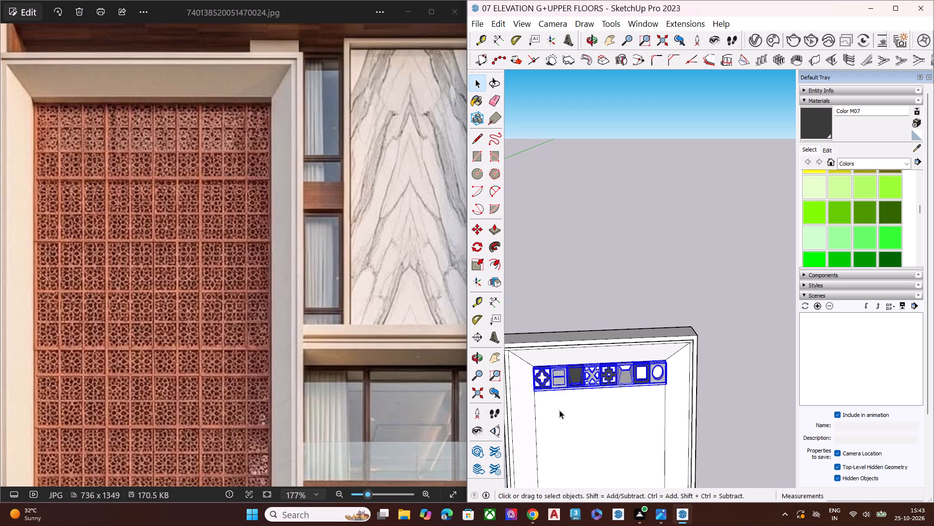
scroll(559, 410, up, 2)
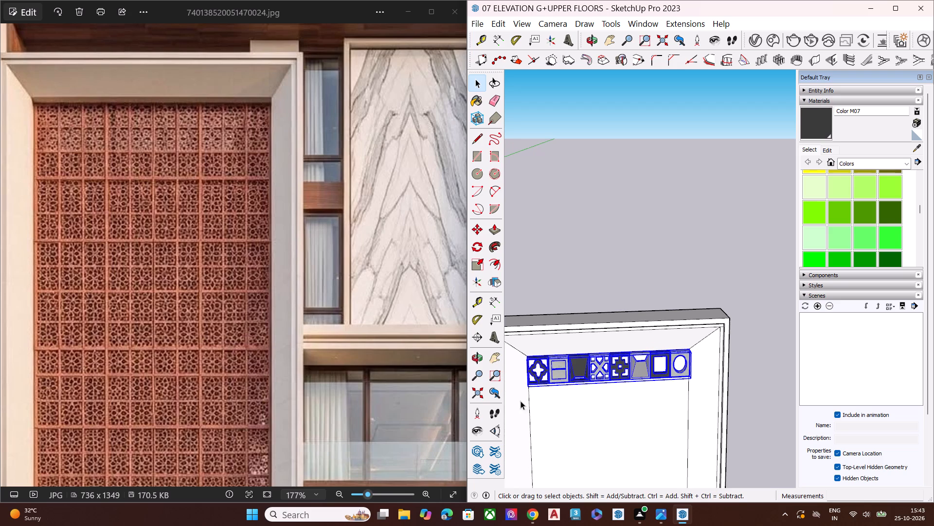
scroll(525, 381, up, 17)
middle_drag(526, 348, 578, 408)
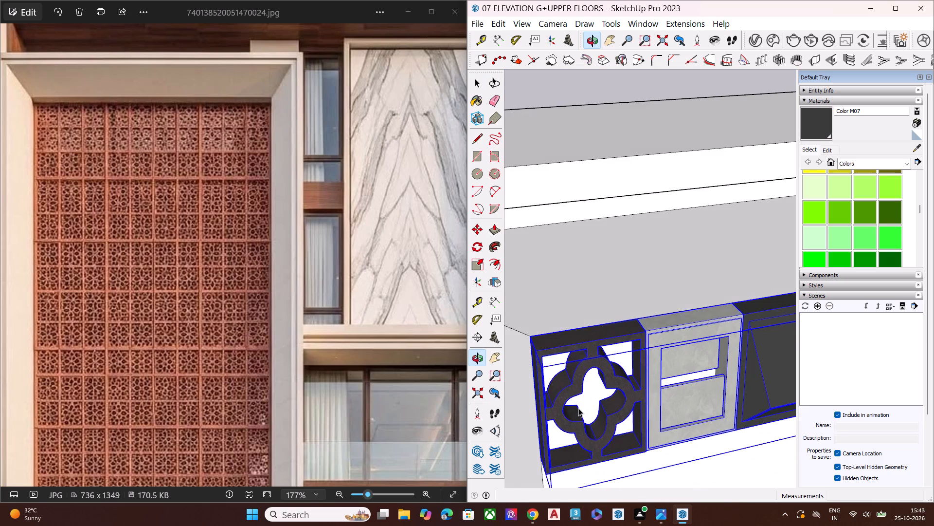
key(m)
click(531, 337)
scroll(527, 400, down, 7)
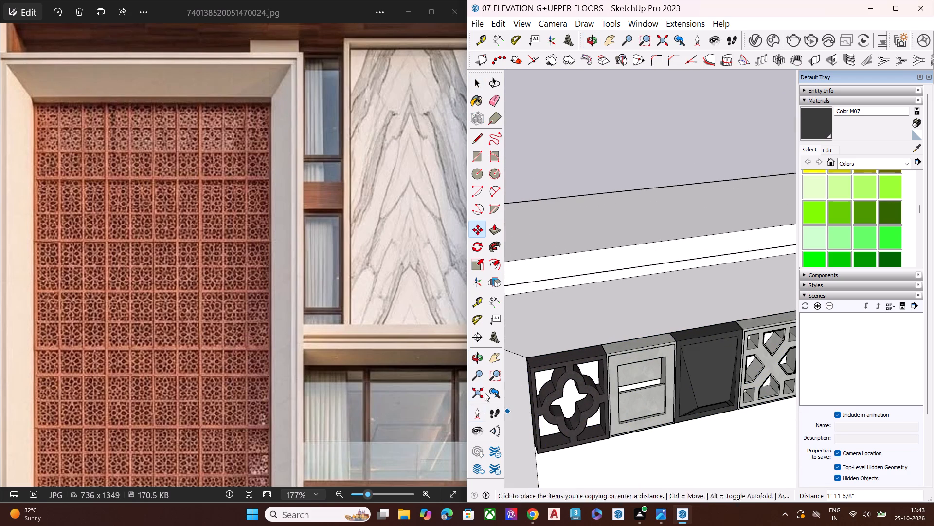
scroll(485, 393, down, 17)
scroll(503, 416, down, 8)
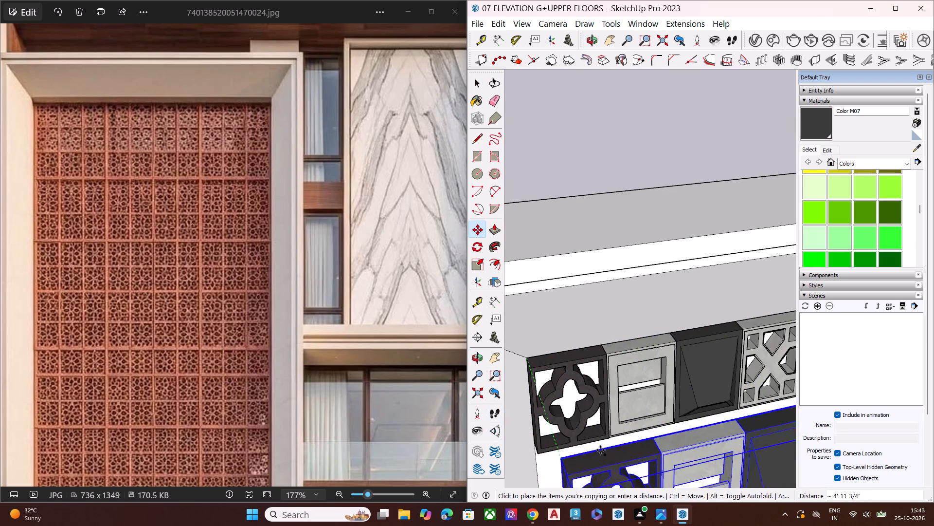
scroll(493, 409, down, 20)
scroll(493, 409, down, 3)
scroll(547, 386, up, 2)
scroll(544, 388, down, 6)
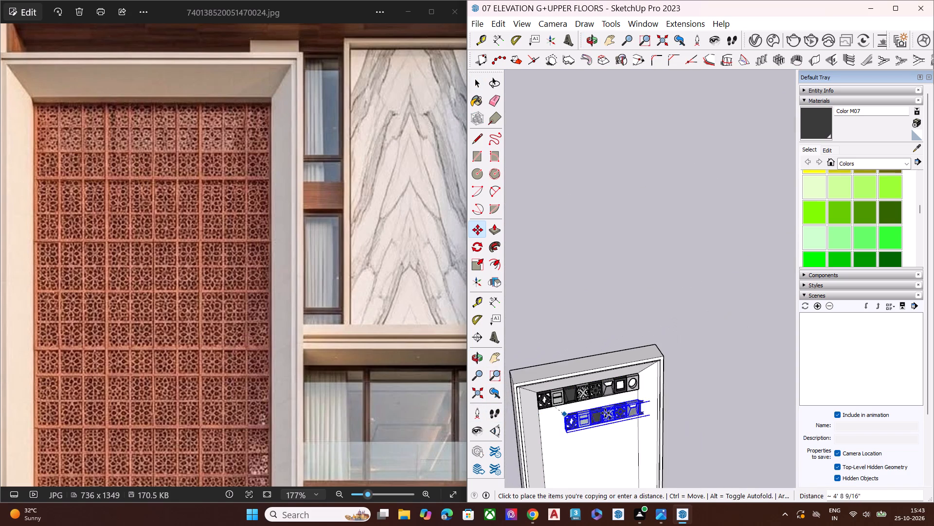
scroll(676, 369, up, 1)
click(686, 365)
middle_drag(685, 412, 595, 417)
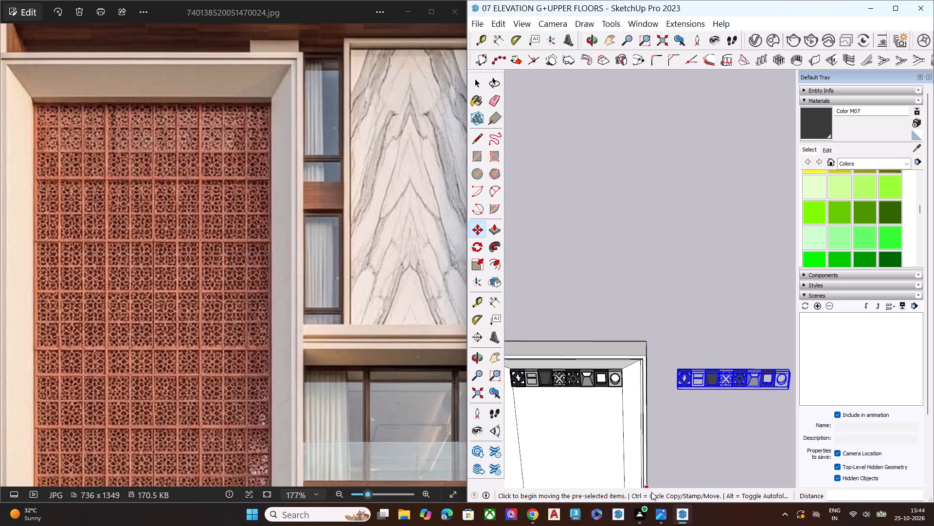
scroll(718, 485, down, 3)
click(705, 439)
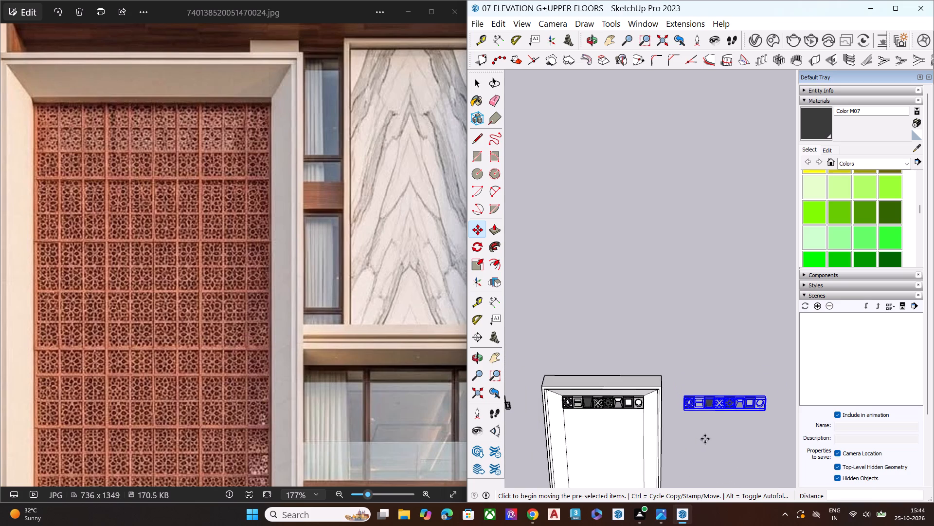
click(708, 438)
key(space)
scroll(598, 376, down, 6)
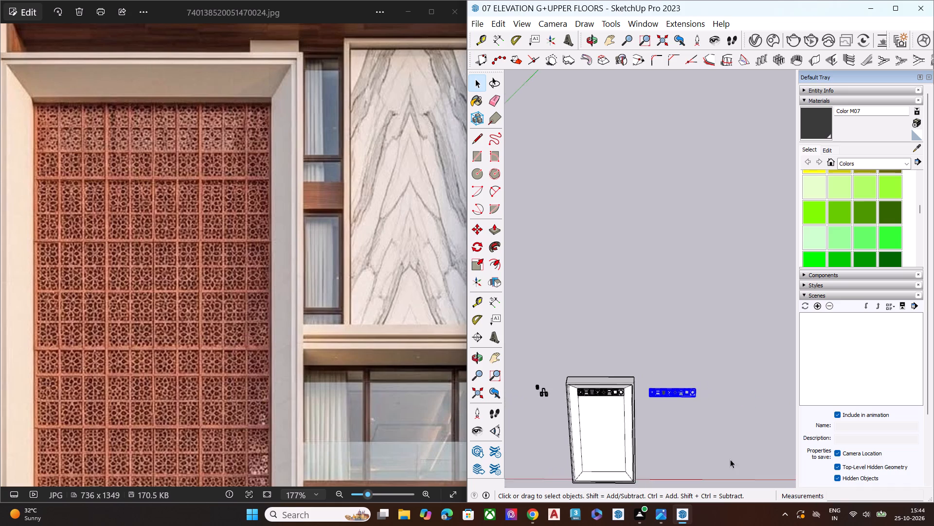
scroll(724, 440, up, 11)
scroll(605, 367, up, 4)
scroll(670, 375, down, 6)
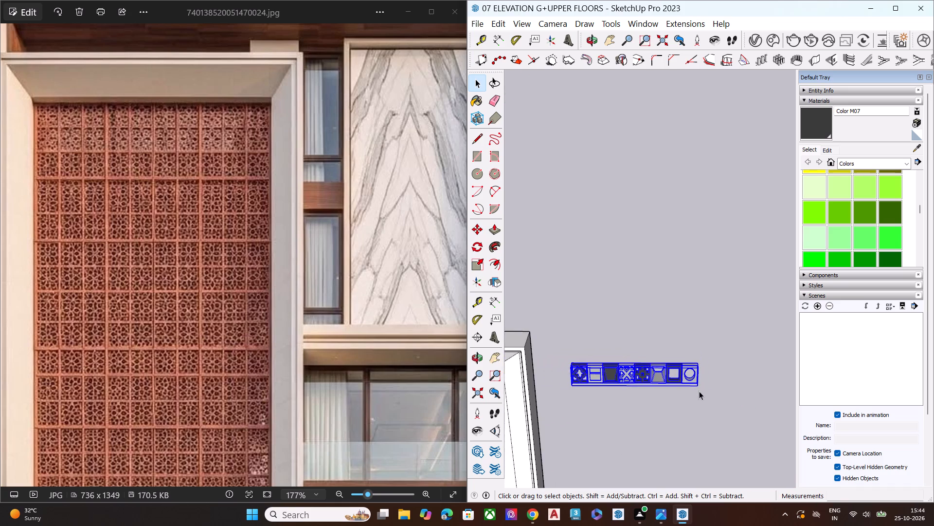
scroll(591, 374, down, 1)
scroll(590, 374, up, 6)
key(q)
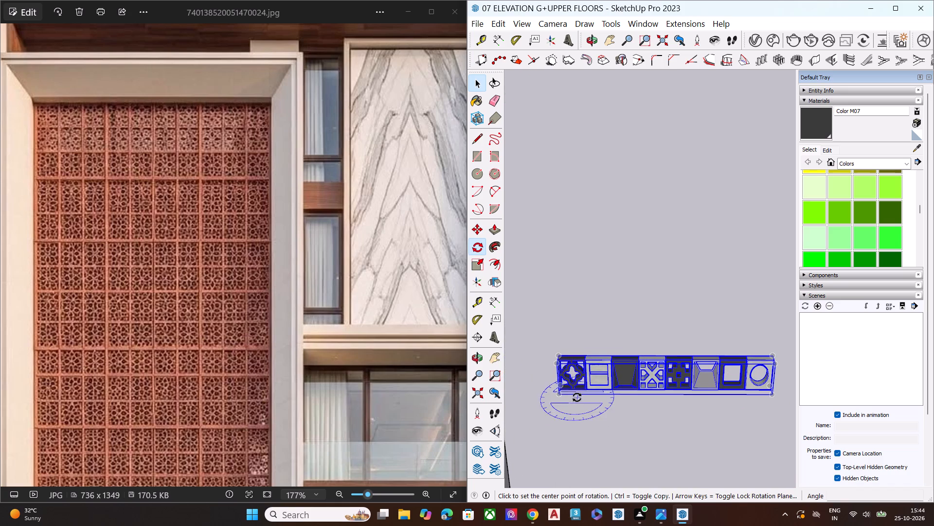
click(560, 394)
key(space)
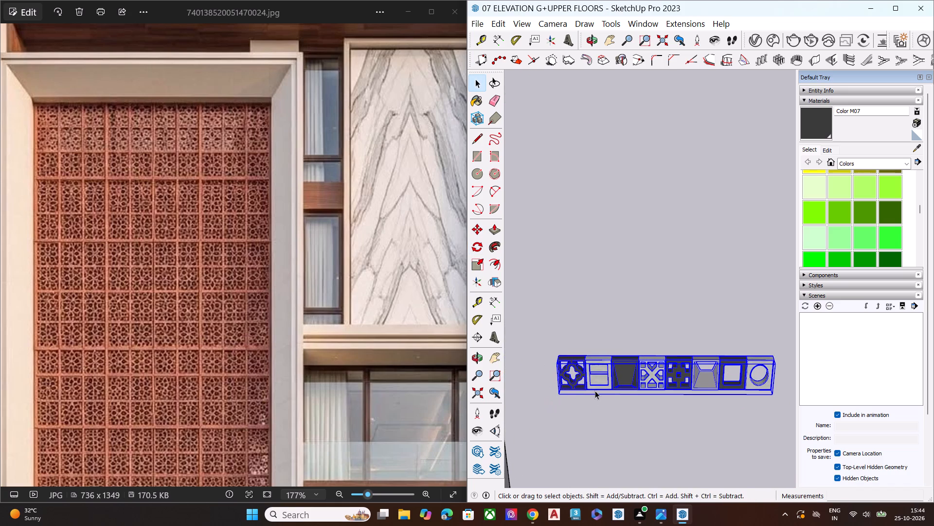
Rotate the copied block row 180 degrees about the green axis, centred on its circle block.
key(q)
middle_drag(710, 366, 684, 281)
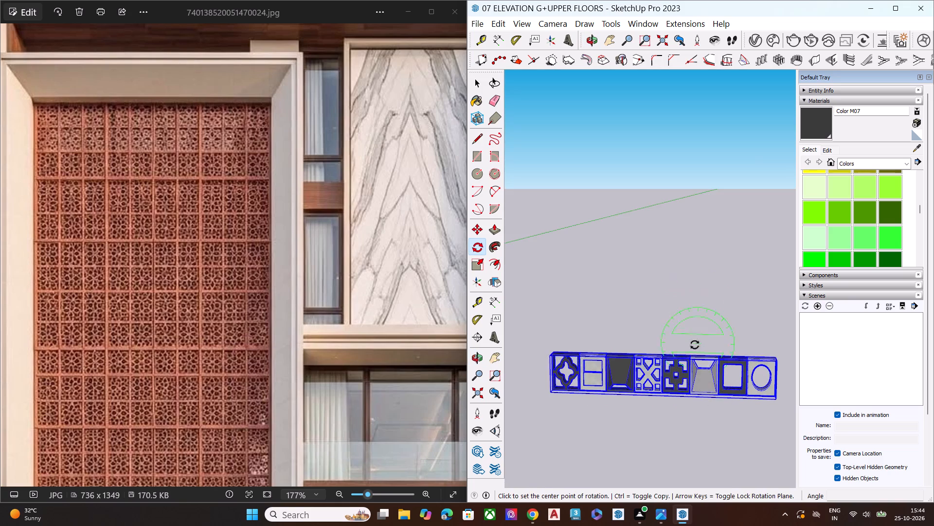
scroll(666, 354, down, 3)
scroll(660, 357, up, 1)
scroll(660, 357, down, 3)
scroll(737, 360, up, 2)
click(724, 372)
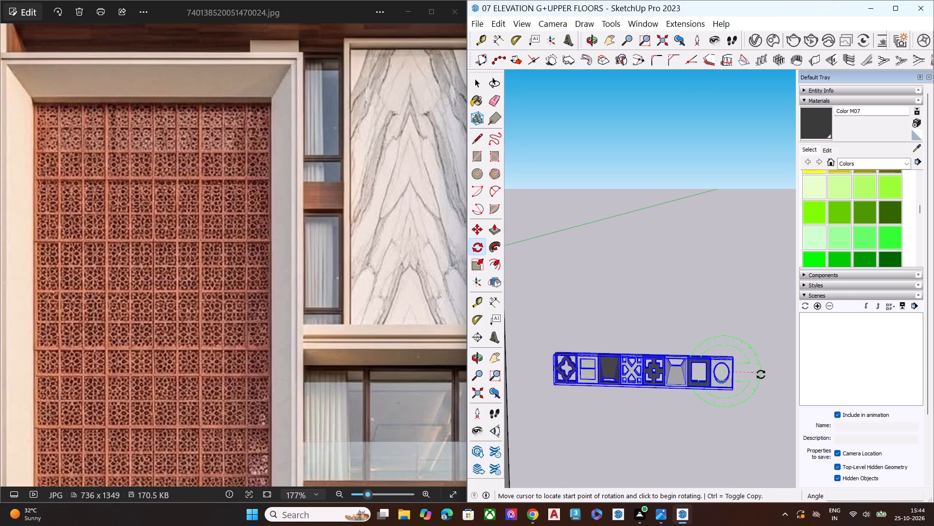
click(761, 375)
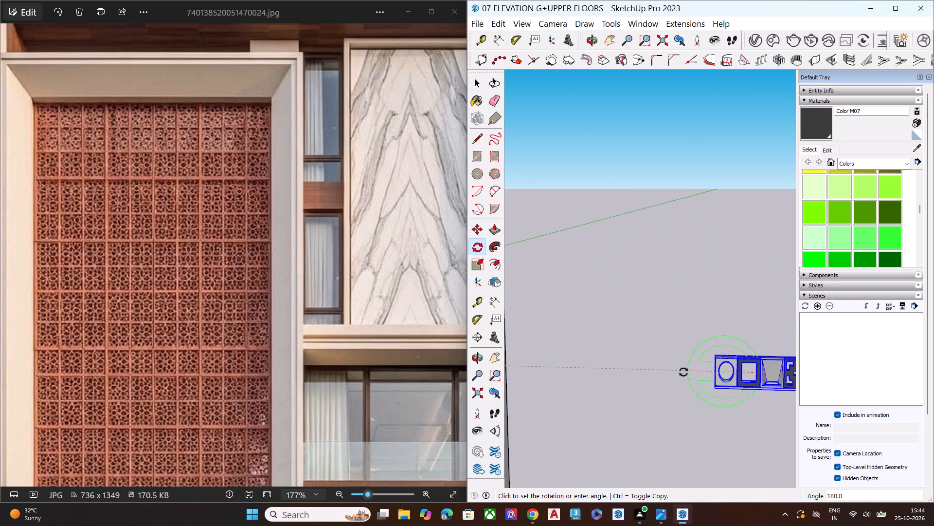
click(683, 372)
scroll(636, 368, down, 8)
scroll(713, 392, up, 2)
scroll(713, 392, down, 1)
scroll(713, 392, up, 5)
key(space)
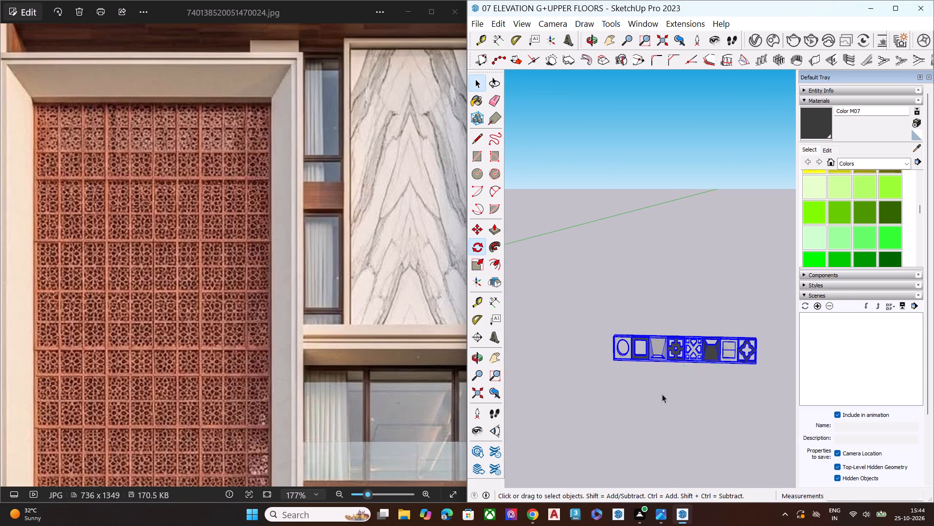
Move the rotated row by its circle block's upper back corner to the lower back corner of the first row's quatrefoil block.
scroll(609, 346, up, 6)
click(595, 397)
middle_drag(622, 362, 640, 447)
scroll(629, 317, up, 1)
scroll(629, 317, down, 1)
scroll(629, 317, up, 3)
click(628, 324)
key(m)
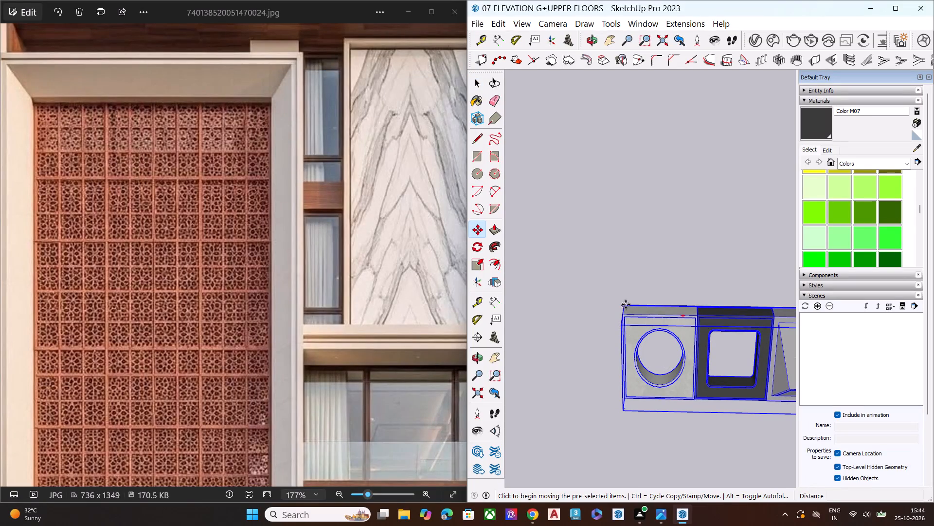
click(623, 306)
scroll(651, 316, down, 3)
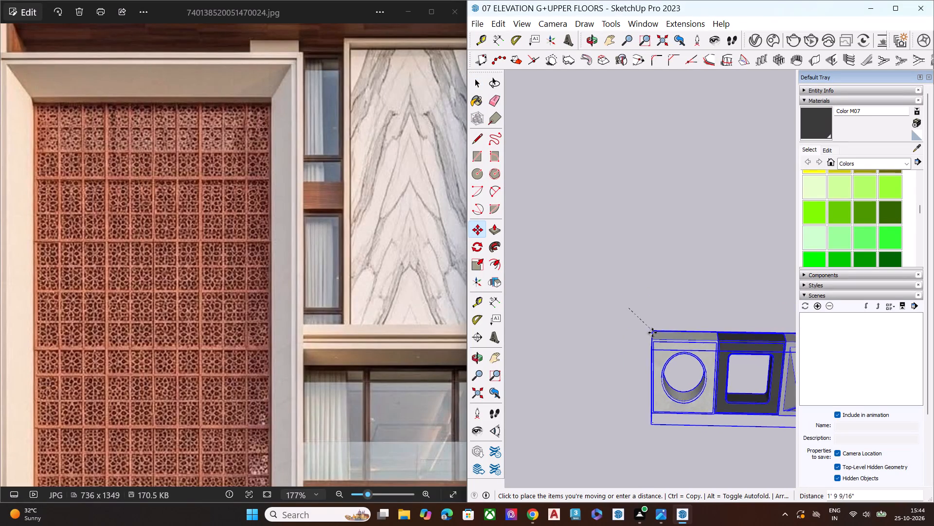
scroll(652, 333, down, 3)
scroll(686, 385, down, 14)
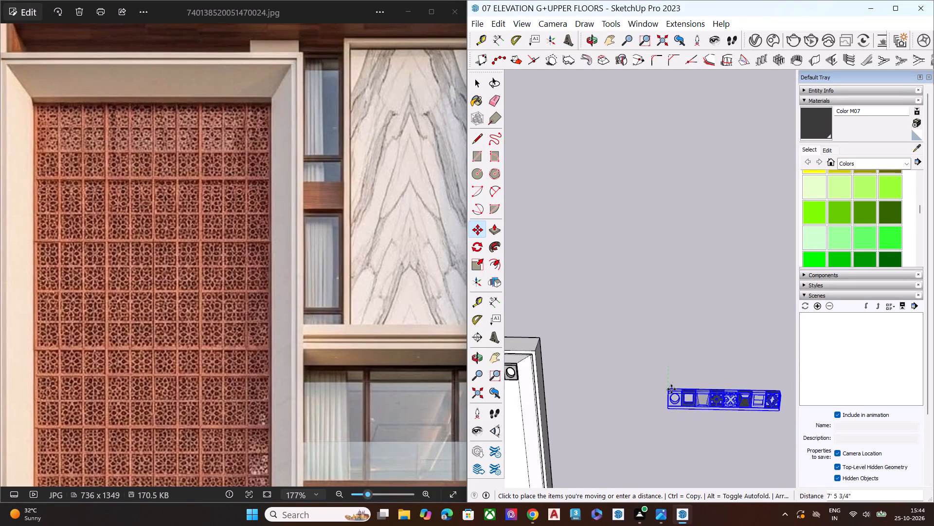
scroll(671, 389, down, 7)
scroll(630, 378, down, 13)
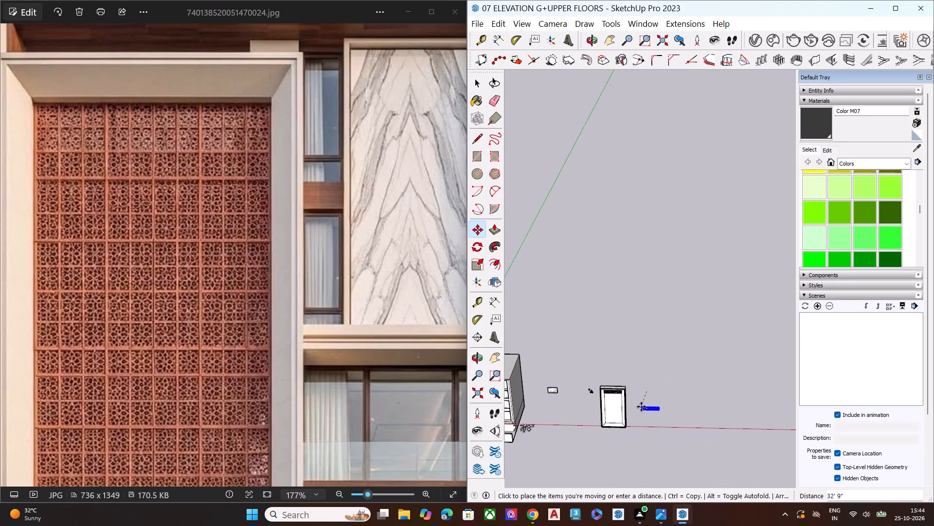
scroll(654, 407, down, 7)
scroll(585, 423, up, 9)
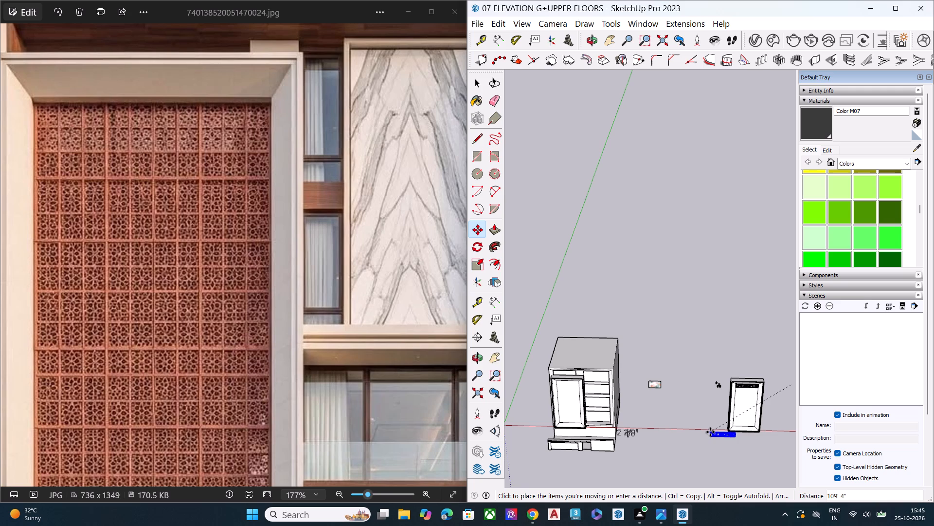
scroll(737, 403, up, 14)
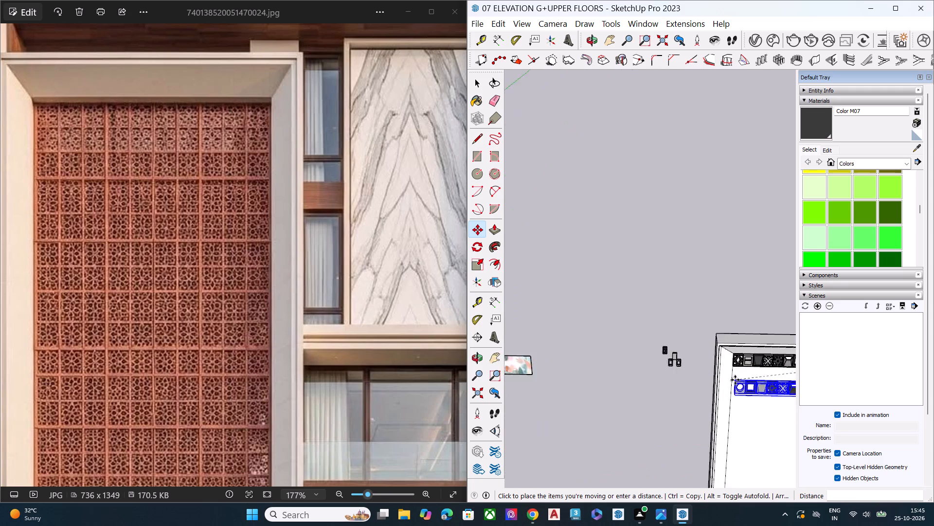
scroll(735, 380, up, 18)
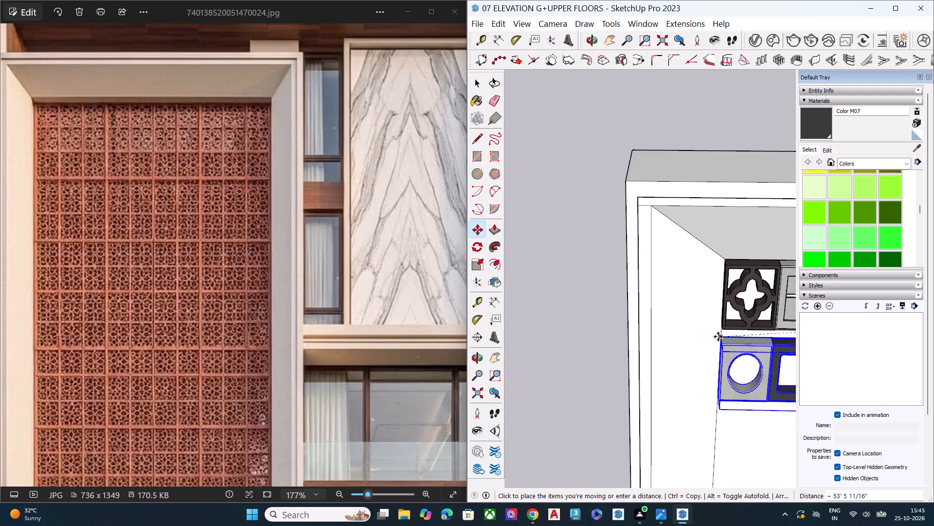
middle_drag(718, 337, 790, 226)
scroll(790, 226, up, 8)
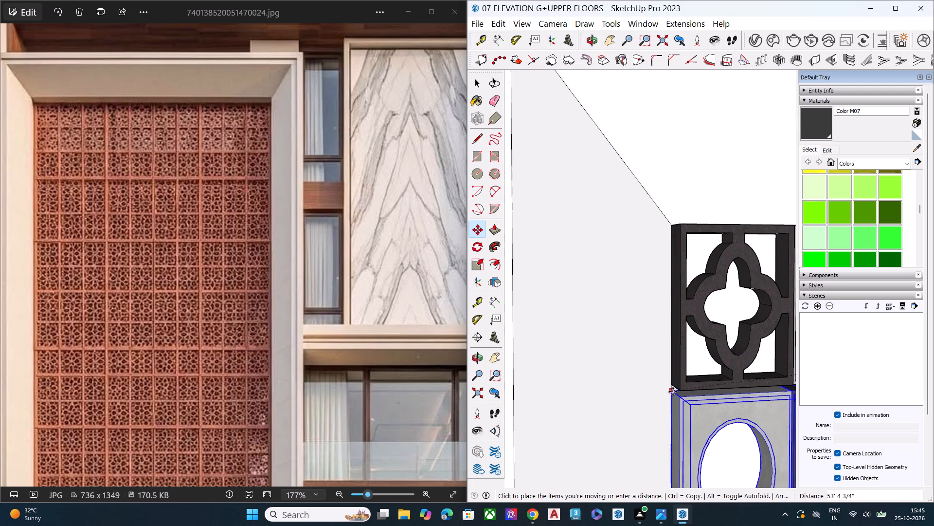
click(673, 387)
key(space)
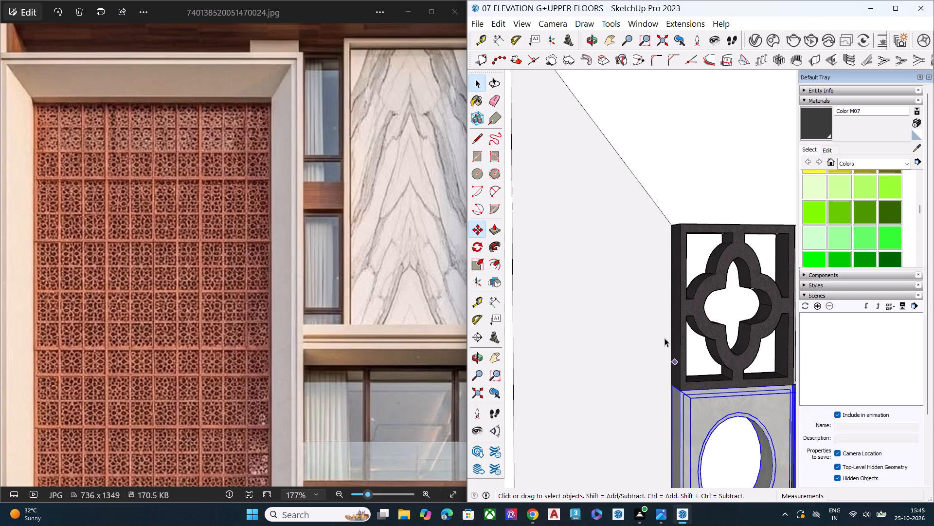
Scale the second block row deeper along the green axis by about 1.11, pulling its front face outward.
scroll(664, 329, down, 9)
scroll(656, 335, up, 1)
scroll(652, 338, down, 2)
scroll(650, 340, up, 1)
scroll(646, 343, down, 1)
scroll(646, 343, up, 3)
scroll(640, 347, down, 2)
scroll(626, 352, up, 1)
scroll(626, 352, down, 2)
scroll(625, 352, up, 1)
scroll(624, 352, down, 12)
scroll(623, 361, up, 1)
scroll(620, 370, down, 2)
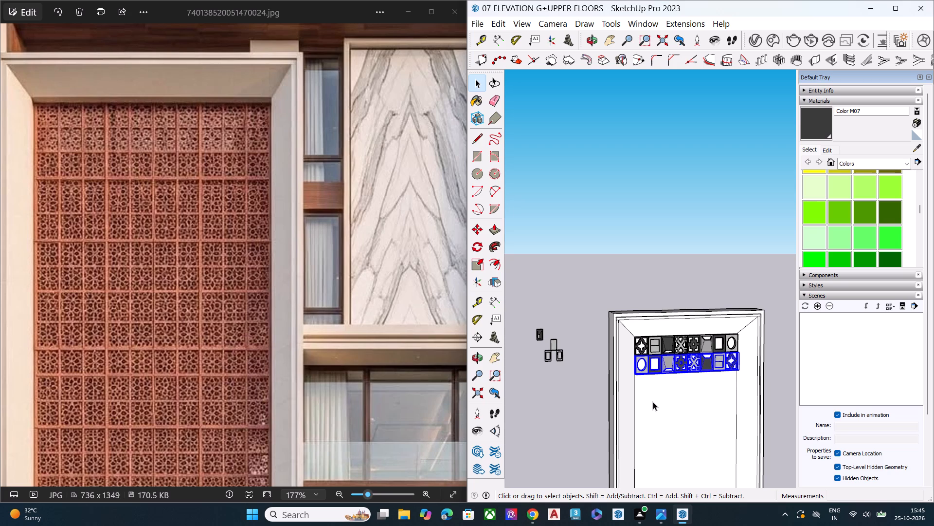
scroll(678, 385, down, 7)
middle_drag(665, 410, 779, 427)
scroll(720, 344, up, 8)
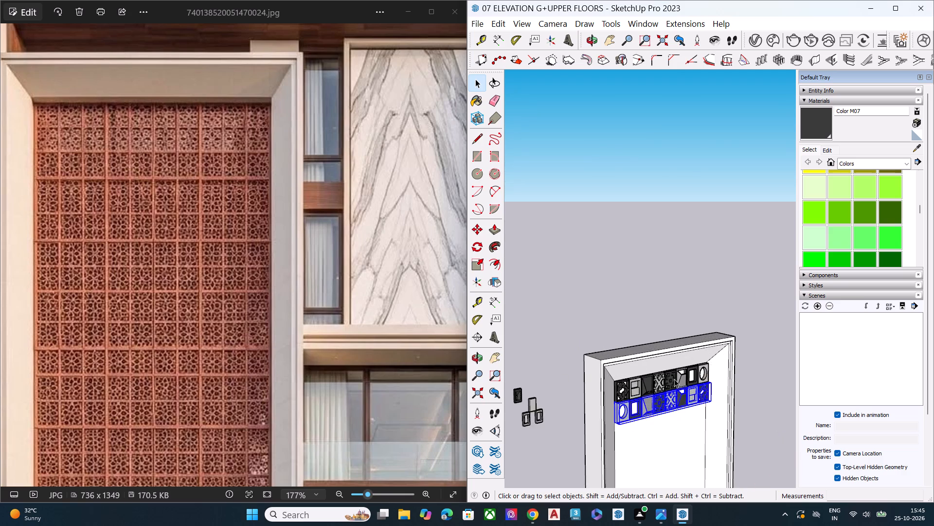
middle_drag(667, 400, 749, 419)
key(s)
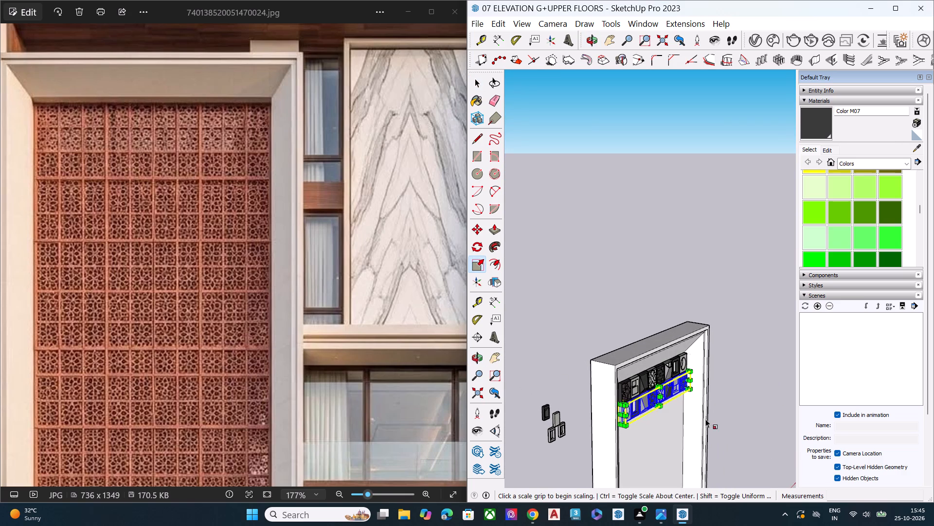
scroll(690, 415, up, 8)
scroll(644, 378, up, 1)
scroll(644, 377, down, 2)
scroll(644, 377, up, 7)
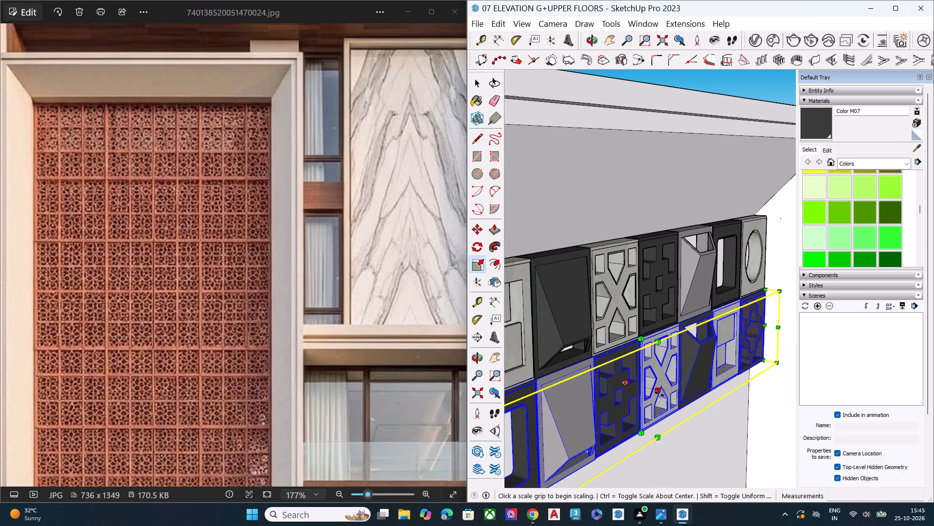
click(660, 394)
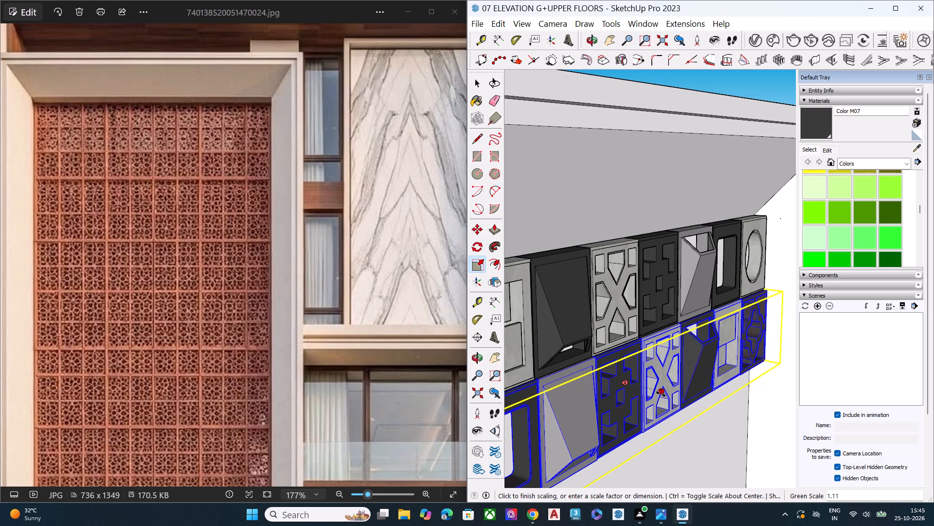
key(space)
Copy the first row by its circle block's upper outer corner to the lower outer corner of the second row's quatrefoil block.
scroll(565, 407, down, 5)
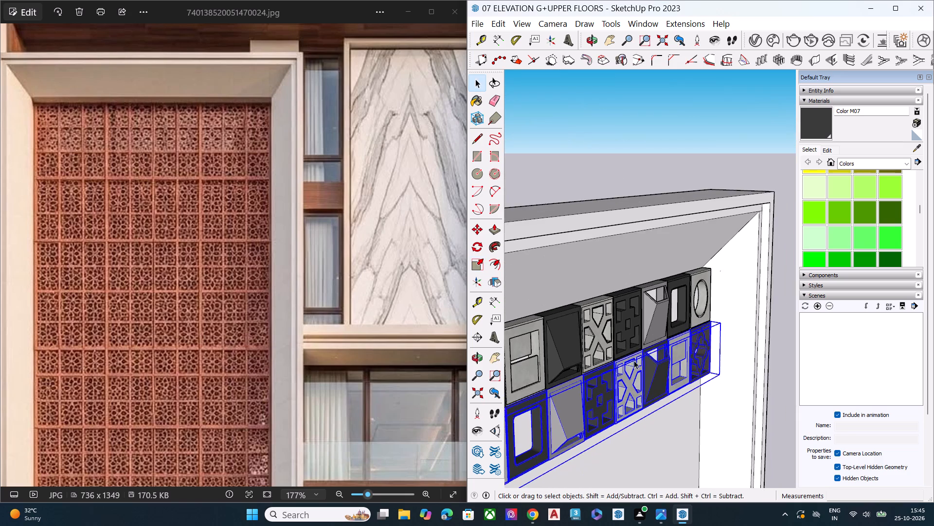
scroll(659, 330, down, 7)
middle_drag(593, 411, 463, 378)
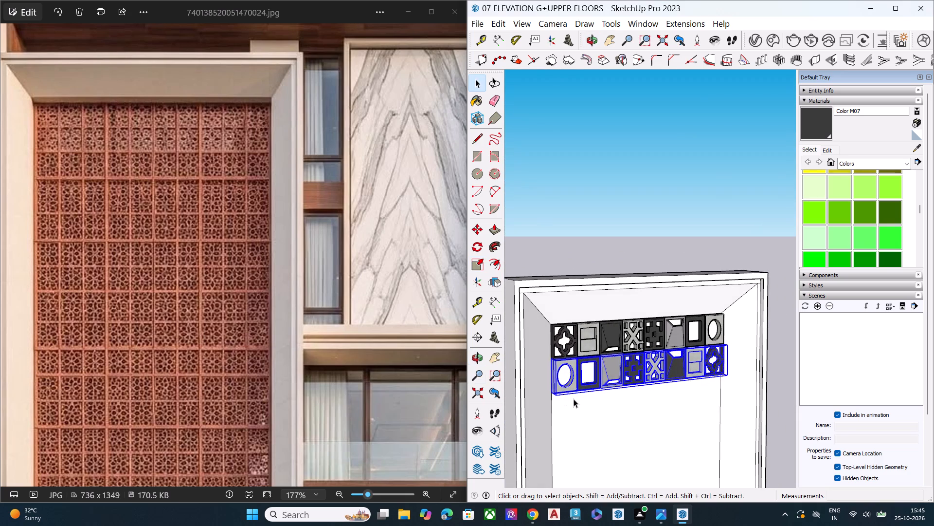
scroll(574, 399, up, 4)
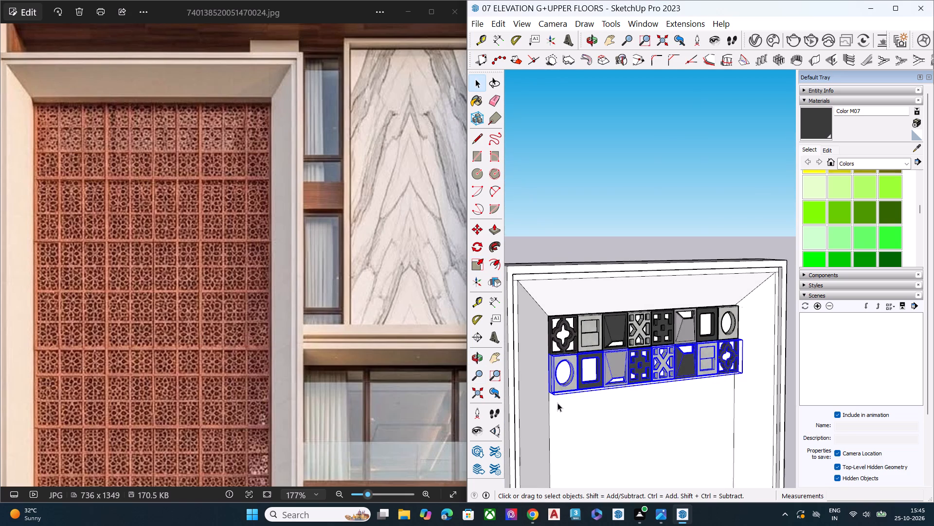
scroll(557, 403, up, 3)
scroll(529, 378, down, 2)
scroll(528, 376, up, 1)
scroll(528, 376, down, 3)
scroll(712, 309, up, 3)
click(698, 318)
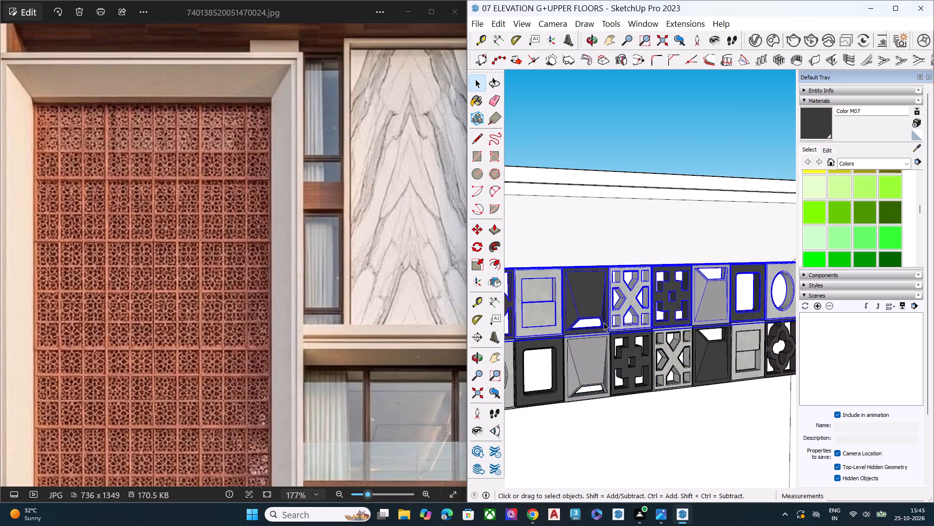
scroll(586, 328, down, 6)
middle_drag(688, 344, 649, 356)
key(m)
scroll(709, 288, up, 8)
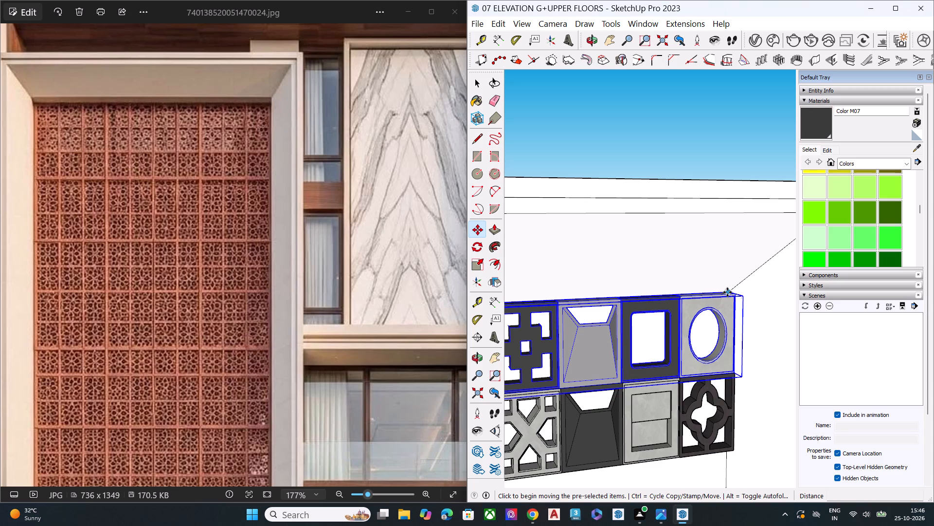
click(727, 292)
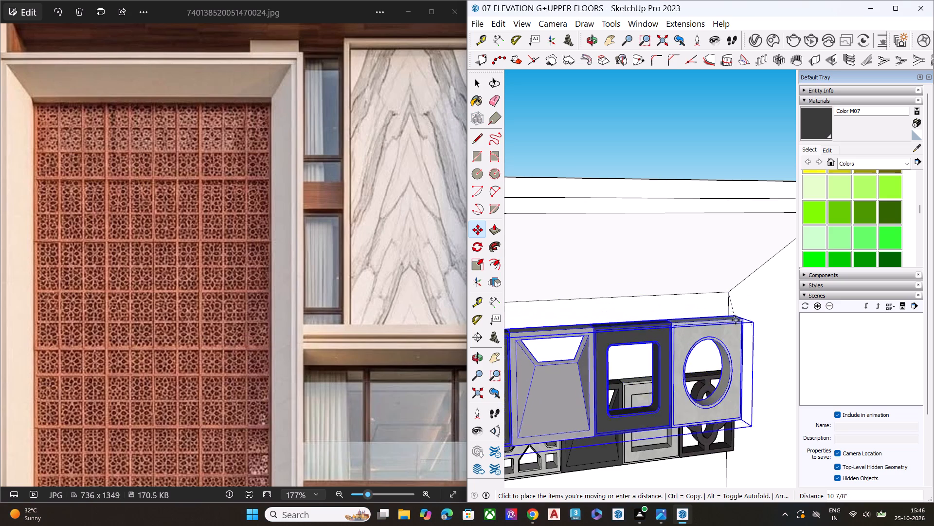
scroll(749, 333, down, 1)
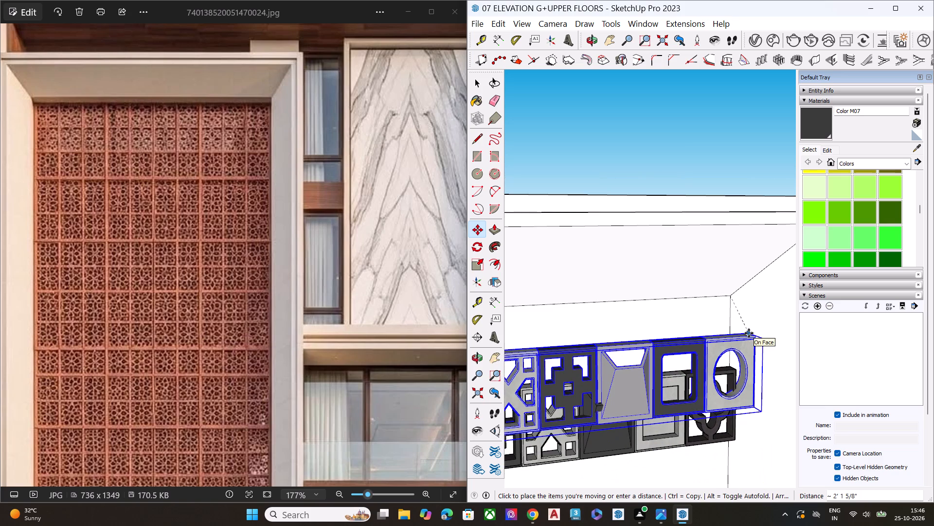
scroll(742, 337, down, 5)
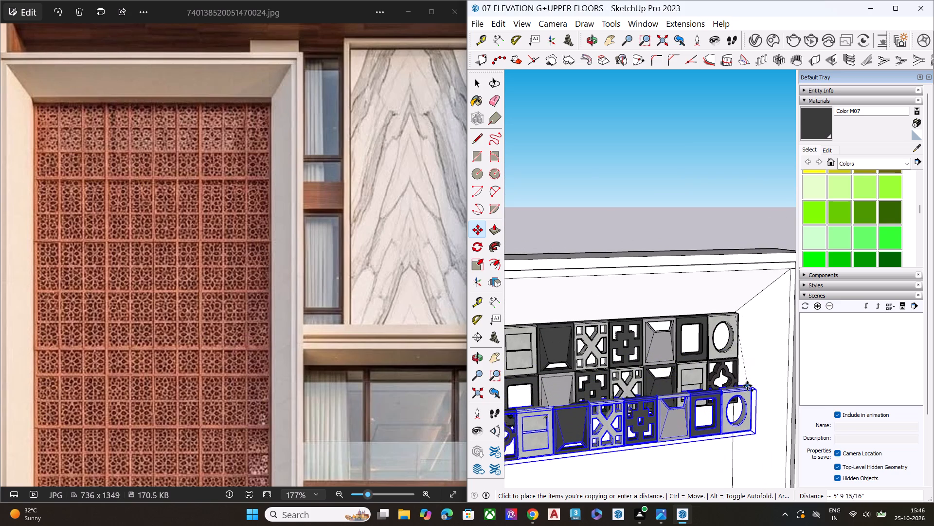
scroll(745, 399, down, 4)
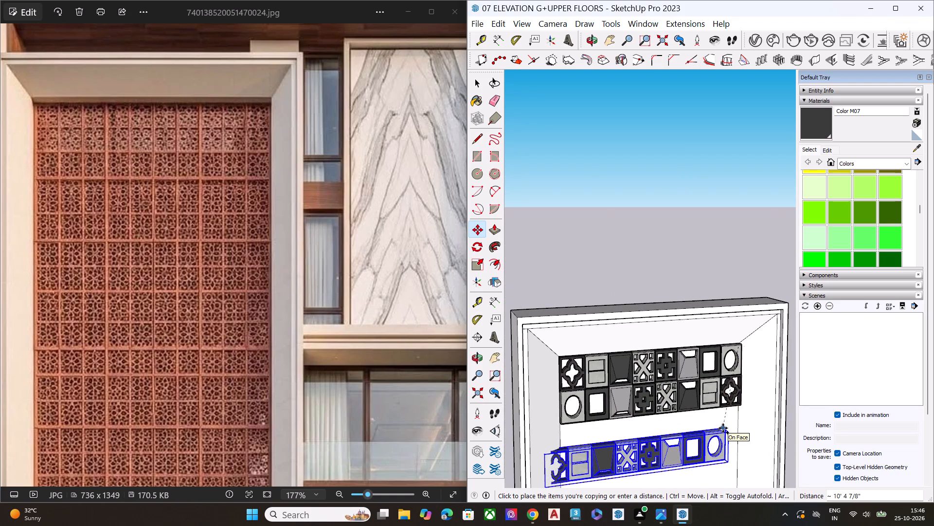
scroll(722, 434, up, 6)
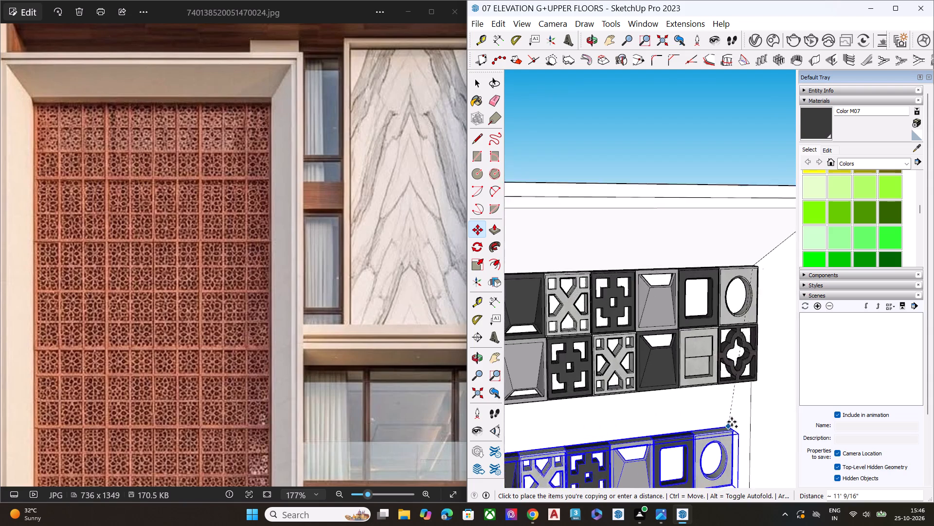
scroll(732, 422, up, 3)
middle_drag(743, 404, 752, 365)
scroll(752, 365, up, 5)
scroll(752, 366, down, 1)
scroll(752, 367, up, 2)
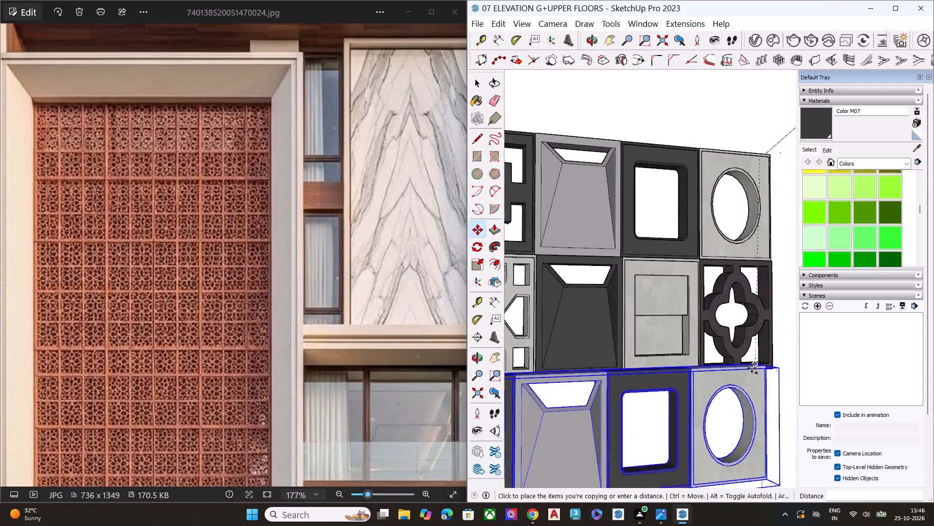
scroll(752, 368, up, 3)
middle_drag(760, 391, 818, 315)
scroll(814, 325, up, 7)
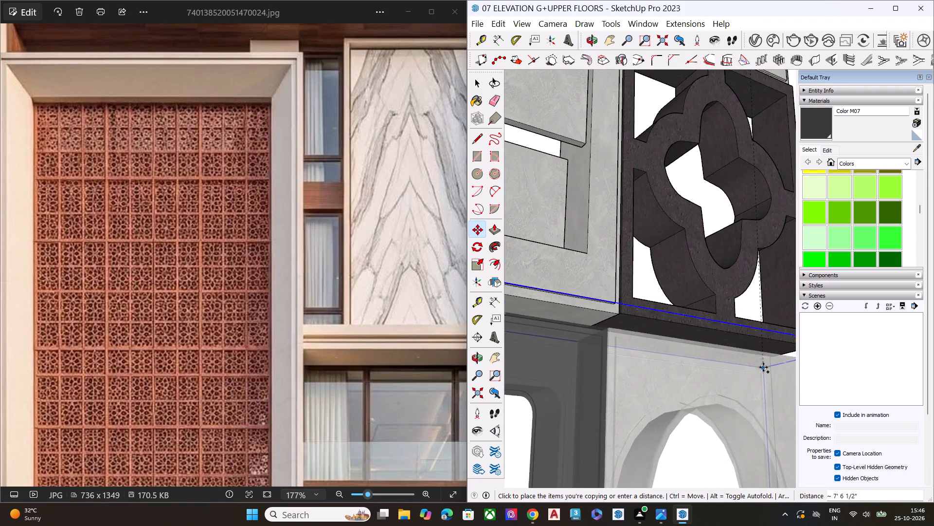
click(767, 355)
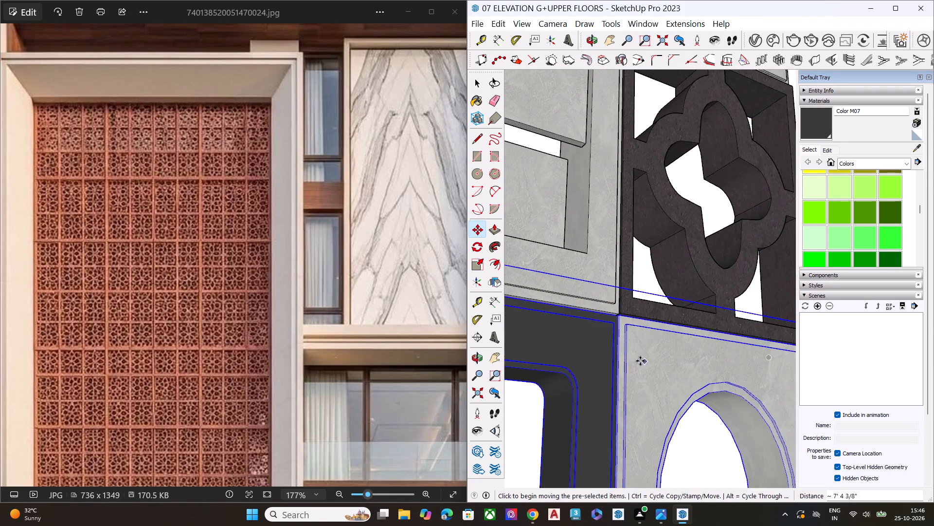
Examine the joint between the second and third rows around the quatrefoil and circle blocks, comparing how far their faces project.
scroll(640, 361, down, 8)
middle_drag(652, 362, 562, 449)
scroll(562, 445, up, 9)
middle_drag(623, 367, 549, 415)
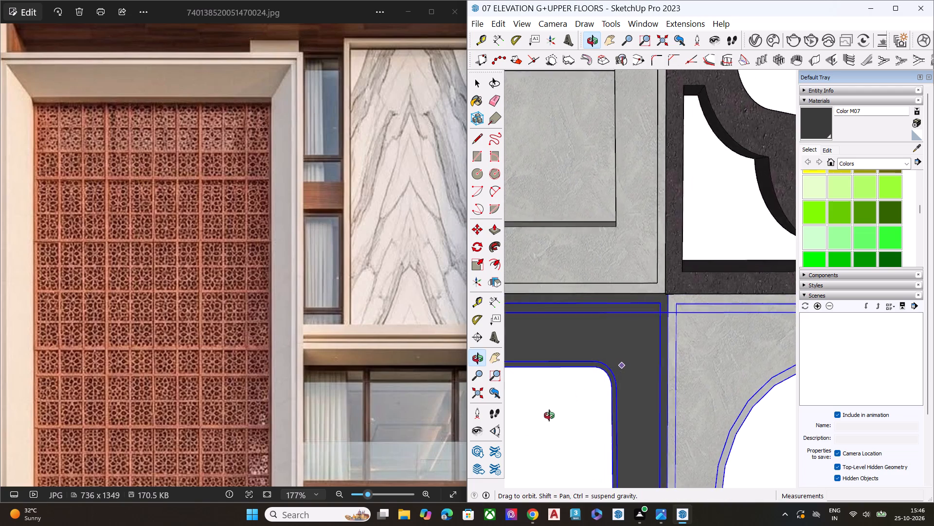
middle_drag(549, 415, 475, 280)
scroll(477, 275, up, 2)
scroll(710, 278, down, 9)
scroll(596, 331, down, 5)
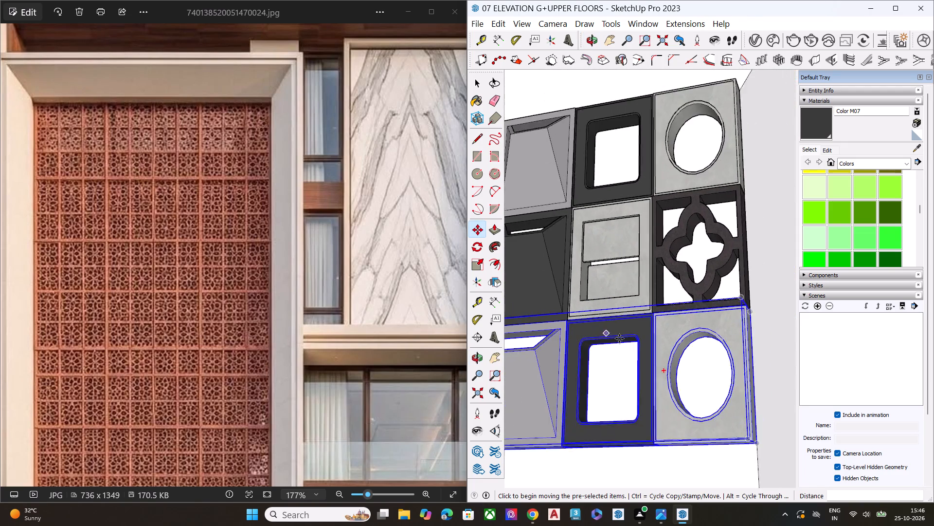
scroll(619, 338, down, 2)
scroll(690, 361, down, 6)
middle_drag(689, 381, 558, 507)
scroll(562, 391, up, 1)
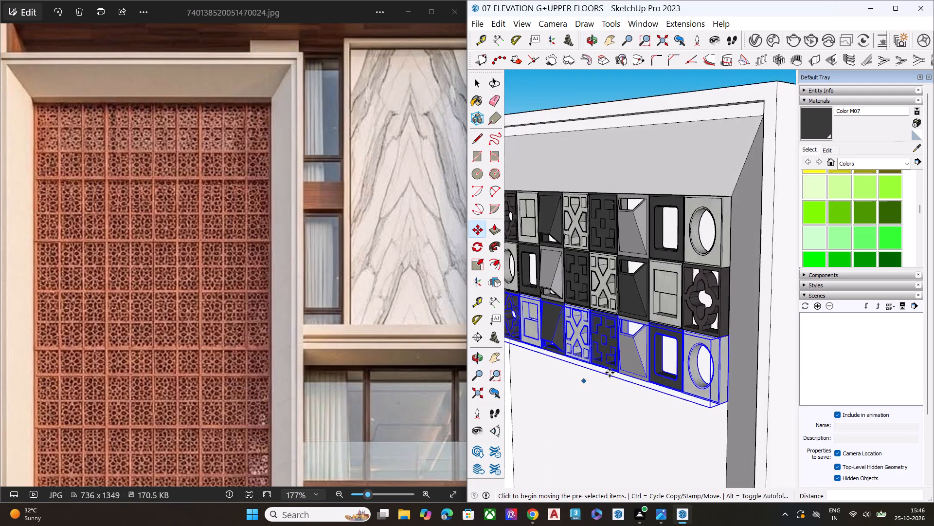
scroll(669, 360, down, 7)
scroll(670, 325, up, 4)
scroll(673, 292, down, 1)
scroll(673, 292, up, 15)
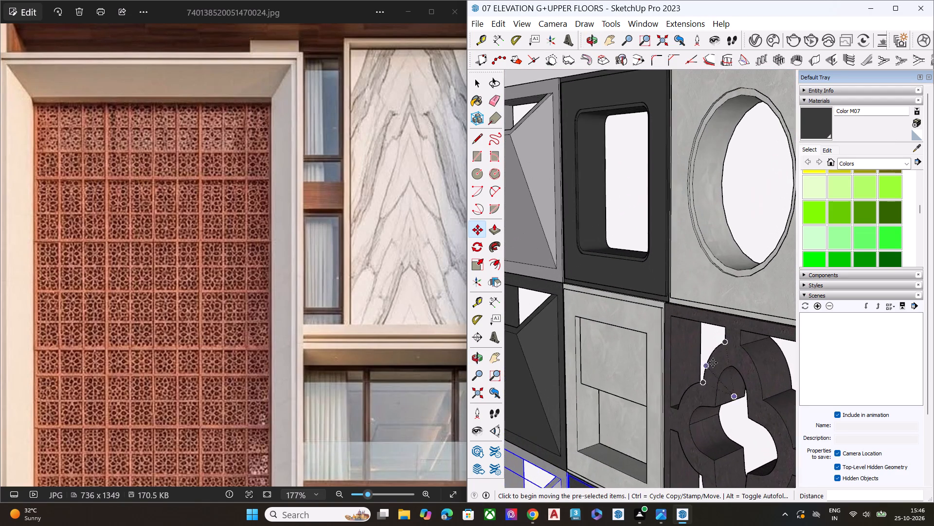
middle_drag(709, 348, 742, 389)
key(space)
scroll(742, 389, up, 2)
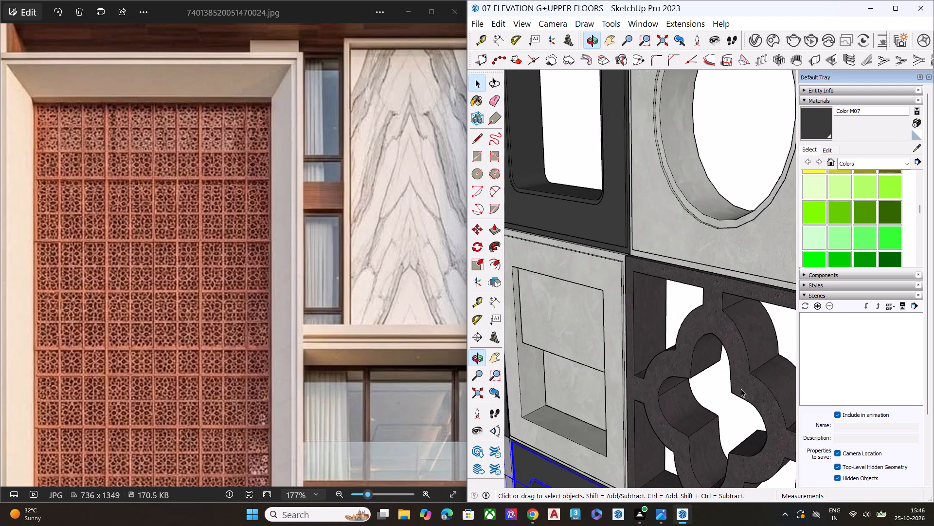
scroll(703, 361, down, 2)
scroll(702, 360, up, 1)
scroll(702, 360, down, 2)
scroll(702, 360, up, 1)
scroll(702, 360, down, 2)
scroll(702, 360, up, 1)
scroll(702, 360, down, 2)
scroll(702, 360, up, 2)
scroll(702, 360, down, 9)
middle_drag(679, 410, 771, 507)
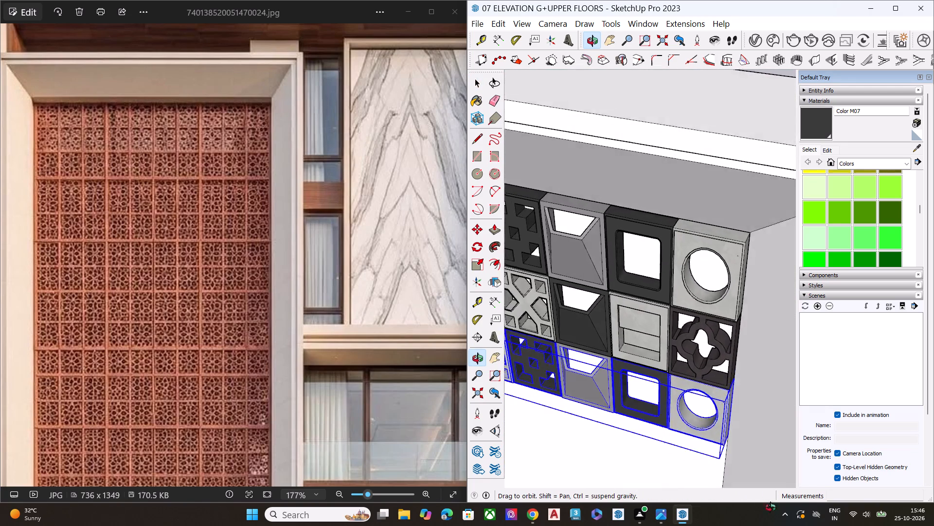
middle_drag(771, 507, 779, 513)
scroll(707, 397, up, 12)
middle_drag(691, 397, 577, 132)
scroll(623, 375, up, 8)
middle_drag(618, 365, 493, 278)
middle_drag(541, 287, 587, 300)
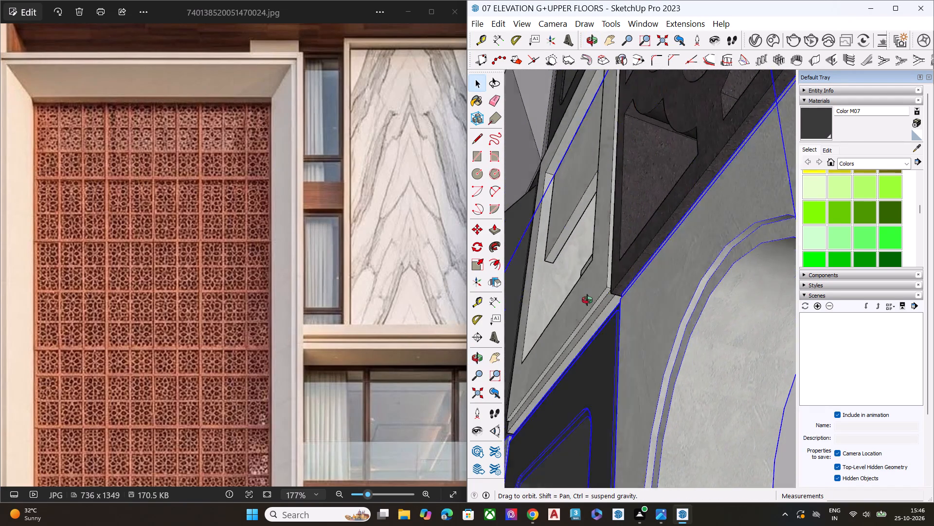
middle_drag(587, 300, 641, 305)
middle_drag(688, 368, 805, 352)
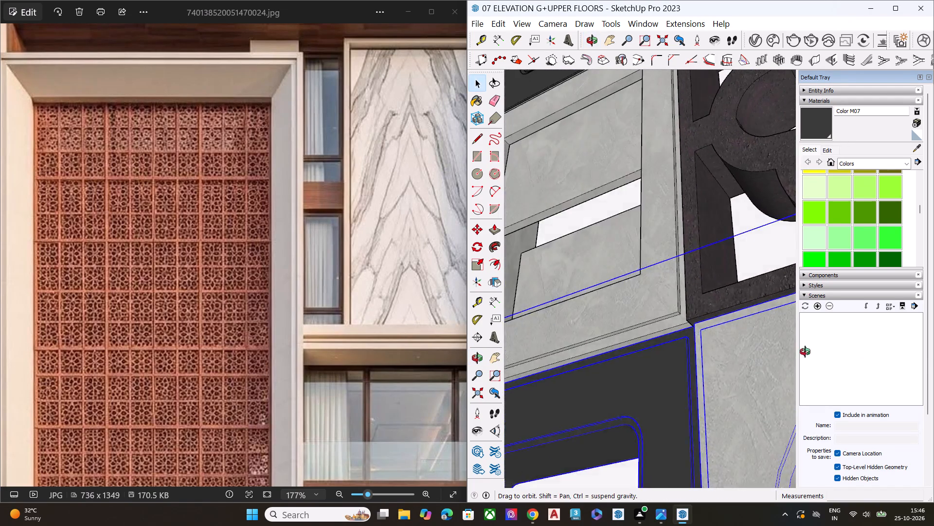
middle_drag(805, 352, 933, 360)
middle_drag(580, 357, 763, 483)
scroll(728, 442, up, 5)
Explode the second block row's group into its separate pattern blocks.
click(577, 241)
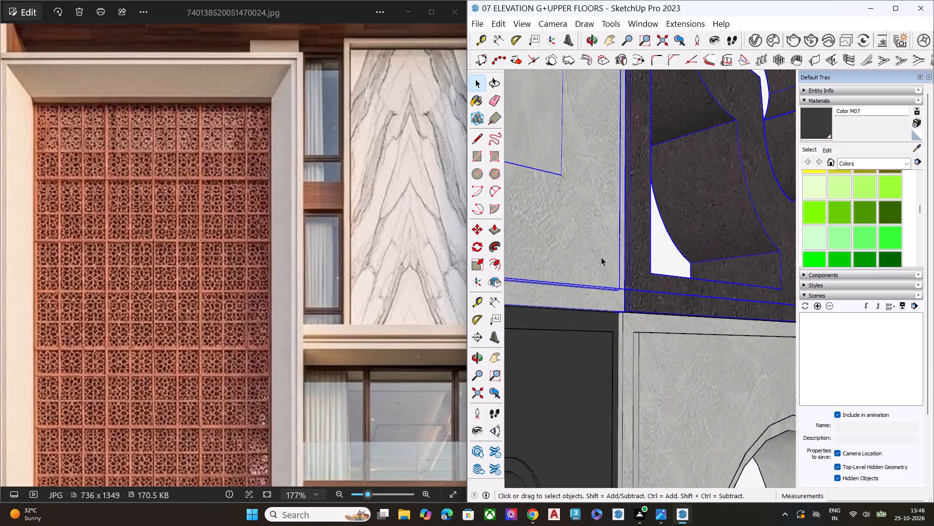
middle_drag(602, 259, 659, 468)
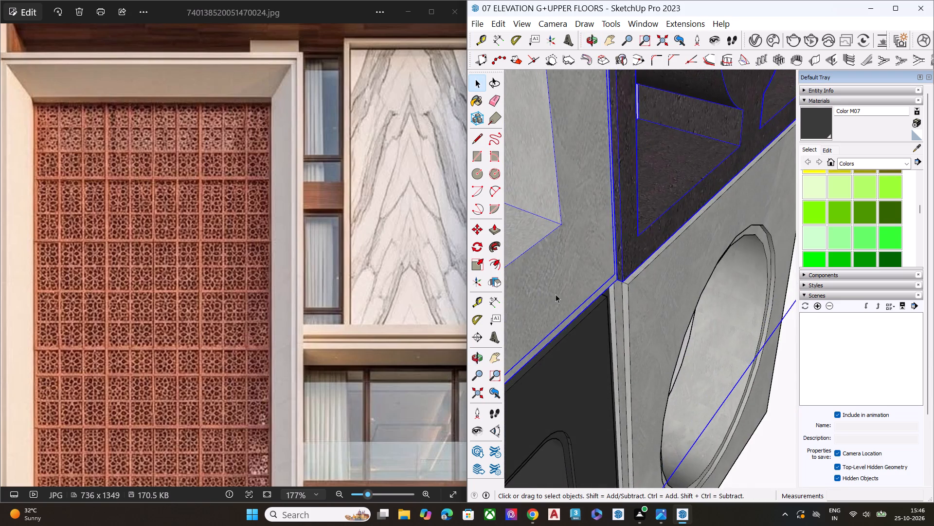
scroll(565, 276, up, 2)
scroll(573, 276, down, 1)
scroll(581, 278, up, 4)
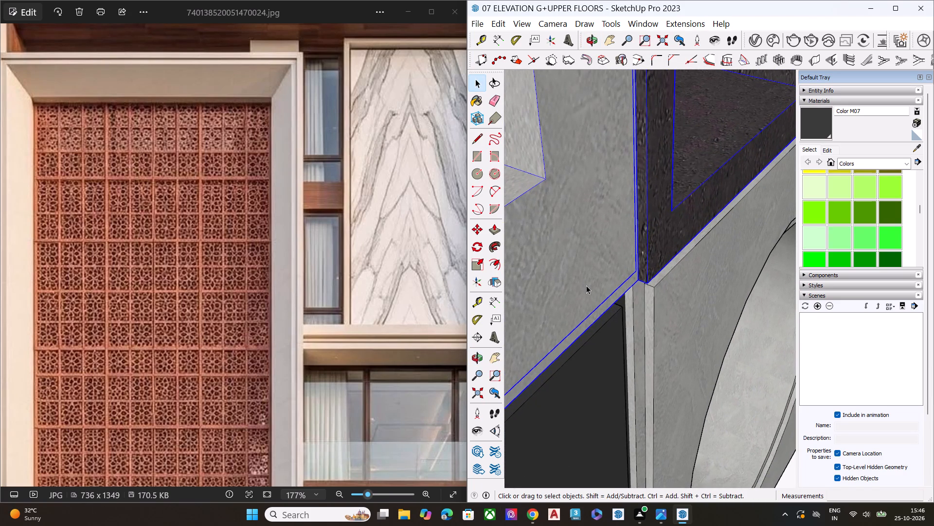
right_click(590, 282)
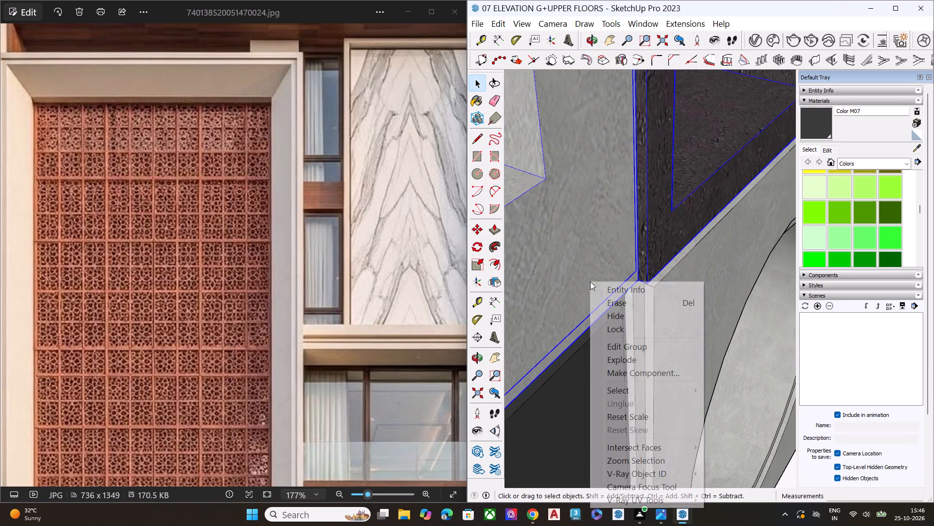
click(618, 362)
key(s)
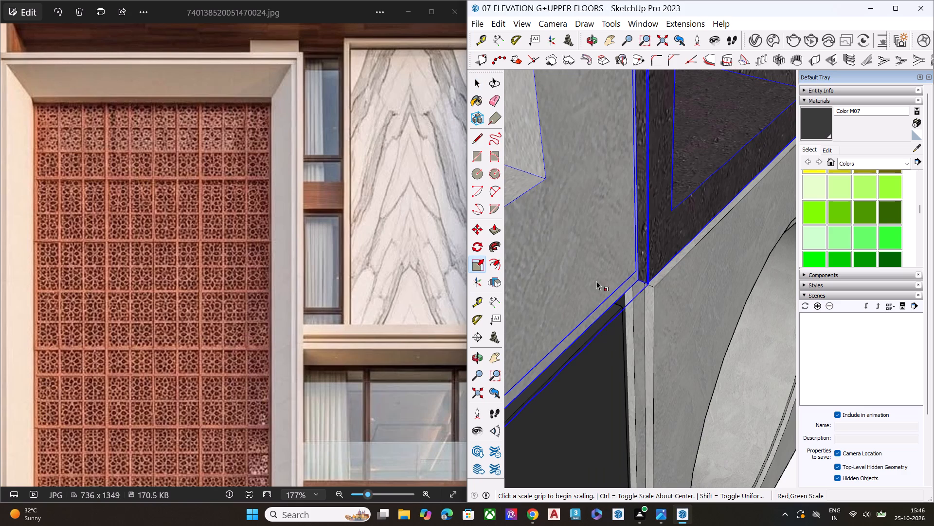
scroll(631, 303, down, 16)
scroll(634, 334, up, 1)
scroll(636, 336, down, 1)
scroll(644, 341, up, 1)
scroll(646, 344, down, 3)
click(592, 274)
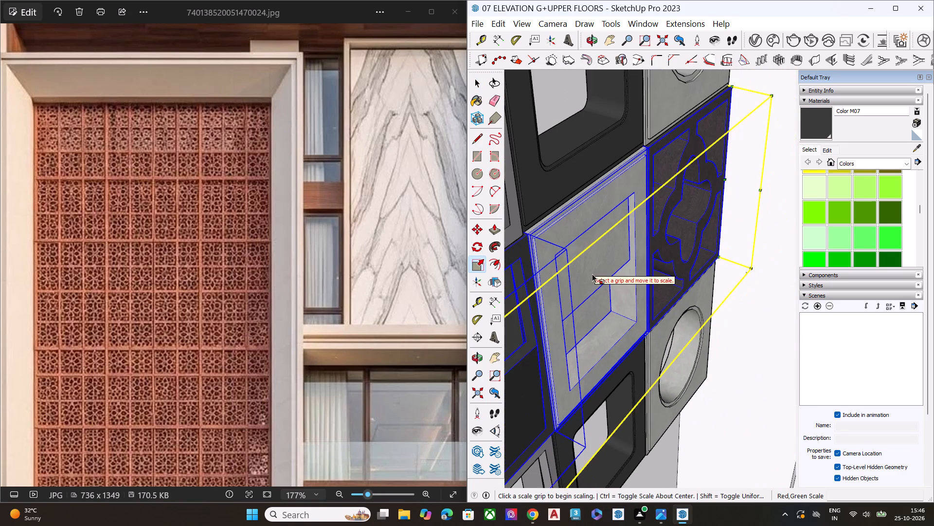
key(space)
Scale the second row's grey two-panel block beside the quatrefoil outward along its blue axis by about 1.04.
click(604, 264)
scroll(586, 271, up, 4)
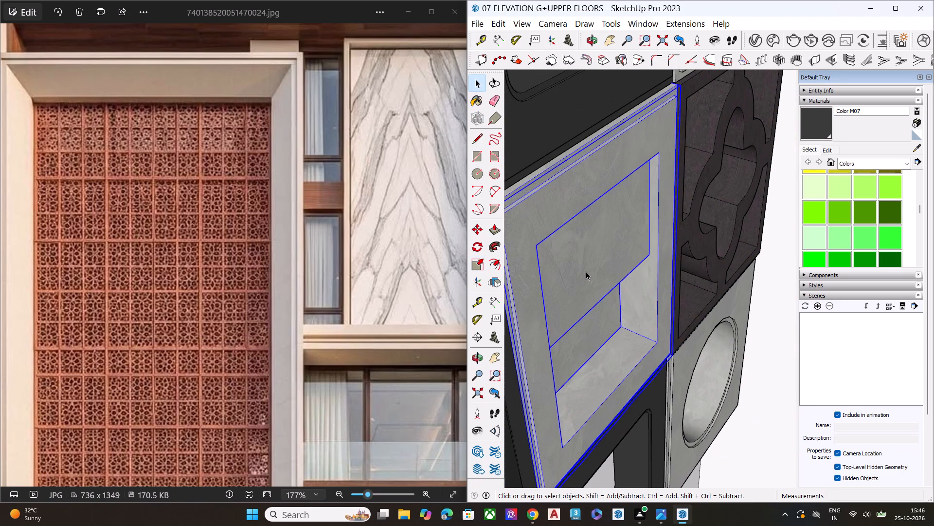
key(s)
click(612, 303)
click(612, 303)
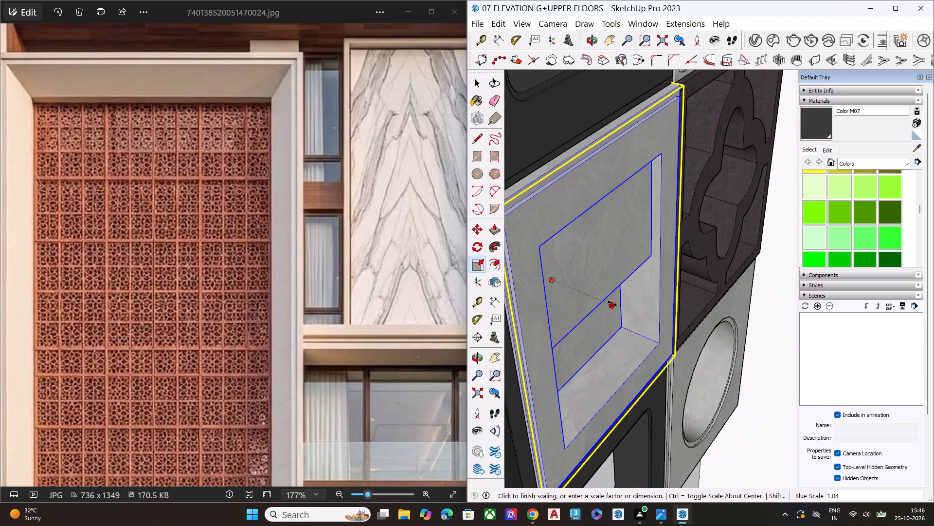
key(space)
middle_drag(676, 244, 578, 386)
scroll(638, 272, up, 1)
scroll(638, 271, down, 1)
scroll(638, 258, up, 15)
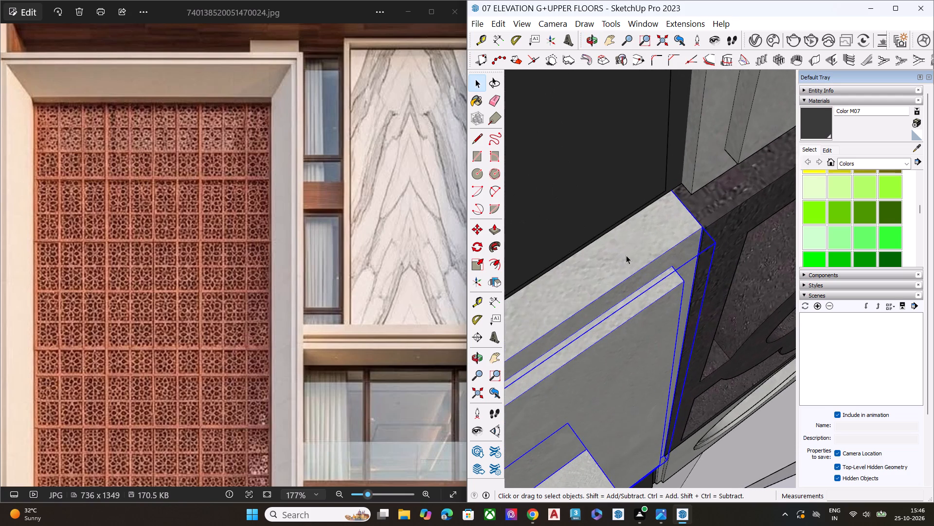
Scale the second row's grey two-panel block along its blue axis by about 0.96, referencing the neighbouring quatrefoil block's front face.
middle_drag(676, 243, 352, 209)
scroll(736, 322, up, 8)
middle_drag(678, 308, 721, 174)
middle_drag(643, 323, 933, 342)
middle_drag(516, 317, 686, 277)
scroll(609, 305, up, 7)
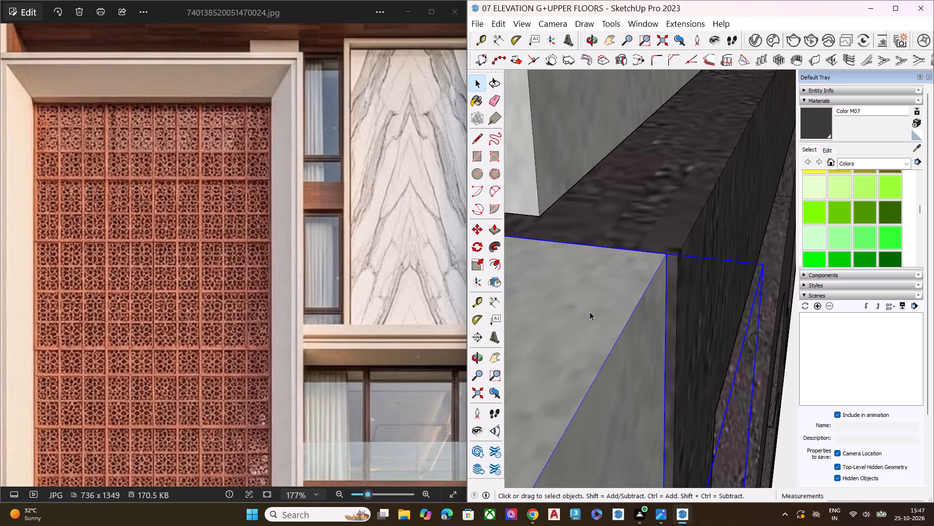
scroll(629, 342, down, 11)
scroll(625, 321, up, 1)
scroll(625, 321, down, 10)
scroll(637, 352, up, 1)
scroll(637, 352, down, 4)
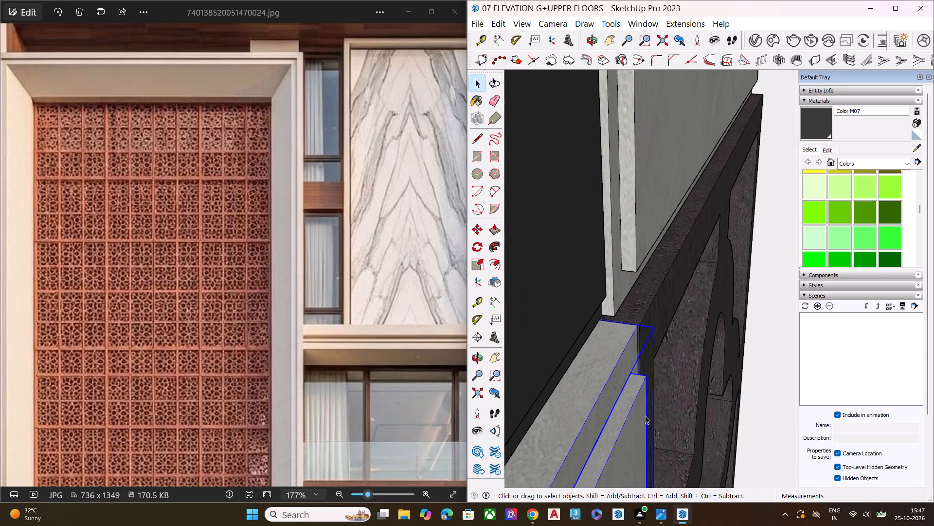
key(s)
scroll(596, 362, down, 6)
scroll(560, 309, down, 3)
scroll(562, 308, up, 1)
scroll(562, 308, down, 3)
scroll(589, 435, up, 1)
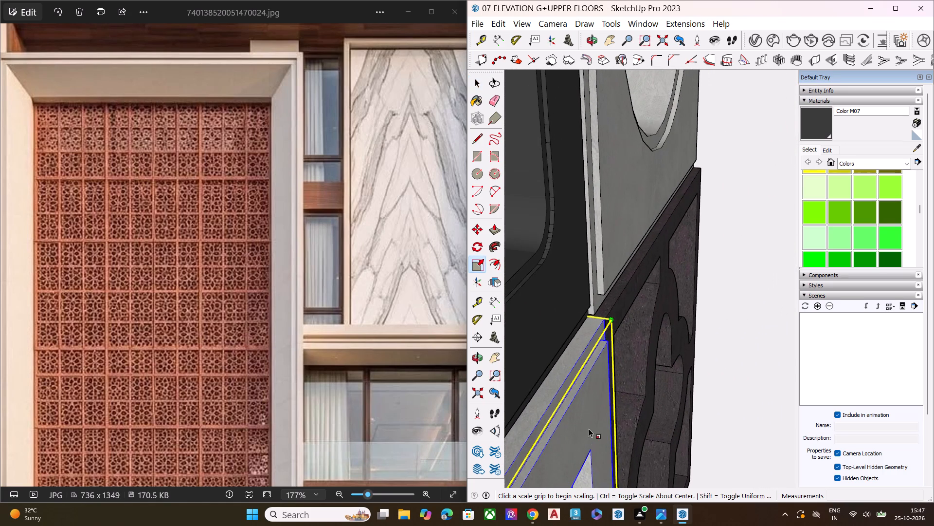
scroll(542, 242, down, 7)
middle_drag(585, 358, 591, 364)
scroll(535, 267, down, 7)
middle_drag(636, 366, 626, 373)
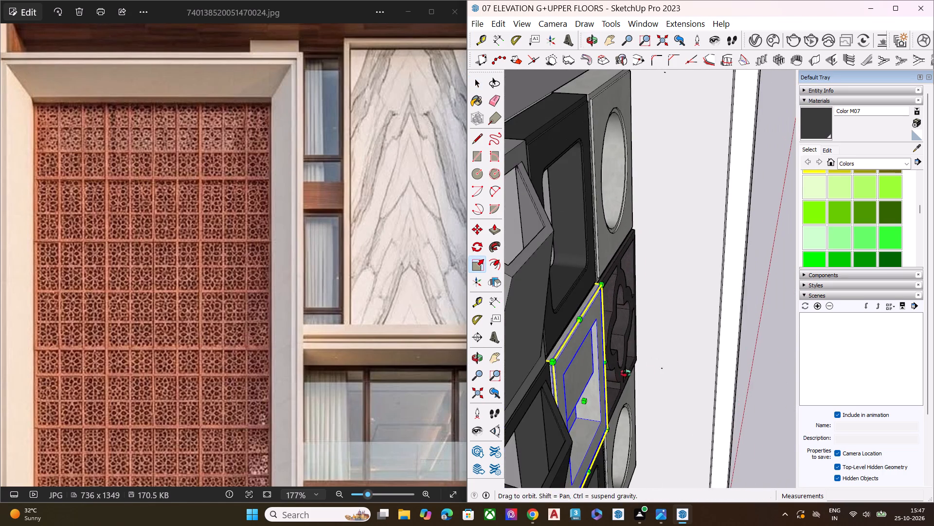
middle_drag(626, 373, 617, 381)
scroll(605, 393, up, 7)
click(556, 406)
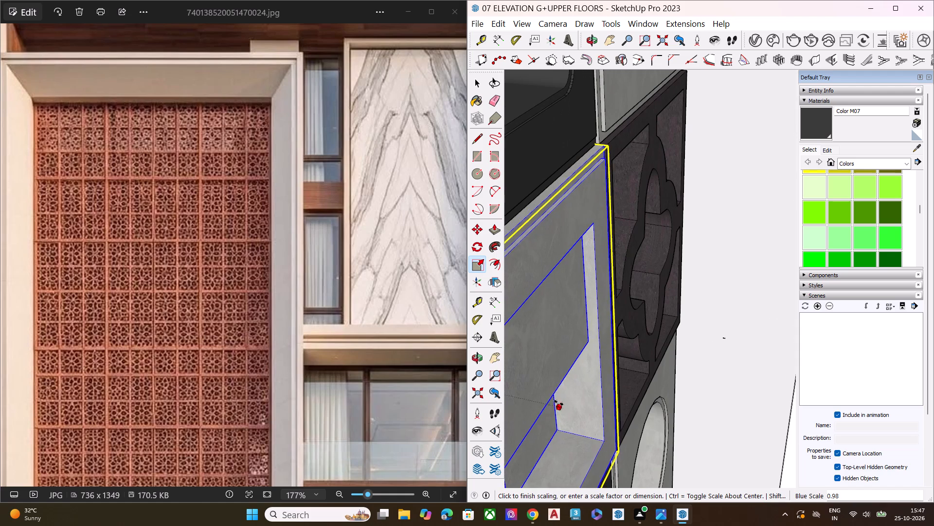
scroll(631, 157, up, 1)
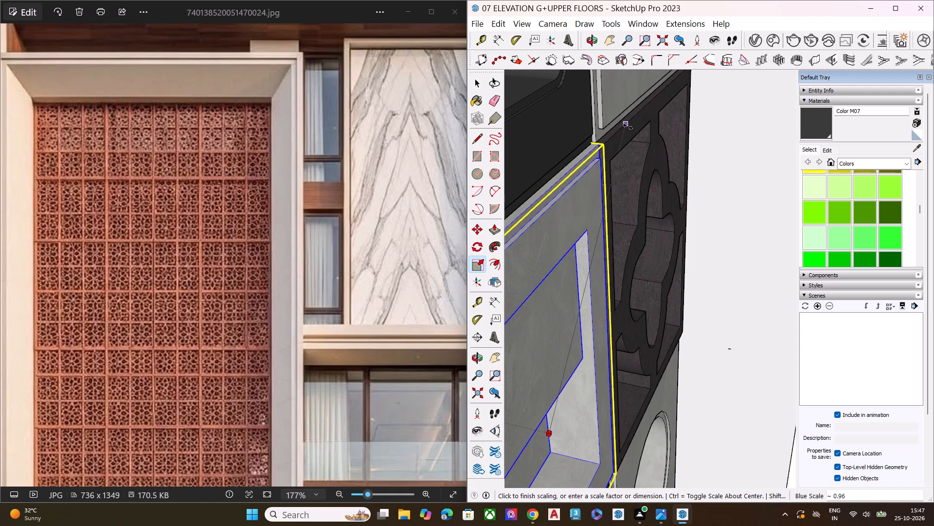
click(628, 127)
scroll(592, 187, up, 1)
middle_drag(590, 191, 480, 382)
scroll(486, 369, up, 6)
key(space)
Examine the three stacked block rows from several angles, comparing how far the two-panel block and its neighbours project.
scroll(544, 332, down, 7)
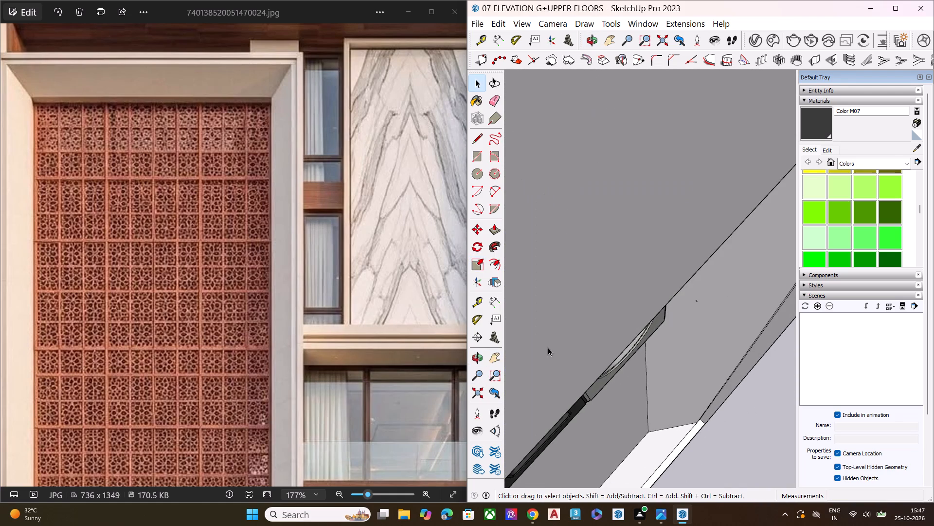
middle_drag(522, 351, 518, 351)
scroll(517, 329, up, 1)
scroll(646, 194, down, 9)
middle_drag(664, 345, 575, 258)
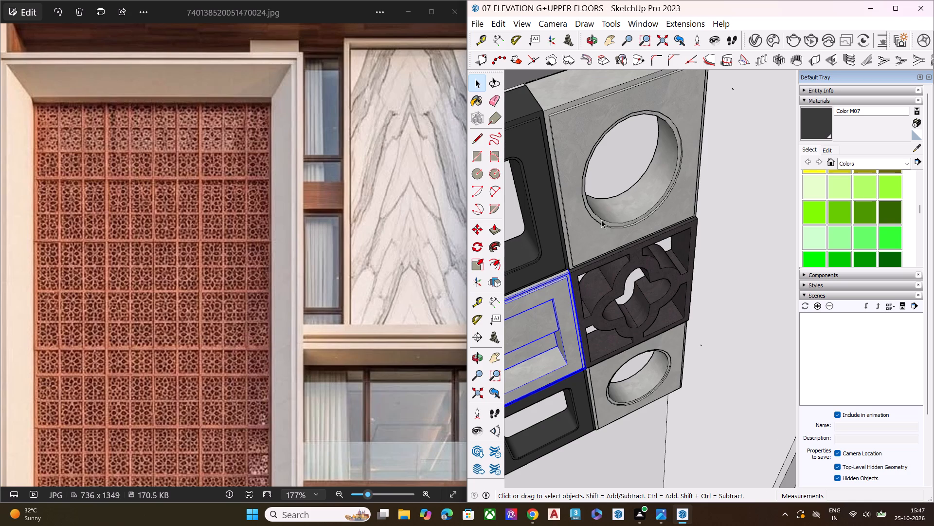
scroll(598, 224, down, 7)
middle_drag(596, 317, 643, 225)
scroll(644, 227, up, 1)
key(space)
scroll(626, 245, down, 5)
middle_drag(602, 298, 784, 249)
key(space)
scroll(626, 232, down, 3)
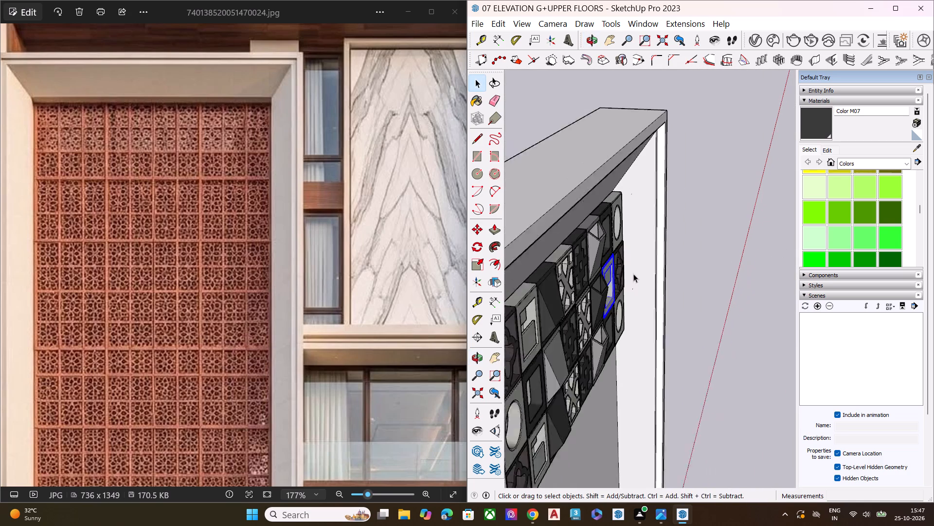
scroll(633, 274, down, 4)
middle_drag(611, 325, 575, 206)
scroll(588, 322, up, 9)
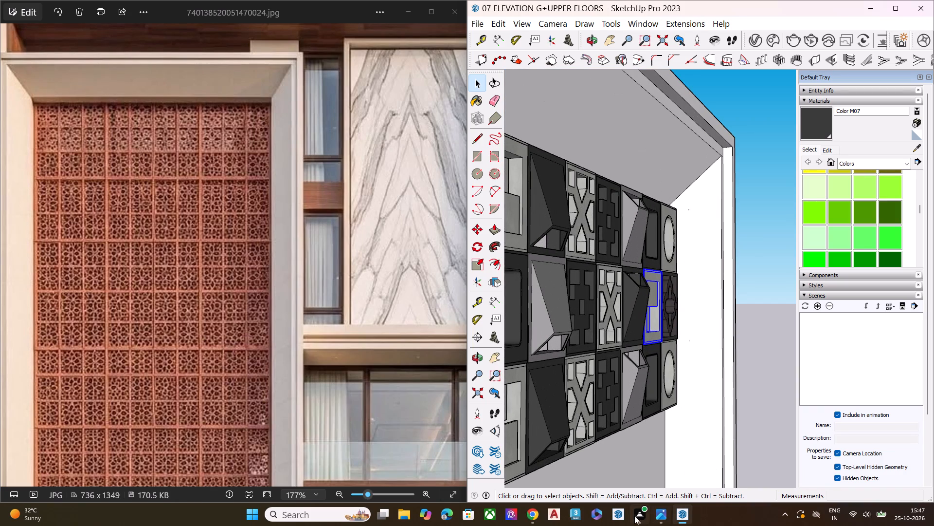
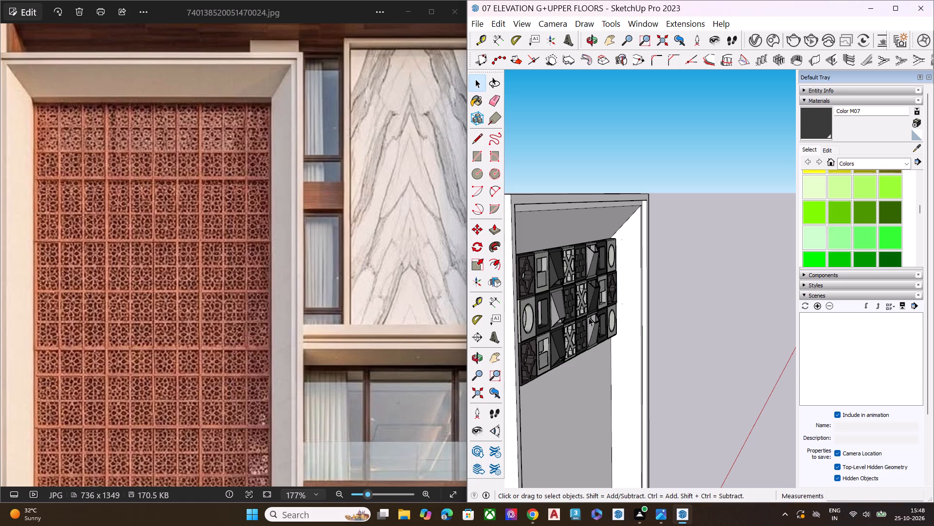
Examine the three stacked block rows from the front and both sides, comparing their alignment and projection within the recess.
scroll(733, 266, down, 7)
middle_drag(675, 351, 578, 396)
scroll(605, 339, up, 10)
middle_drag(613, 341, 557, 286)
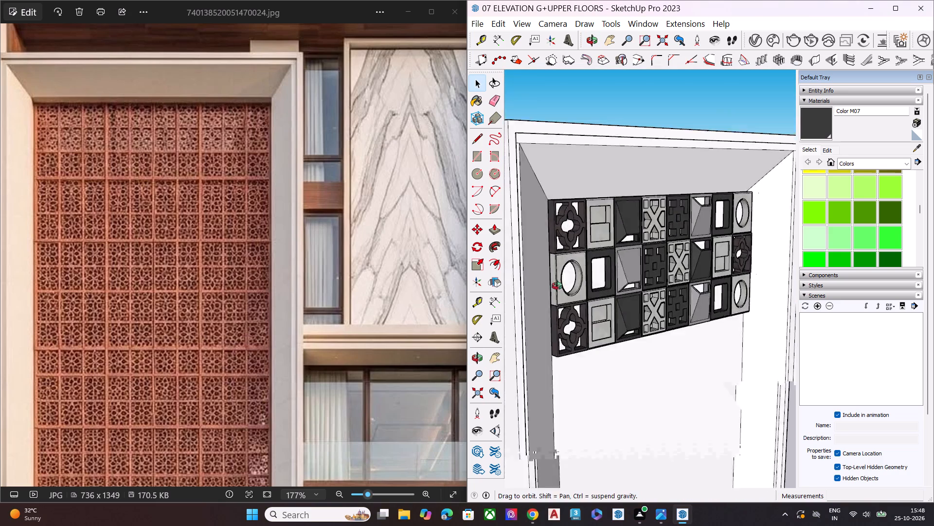
middle_drag(557, 286, 521, 249)
scroll(523, 251, up, 3)
scroll(546, 274, down, 1)
scroll(546, 274, up, 7)
scroll(537, 304, down, 9)
middle_drag(715, 294, 566, 302)
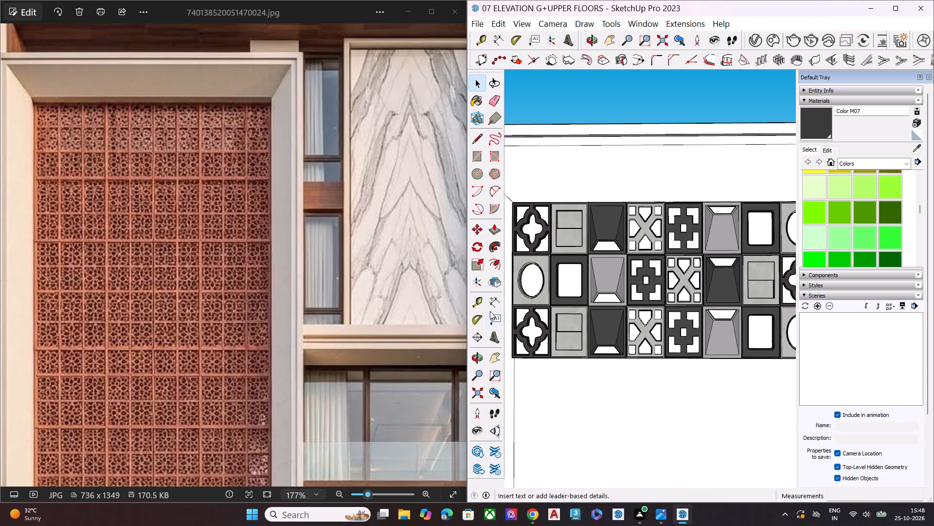
scroll(397, 286, down, 6)
middle_drag(751, 313, 613, 316)
scroll(616, 311, down, 7)
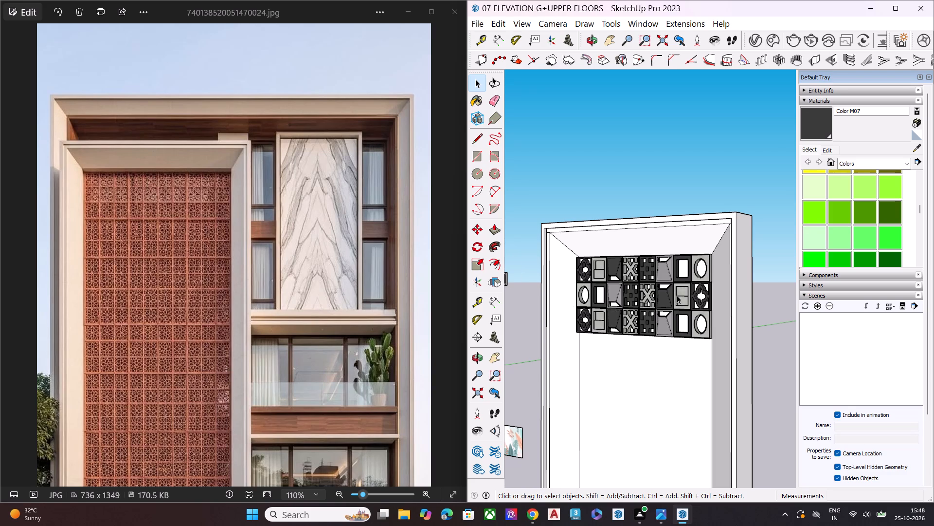
scroll(678, 293, down, 7)
middle_drag(677, 351, 617, 364)
scroll(660, 301, up, 8)
scroll(653, 320, down, 1)
scroll(653, 320, up, 5)
scroll(653, 320, down, 1)
scroll(653, 320, up, 3)
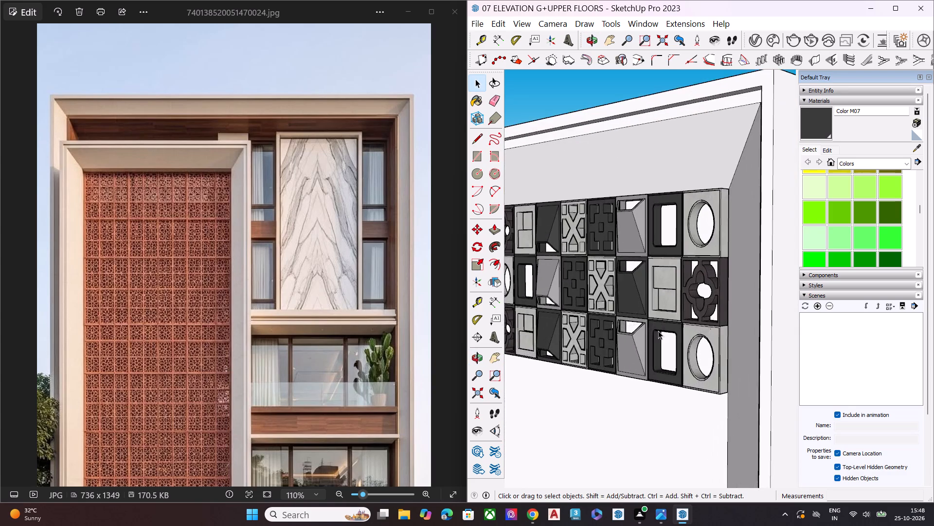
scroll(642, 335, up, 8)
scroll(681, 279, down, 8)
middle_drag(665, 322, 852, 334)
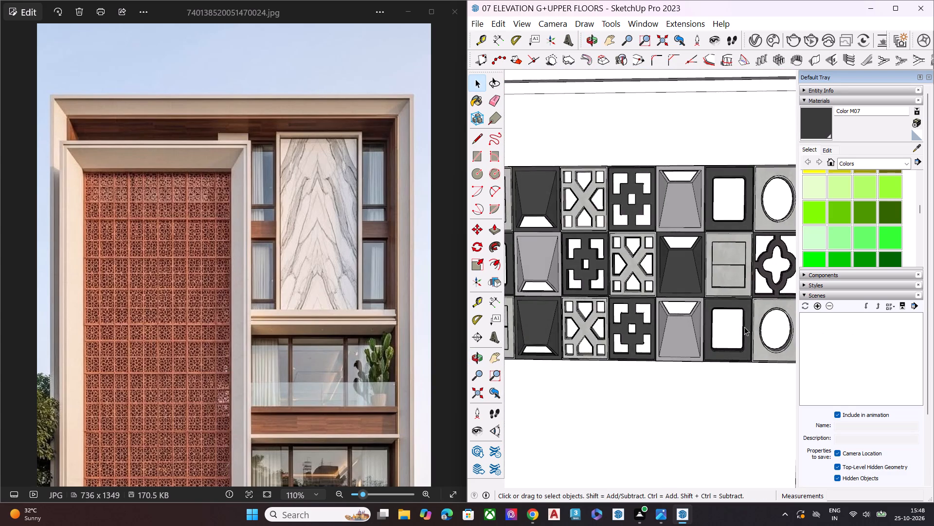
scroll(679, 308, down, 6)
middle_drag(620, 338, 680, 307)
scroll(621, 287, up, 7)
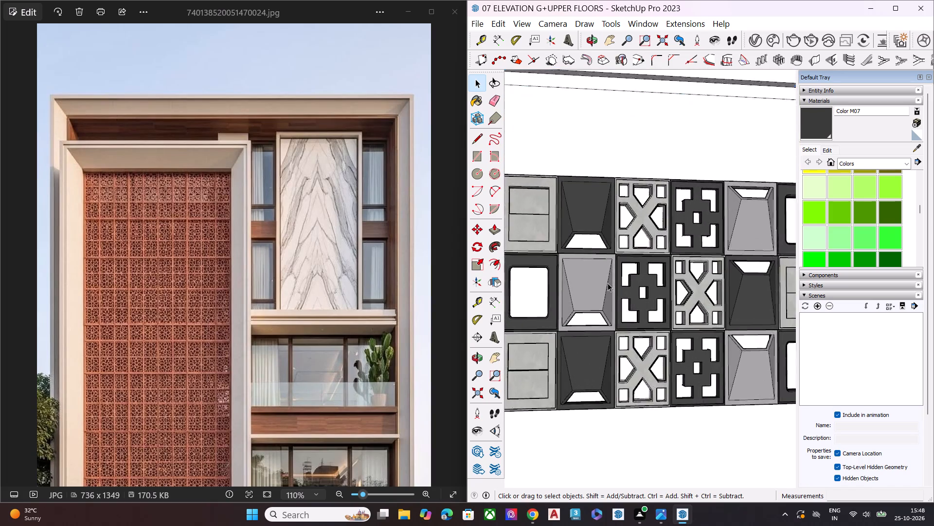
scroll(608, 283, up, 1)
scroll(608, 283, down, 6)
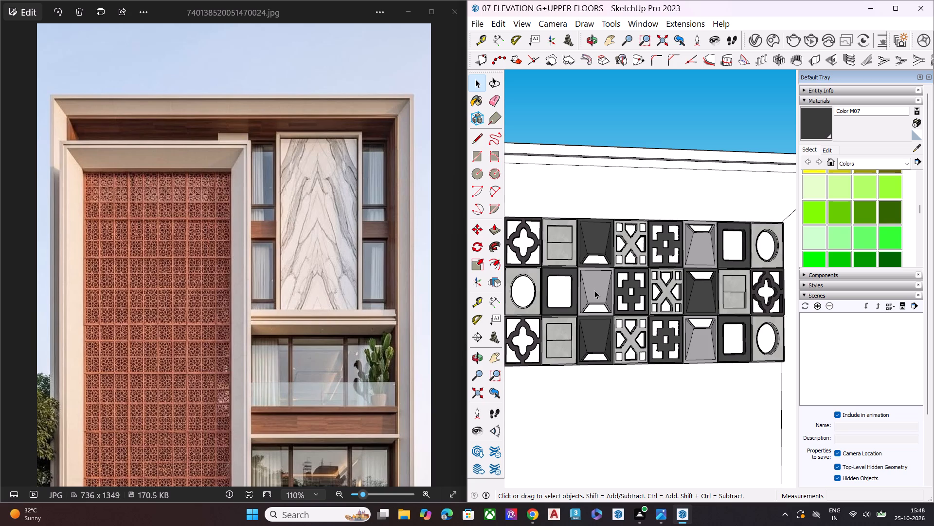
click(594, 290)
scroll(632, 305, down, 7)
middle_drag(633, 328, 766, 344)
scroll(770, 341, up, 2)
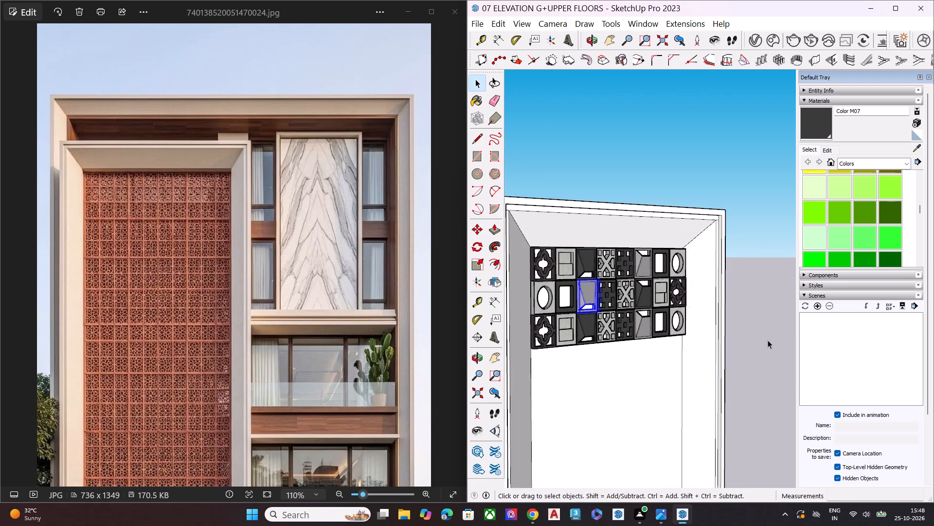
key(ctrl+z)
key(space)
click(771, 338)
Group all eight separate blocks of the second row, from the circular-opening block to the quatrefoil block.
click(587, 264)
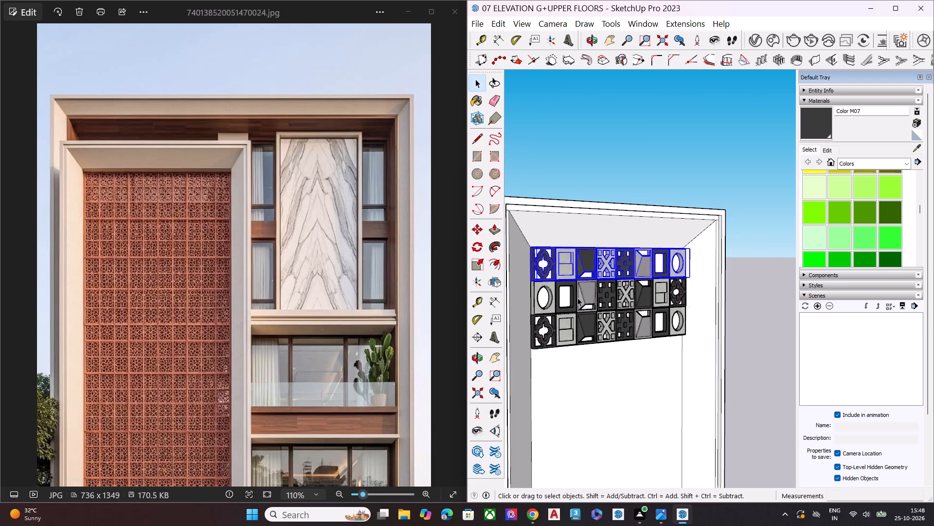
click(571, 332)
click(555, 296)
scroll(574, 296, up, 7)
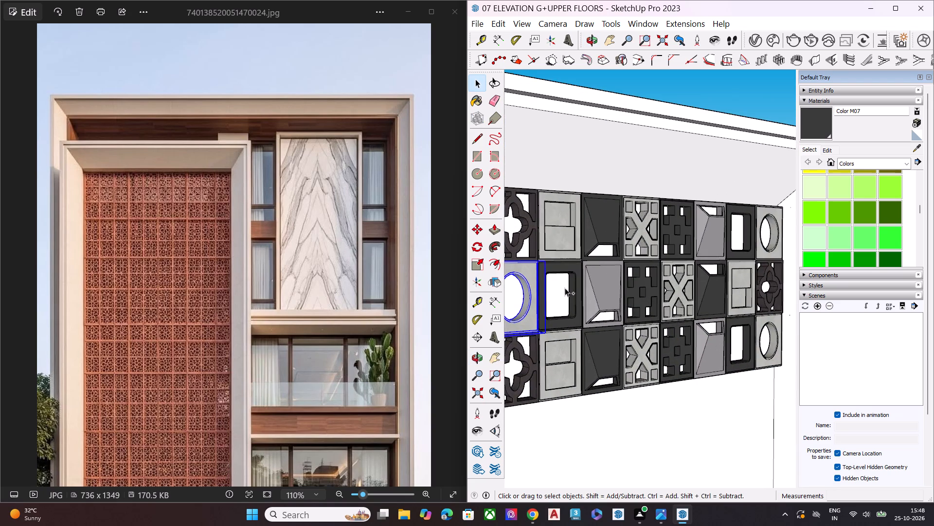
ctrl+click(577, 273)
ctrl+click(600, 286)
ctrl+click(639, 289)
ctrl+click(669, 292)
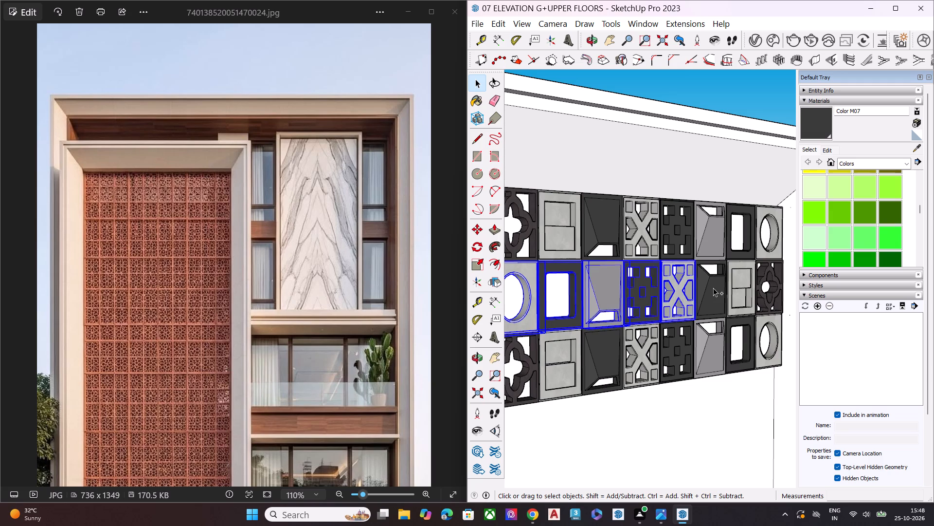
ctrl+click(713, 287)
ctrl+click(743, 292)
ctrl+click(767, 281)
right_click(746, 283)
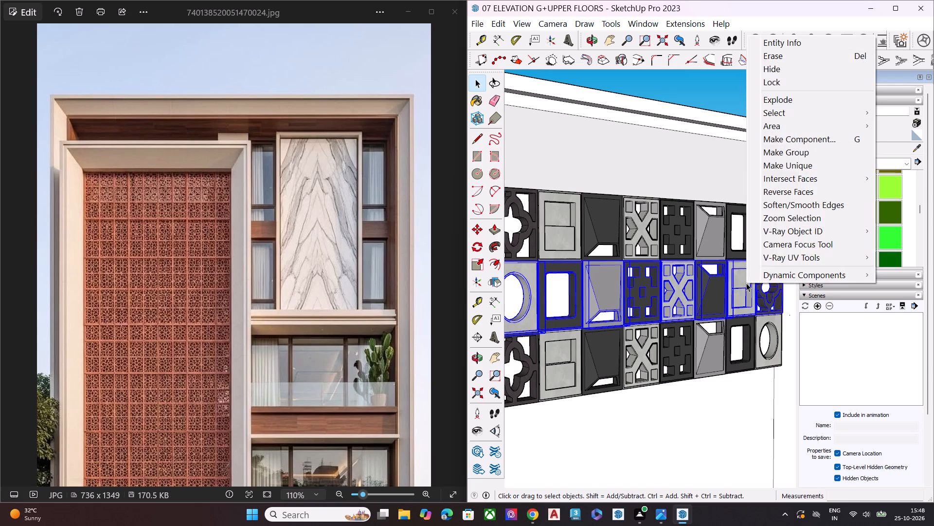
click(788, 151)
scroll(624, 317, down, 7)
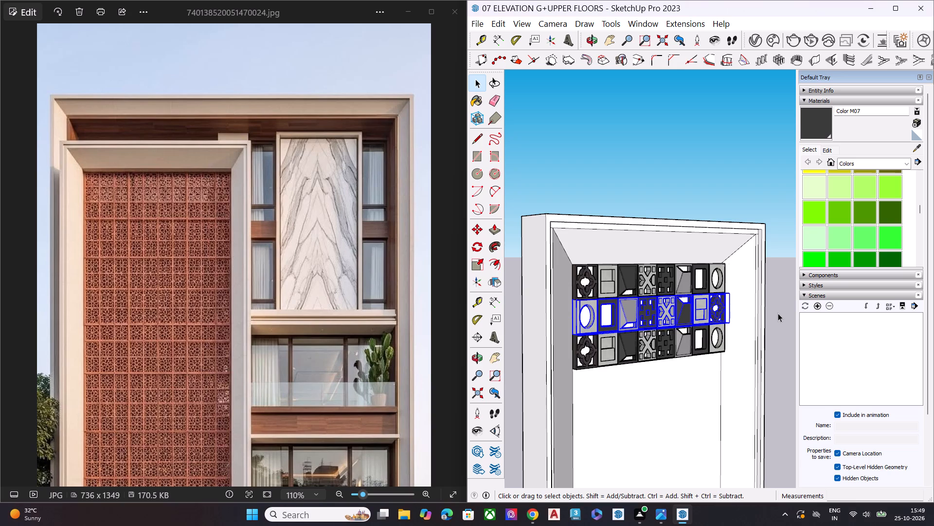
Copy the grouped second row about 7' 4 3/8" straight down, snapping its top corner to the third row's bottom corner.
scroll(607, 316, up, 4)
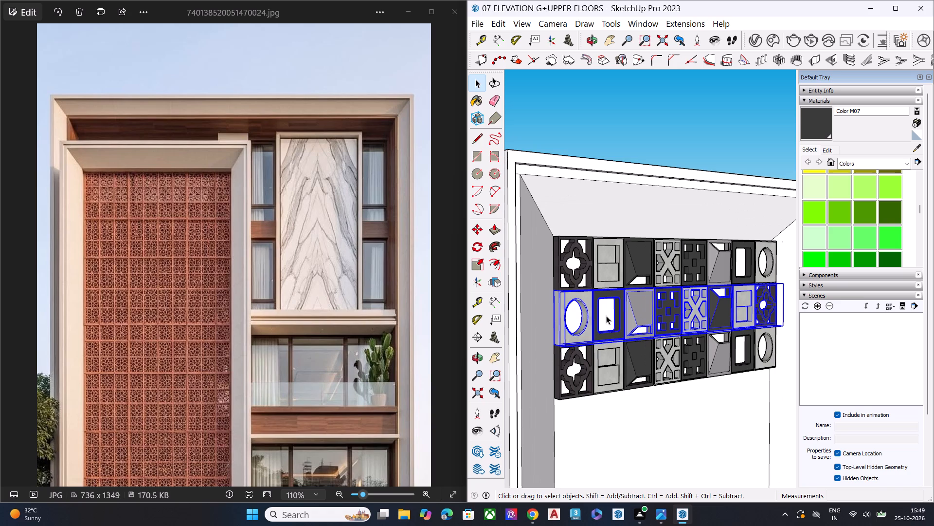
scroll(572, 308, up, 7)
key(m)
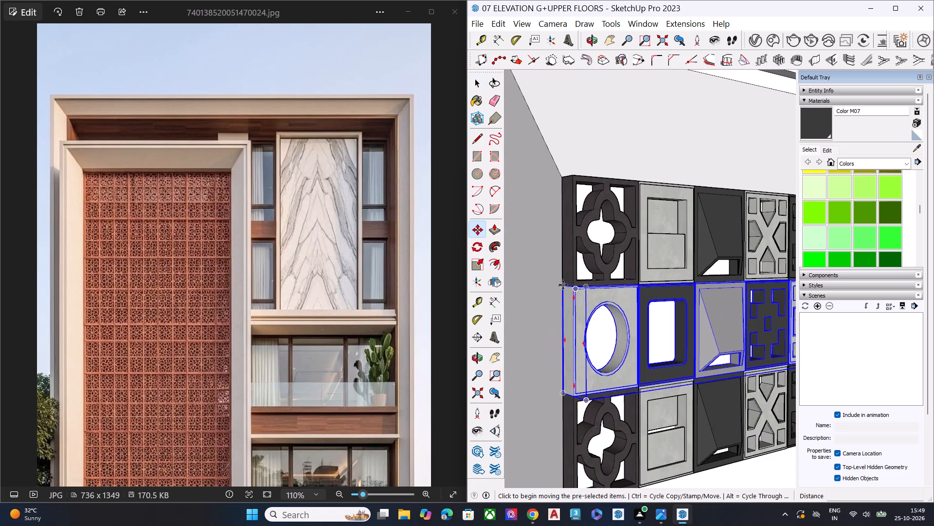
scroll(561, 284, up, 6)
click(568, 289)
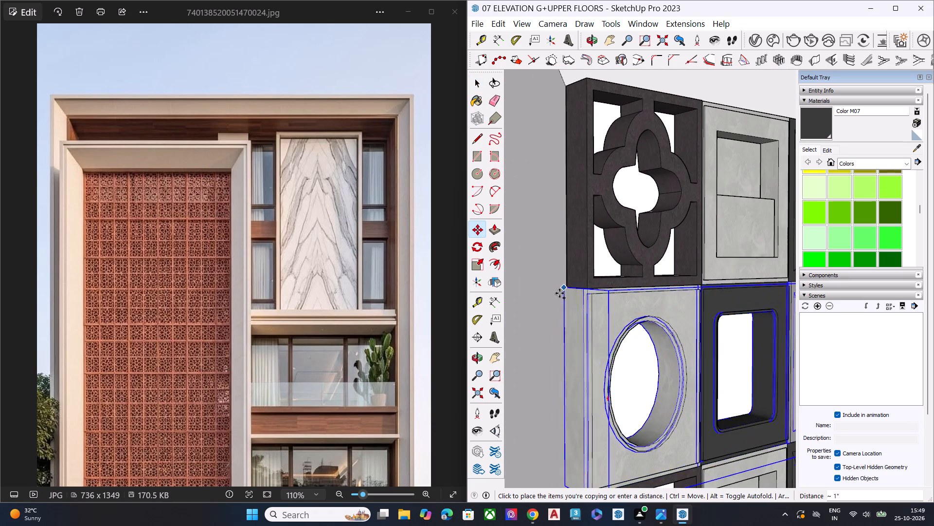
scroll(605, 342, down, 7)
scroll(557, 277, down, 9)
scroll(614, 354, down, 5)
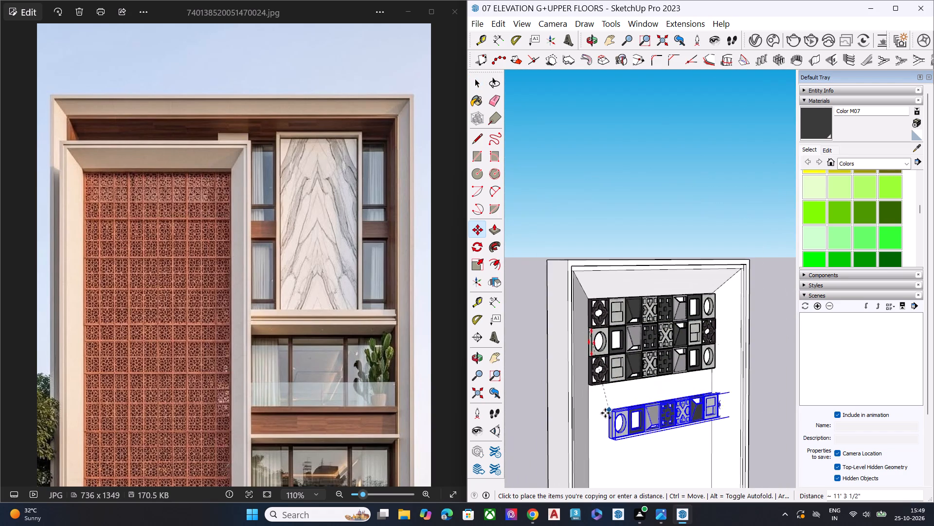
middle_drag(601, 406, 627, 294)
scroll(615, 317, up, 11)
scroll(562, 411, up, 8)
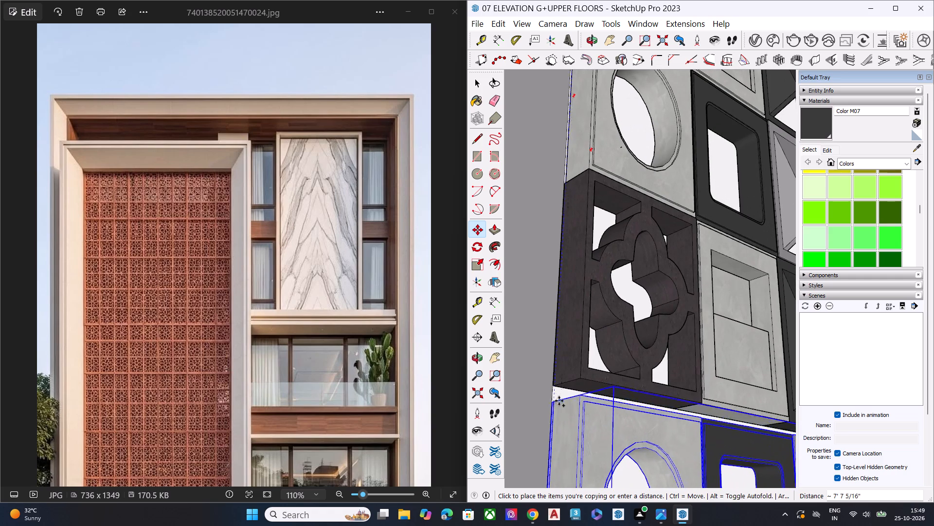
middle_drag(553, 387, 579, 433)
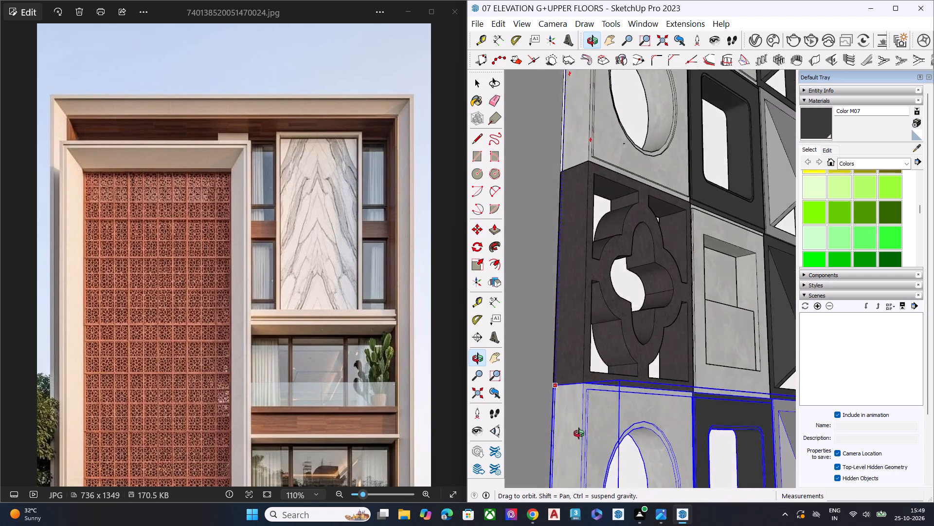
middle_drag(579, 433, 630, 494)
scroll(625, 481, up, 6)
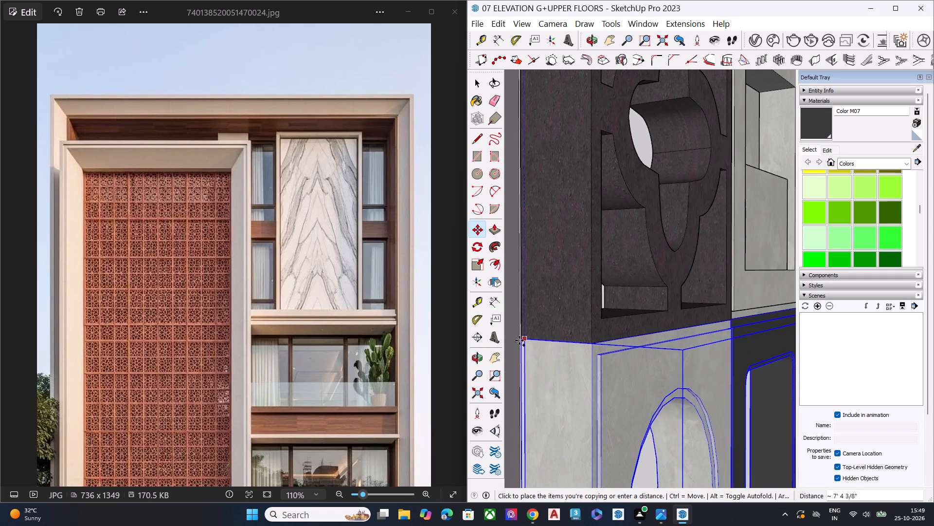
click(519, 340)
key(space)
Examine the four stacked block rows from several angles, checking how the copied fourth row meets the row above.
middle_drag(559, 319, 589, 299)
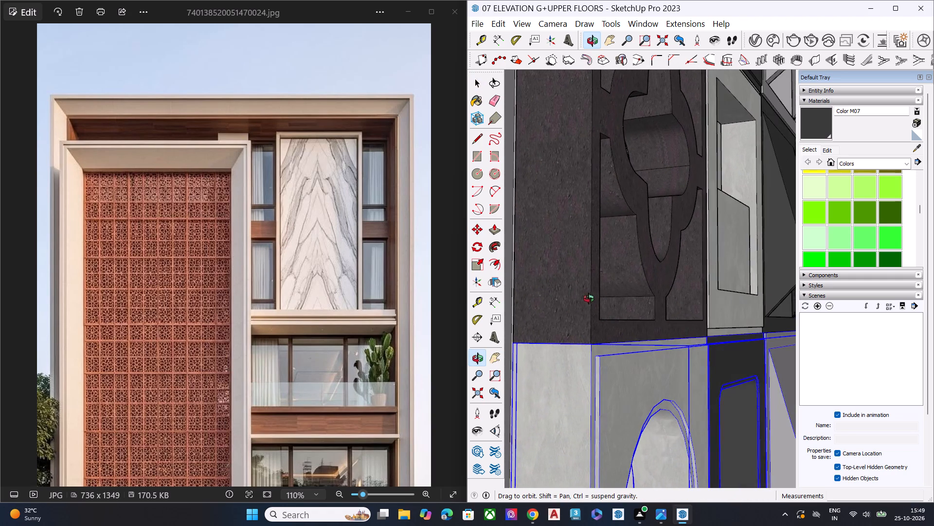
middle_drag(589, 299, 551, 320)
scroll(551, 320, down, 16)
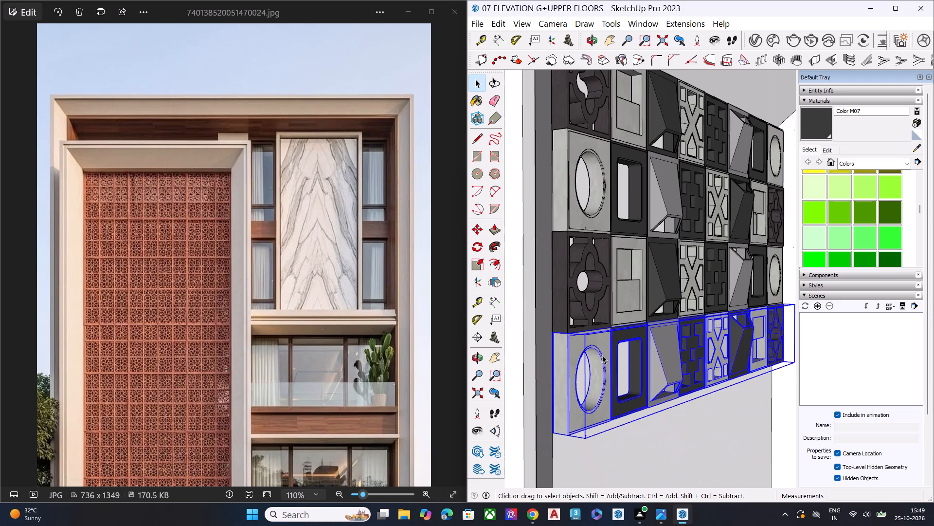
middle_drag(629, 362, 557, 358)
scroll(557, 348, up, 2)
scroll(566, 305, down, 1)
scroll(566, 305, up, 2)
scroll(566, 305, down, 8)
scroll(577, 320, up, 1)
scroll(577, 320, down, 7)
click(755, 332)
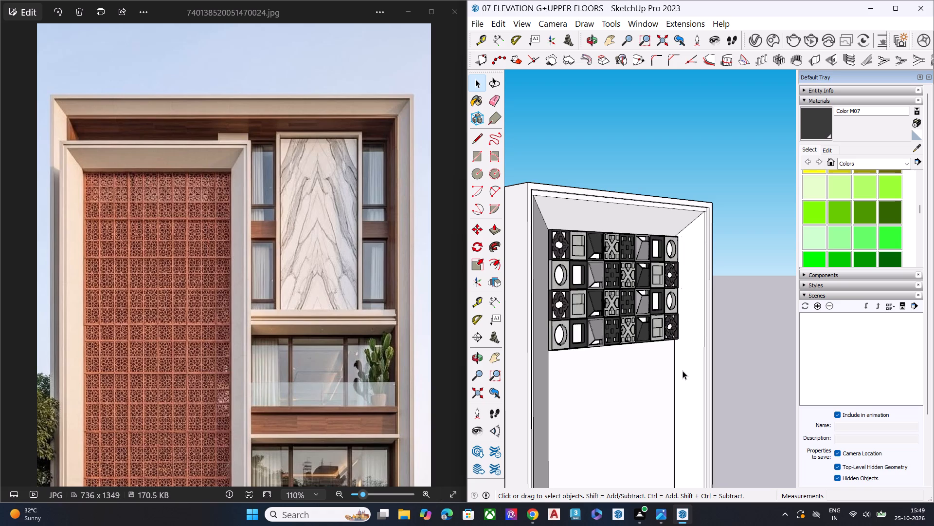
Copy the first block row about 14' 8 13/16" straight down, snapping its top corner to the fourth row's bottom corner.
scroll(551, 268, up, 7)
click(561, 244)
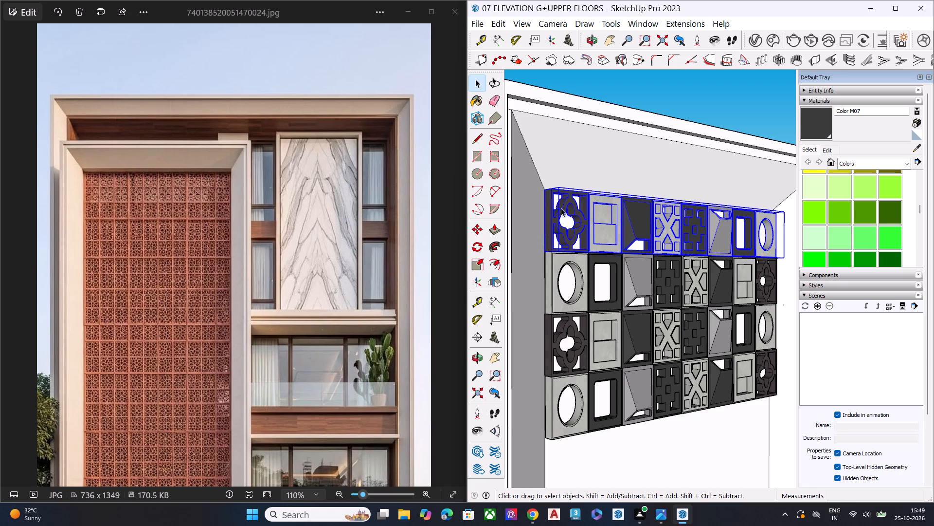
key(m)
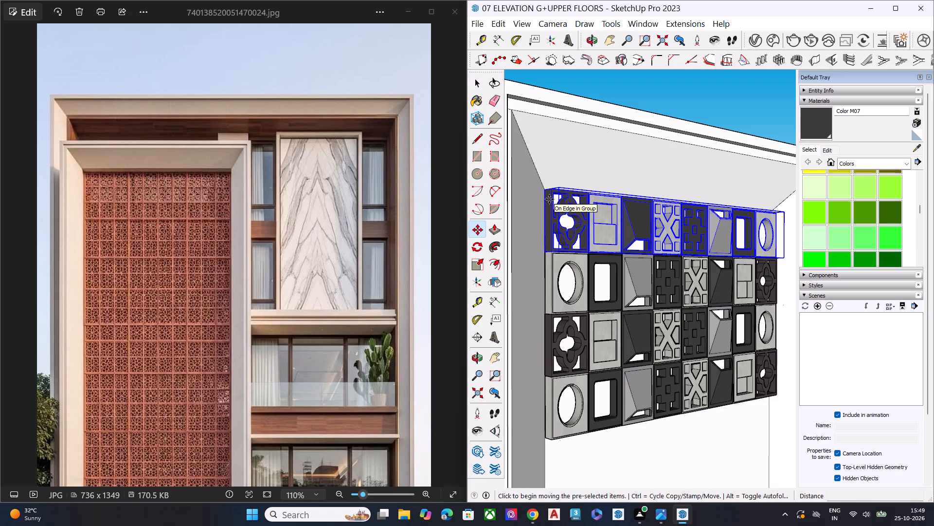
click(543, 191)
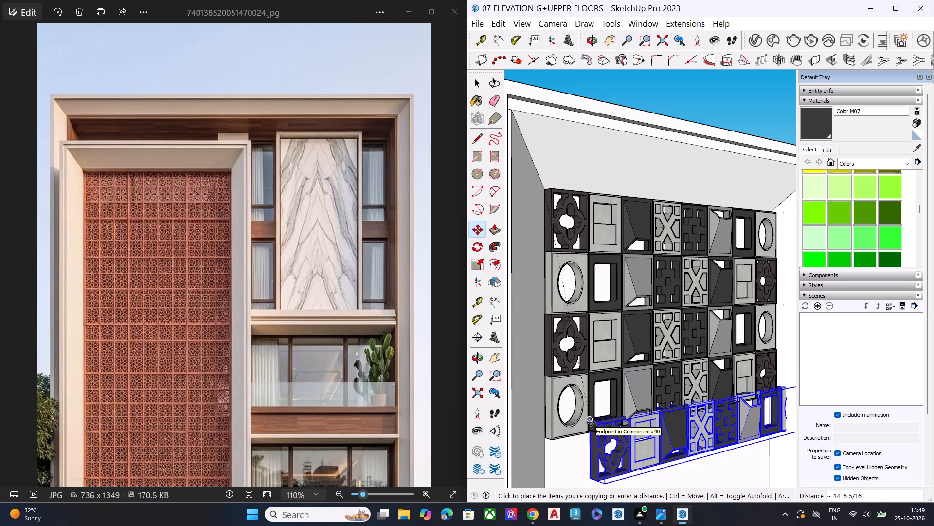
scroll(553, 446, up, 7)
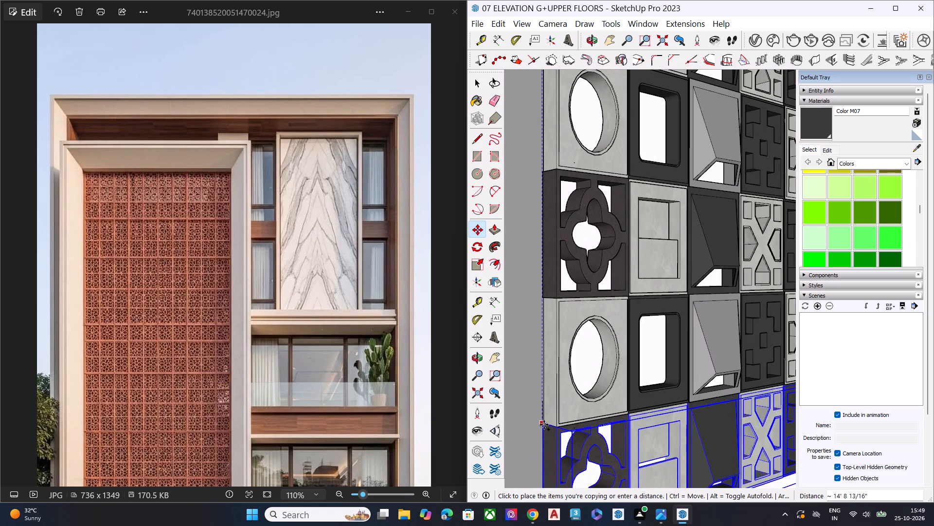
click(544, 424)
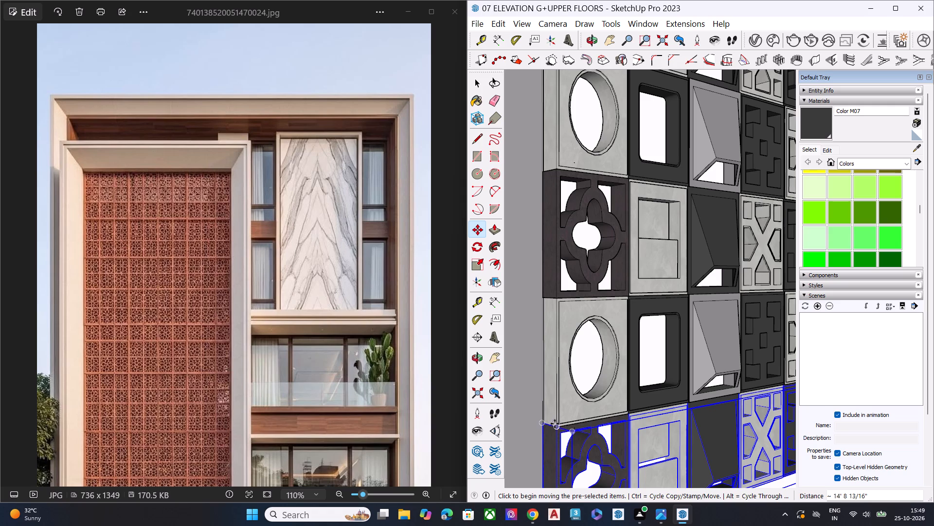
scroll(571, 375, down, 4)
scroll(572, 368, up, 1)
scroll(572, 368, down, 8)
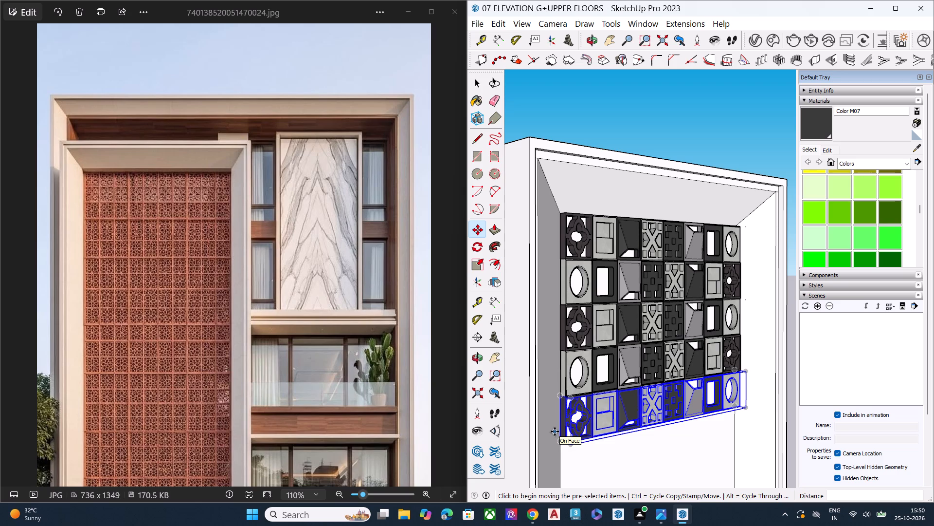
scroll(588, 401, down, 7)
middle_drag(628, 401, 642, 425)
key(space)
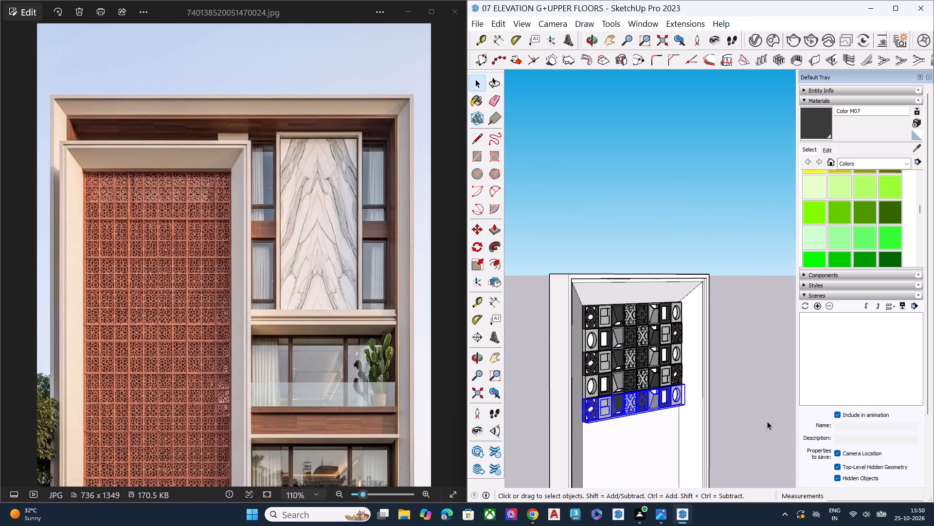
click(732, 423)
Examine the five stacked block rows from above, below and the front, checking their alternating pattern and fit in the recess.
scroll(636, 437, up, 9)
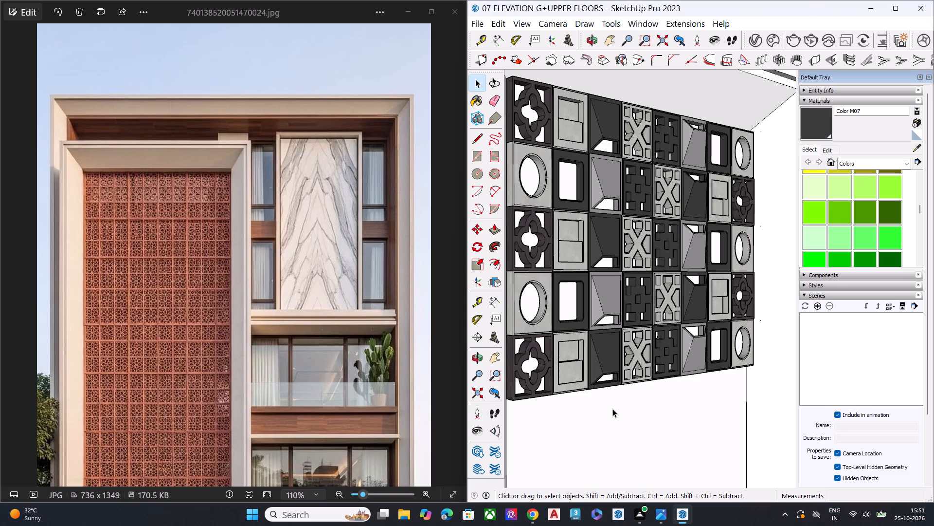
scroll(629, 347, down, 4)
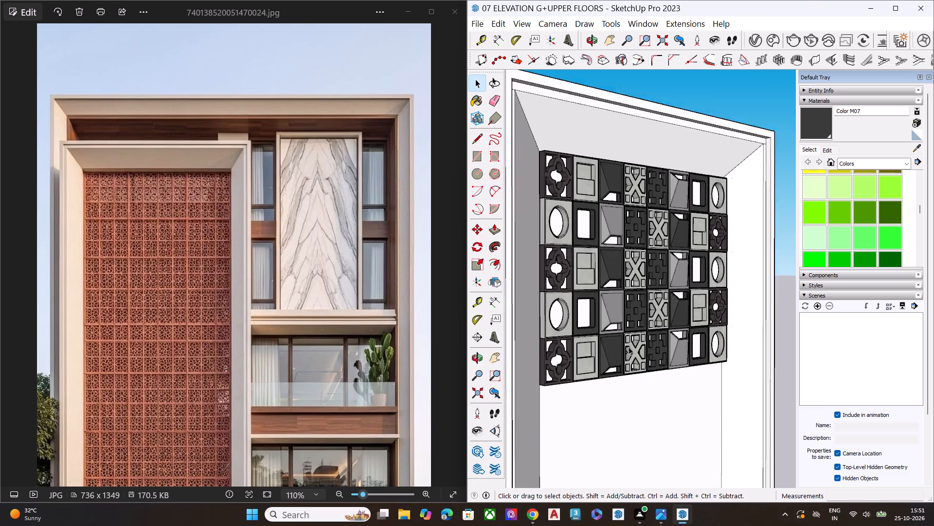
scroll(629, 347, down, 2)
middle_drag(629, 398, 654, 258)
scroll(652, 259, up, 5)
scroll(655, 258, down, 1)
scroll(655, 258, up, 1)
scroll(635, 299, down, 7)
middle_drag(632, 357, 621, 421)
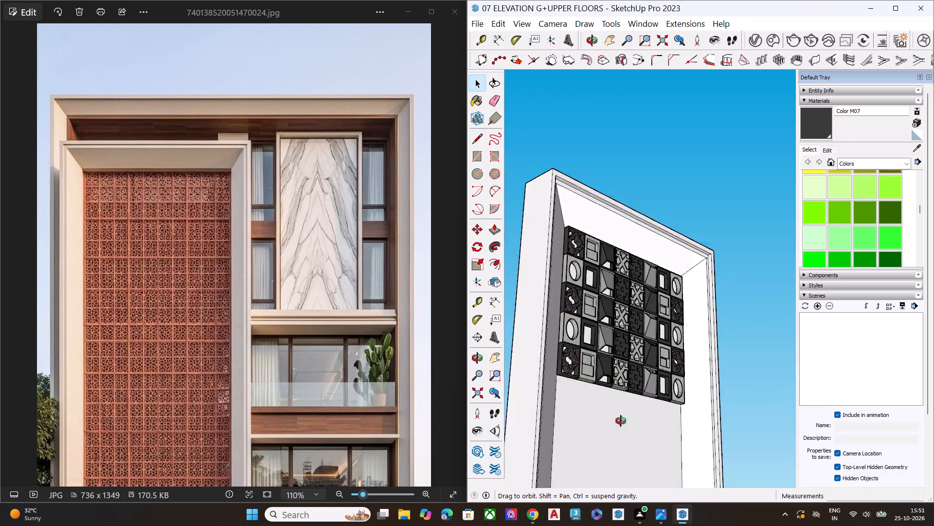
middle_drag(621, 421, 509, 481)
scroll(620, 376, up, 2)
scroll(626, 361, down, 1)
scroll(626, 361, up, 4)
middle_drag(673, 336, 577, 356)
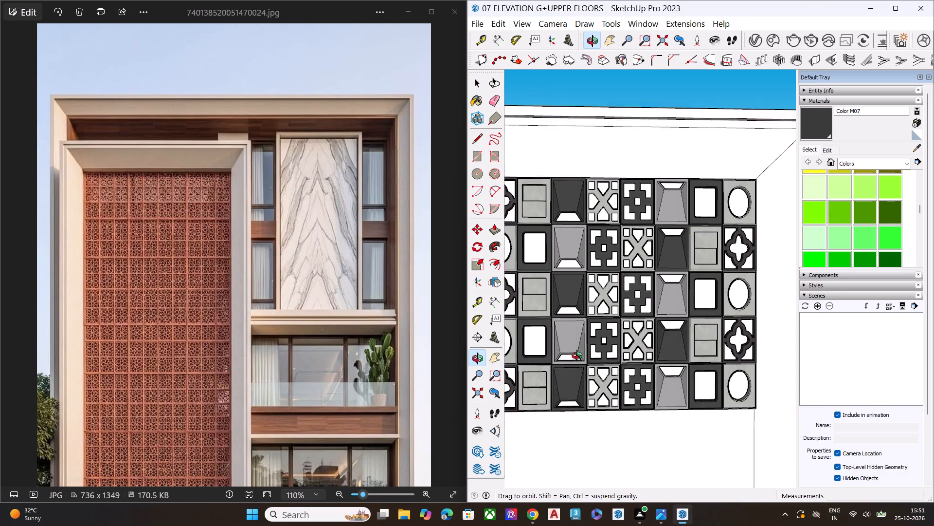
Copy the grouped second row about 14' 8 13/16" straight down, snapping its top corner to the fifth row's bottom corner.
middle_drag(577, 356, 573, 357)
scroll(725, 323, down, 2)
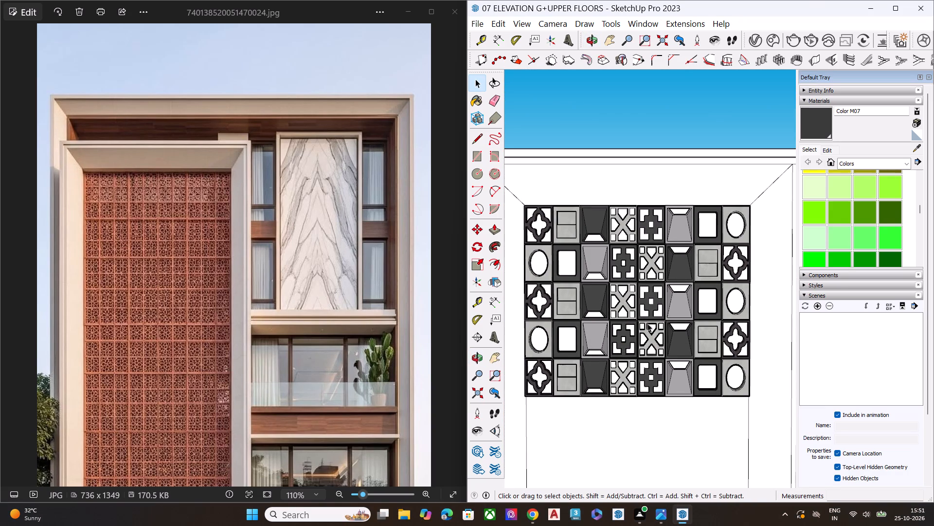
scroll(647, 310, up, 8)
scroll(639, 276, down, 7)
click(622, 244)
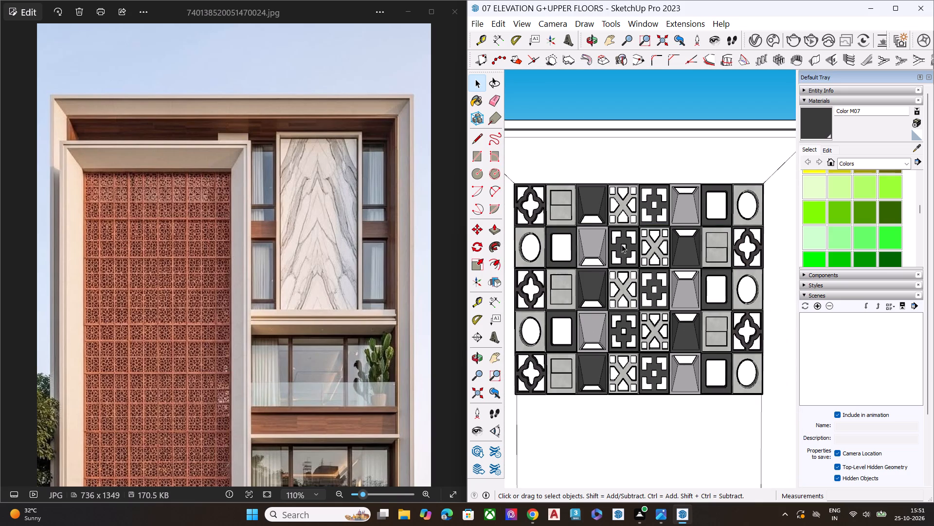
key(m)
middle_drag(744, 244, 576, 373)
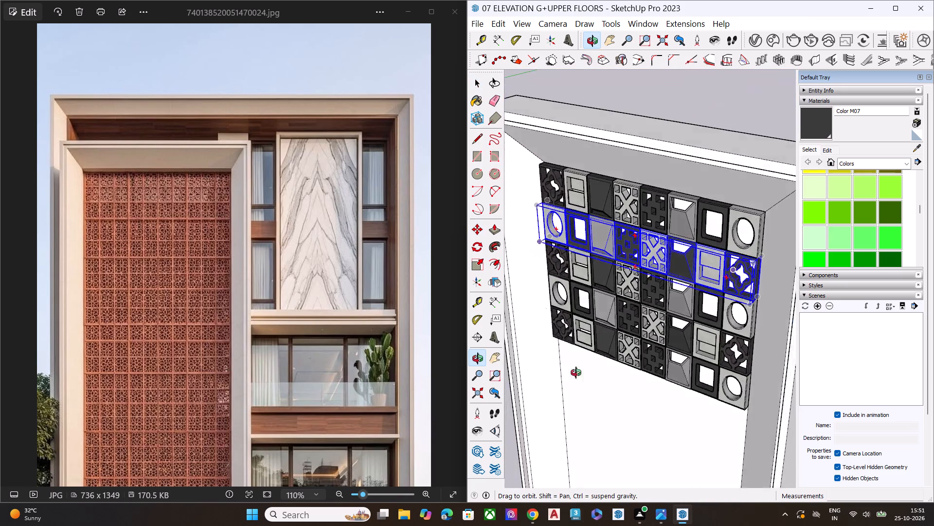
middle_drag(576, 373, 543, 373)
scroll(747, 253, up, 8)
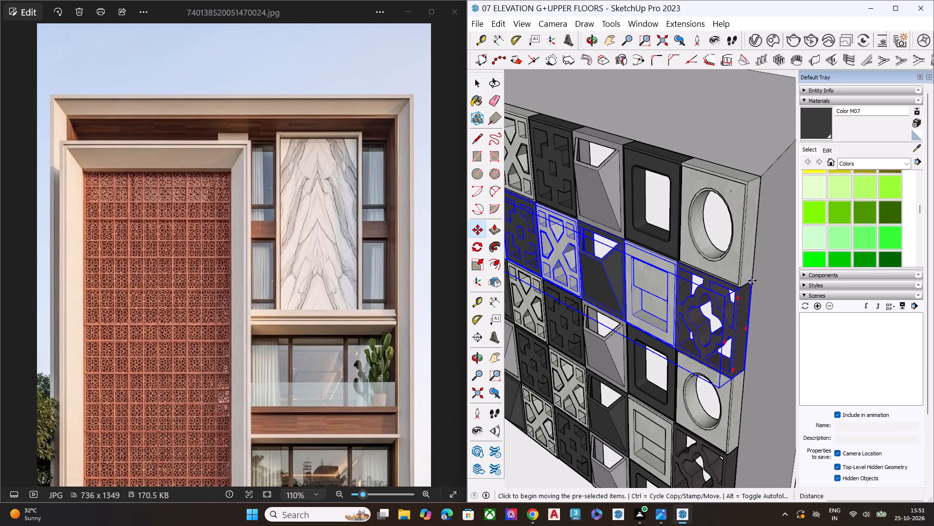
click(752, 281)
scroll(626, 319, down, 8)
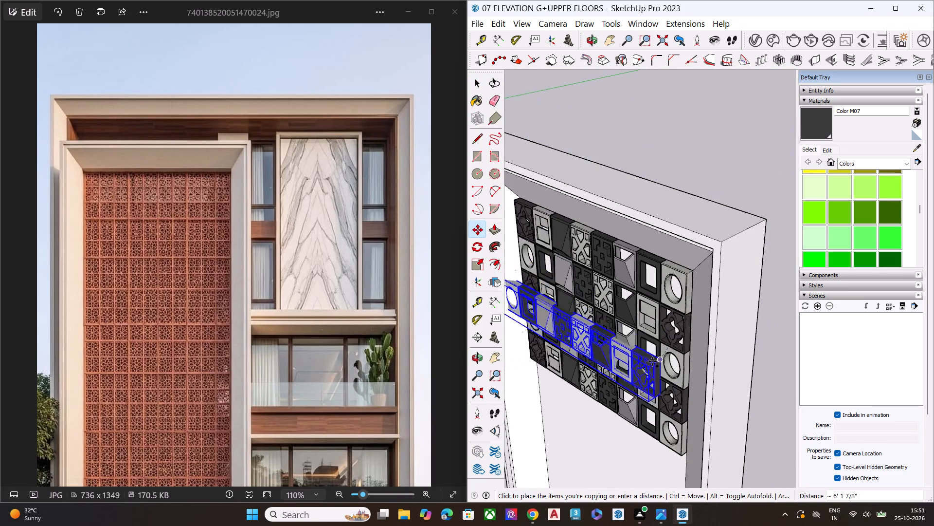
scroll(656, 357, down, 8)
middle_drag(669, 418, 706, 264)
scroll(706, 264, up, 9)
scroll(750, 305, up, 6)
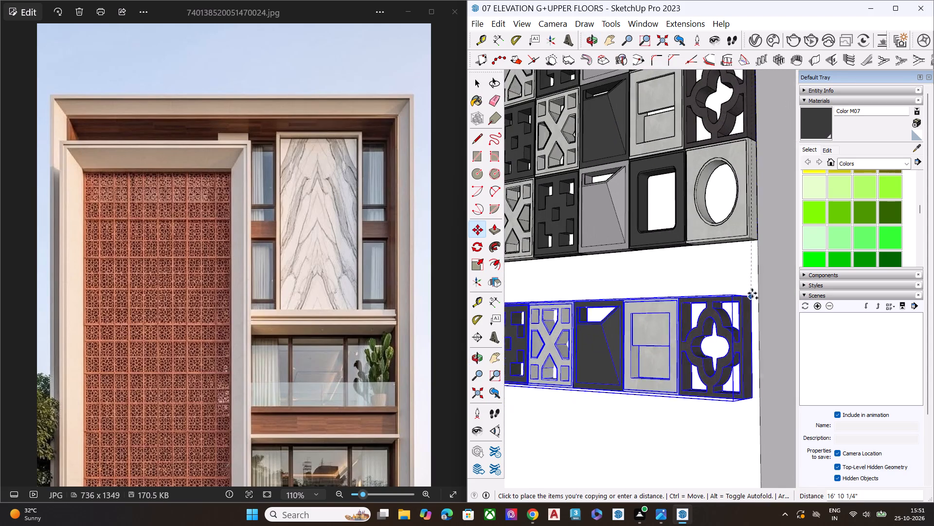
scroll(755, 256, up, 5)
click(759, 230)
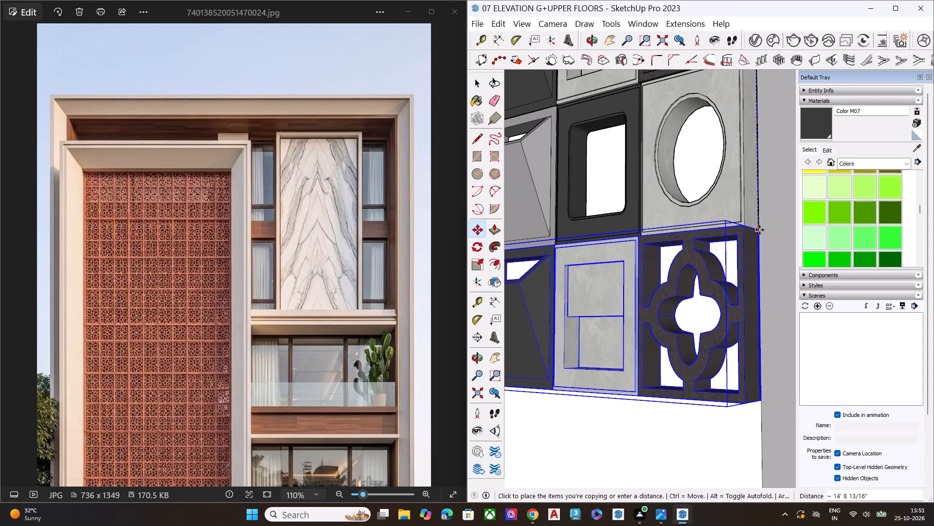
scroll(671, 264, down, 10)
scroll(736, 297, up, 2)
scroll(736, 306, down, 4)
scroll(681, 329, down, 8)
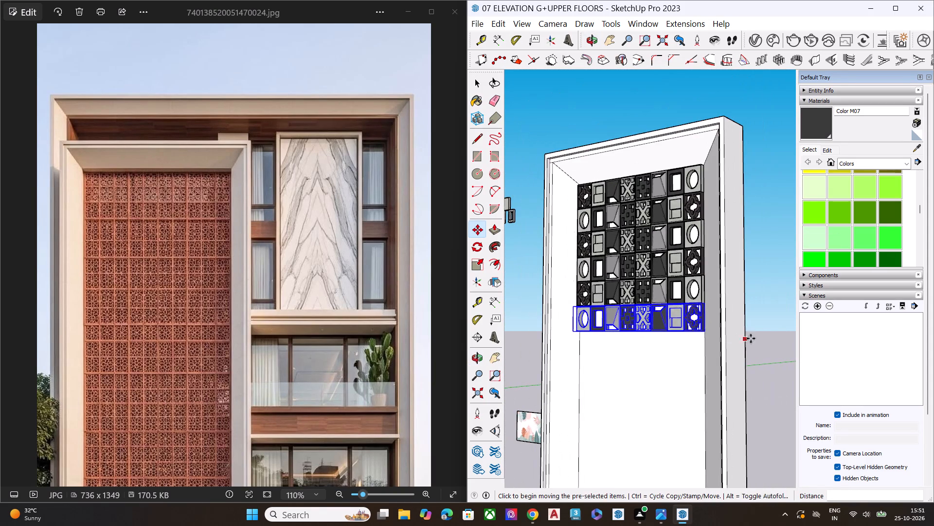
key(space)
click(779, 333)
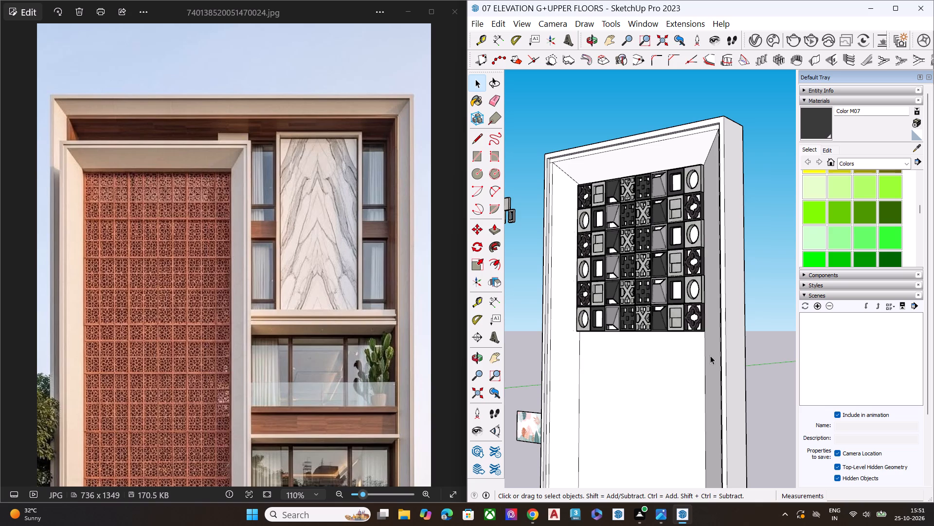
Examine the six stacked block rows from several angles and from the front, checking the alternating pattern within the frame.
scroll(643, 241, up, 7)
middle_drag(643, 253, 644, 280)
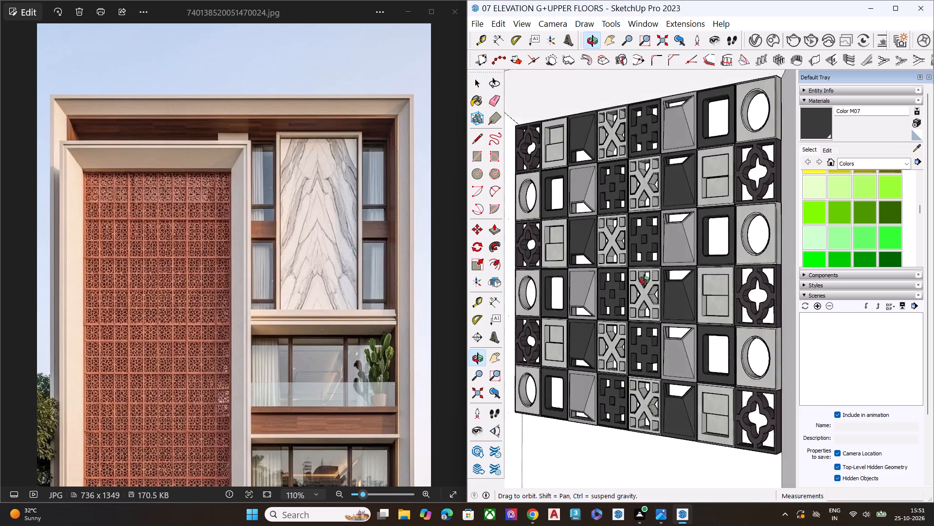
middle_drag(644, 280, 602, 353)
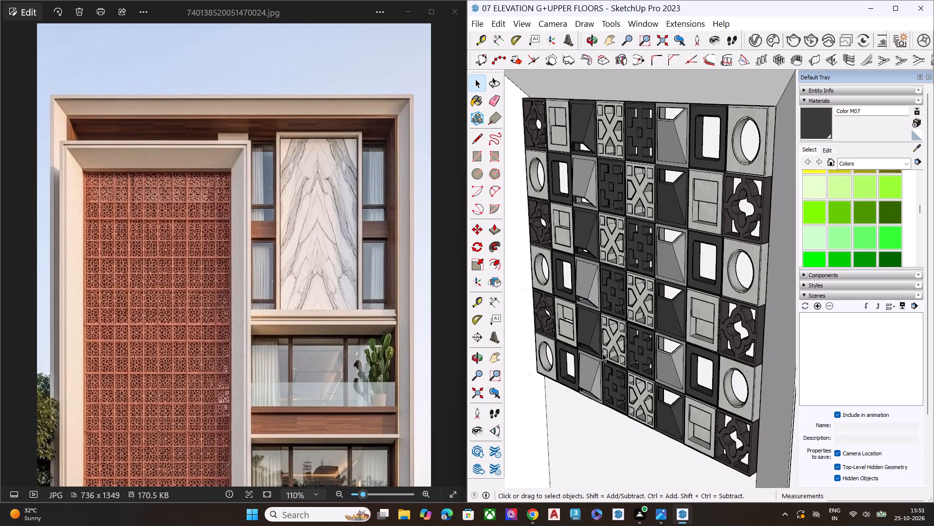
scroll(600, 311, down, 4)
middle_drag(618, 348, 705, 272)
scroll(618, 359, up, 5)
scroll(614, 374, down, 5)
middle_drag(613, 375, 638, 361)
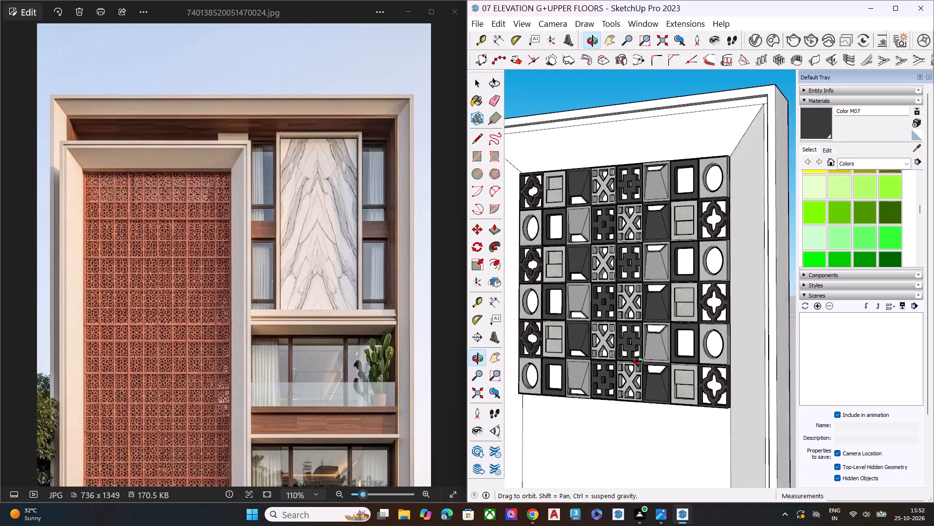
middle_drag(638, 361, 741, 341)
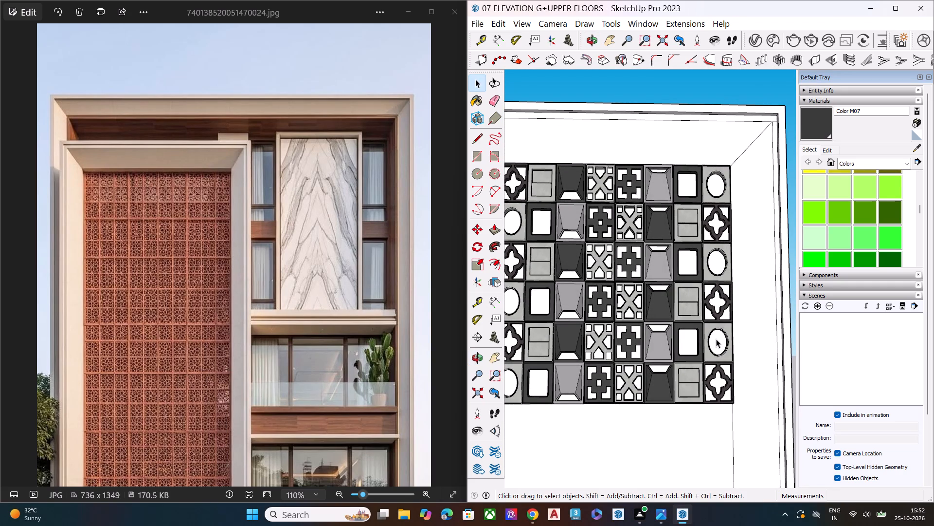
scroll(653, 331, down, 8)
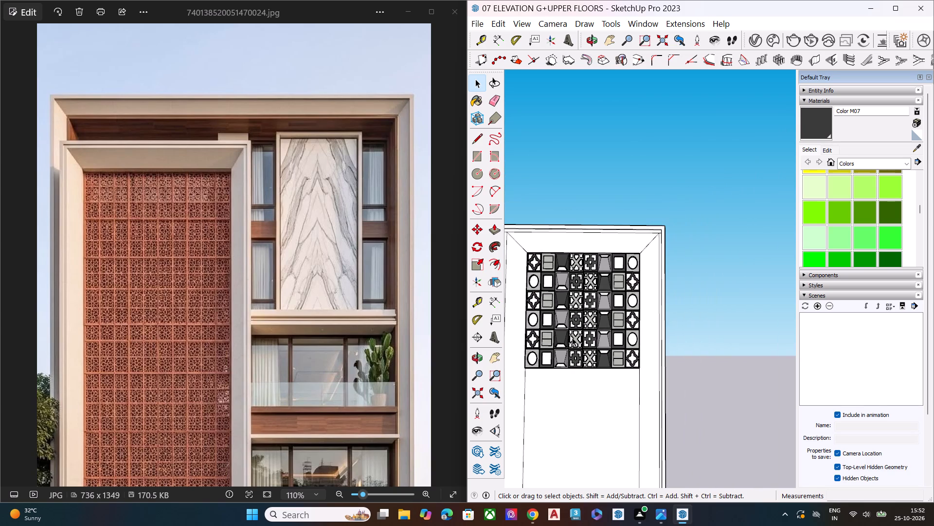
Undo the copies of the fourth, fifth and sixth block rows and the grouping of the second row.
key(ctrl+z)
key(ctrl+z)
key(ctrl+z)
key(ctrl+z)
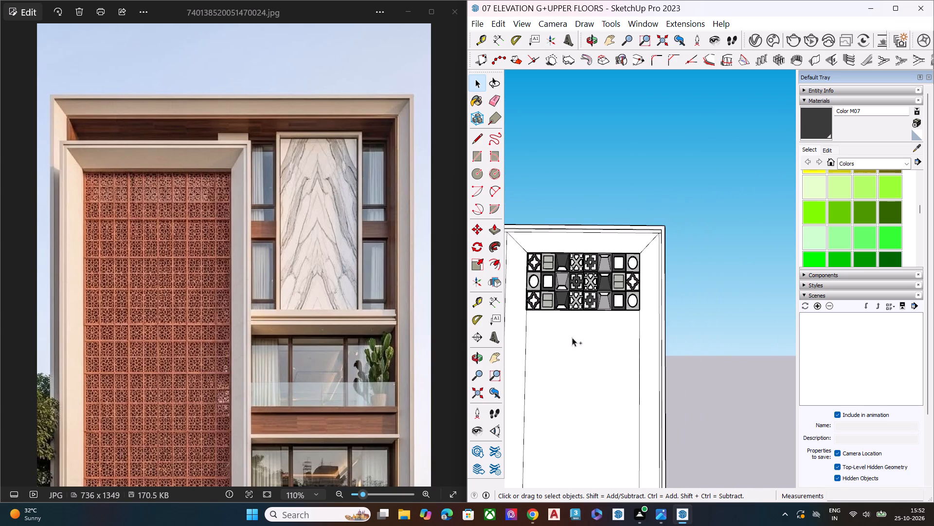
scroll(567, 275, up, 7)
key(ctrl+z)
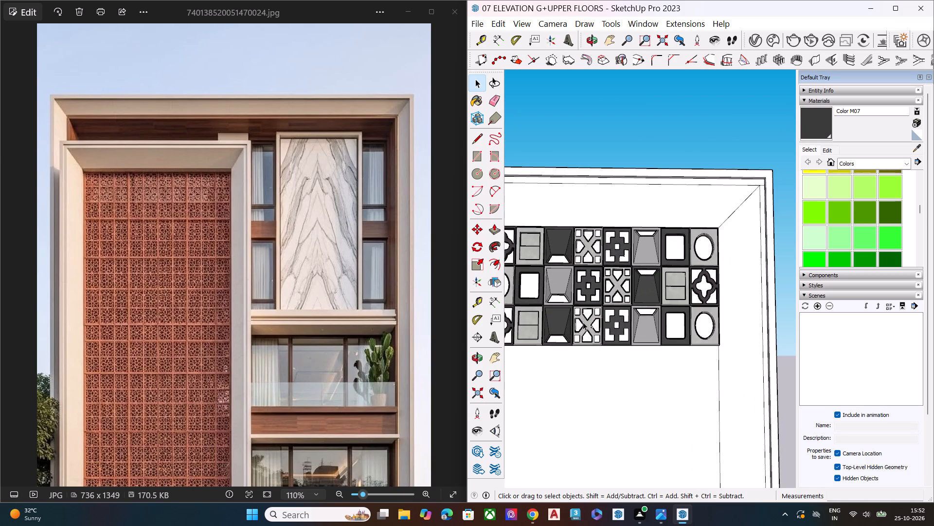
Delete the third block row, leaving only the top two rows in the recess.
key(space)
click(633, 329)
scroll(568, 305, up, 5)
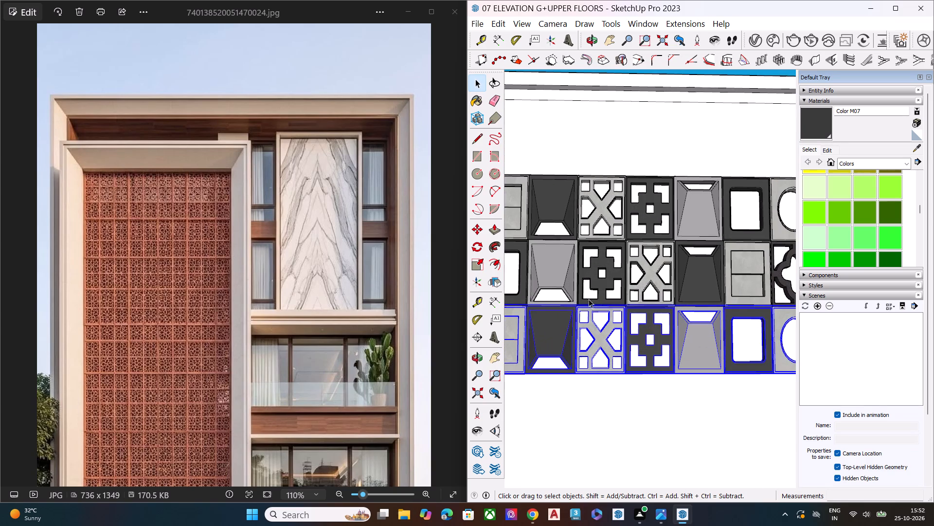
scroll(560, 329, down, 4)
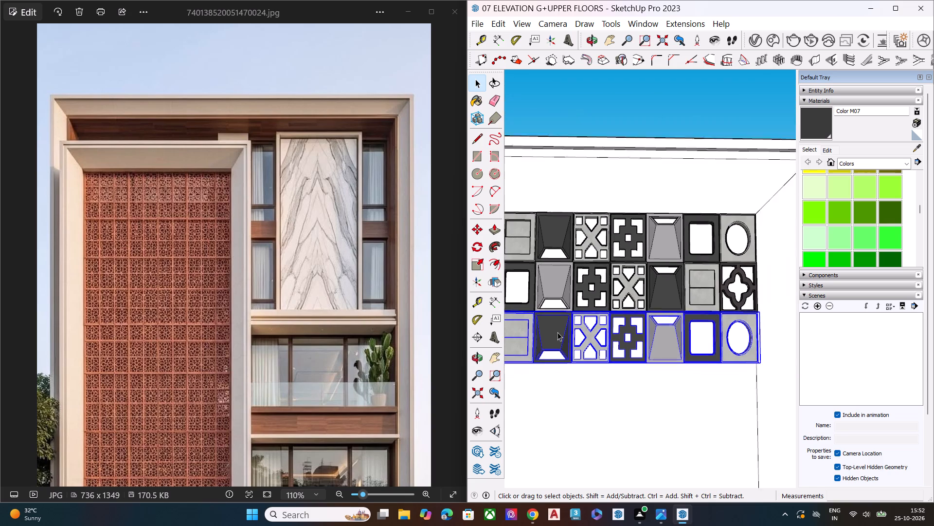
scroll(557, 332, down, 1)
key(Delete)
Examine the two block rows across their full width, checking the individual blocks of the second row.
click(557, 291)
scroll(609, 298, down, 3)
scroll(675, 298, up, 6)
click(684, 300)
scroll(687, 306, down, 4)
scroll(690, 306, up, 1)
scroll(691, 306, down, 1)
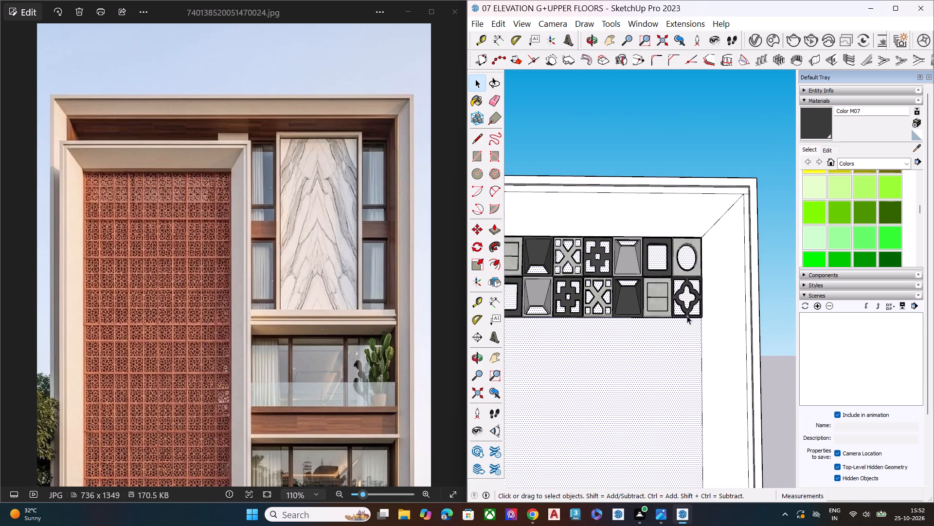
click(772, 321)
scroll(676, 292, up, 1)
scroll(683, 290, down, 3)
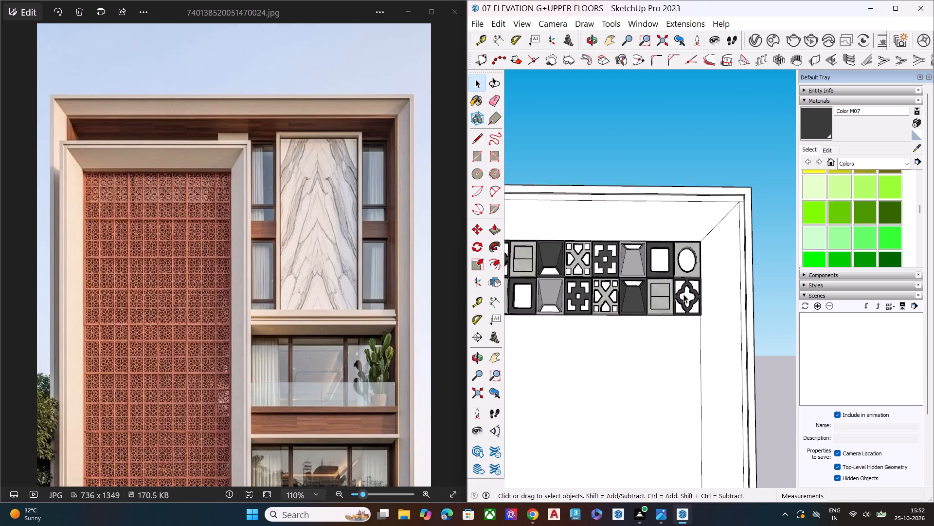
scroll(683, 294, down, 3)
key(space)
scroll(554, 276, up, 8)
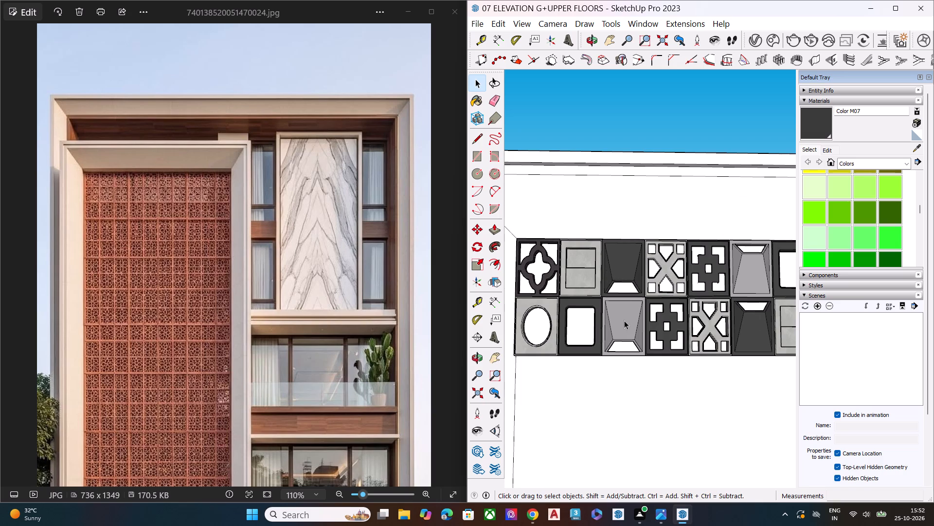
scroll(610, 314, down, 7)
scroll(682, 325, up, 4)
scroll(682, 325, down, 1)
scroll(682, 325, up, 4)
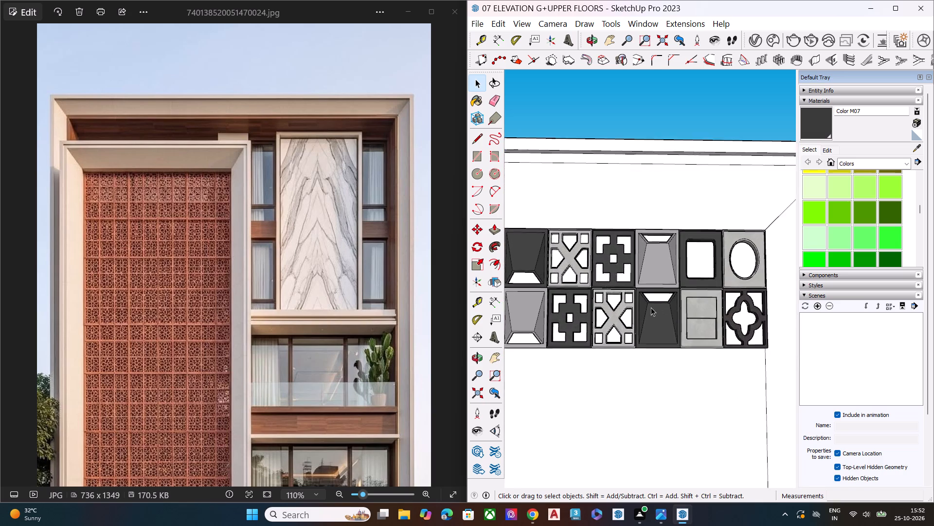
scroll(651, 307, up, 3)
scroll(651, 307, down, 6)
Group all eight blocks of the second row together, from the quatrefoil block to the oval block.
ctrl+click(713, 319)
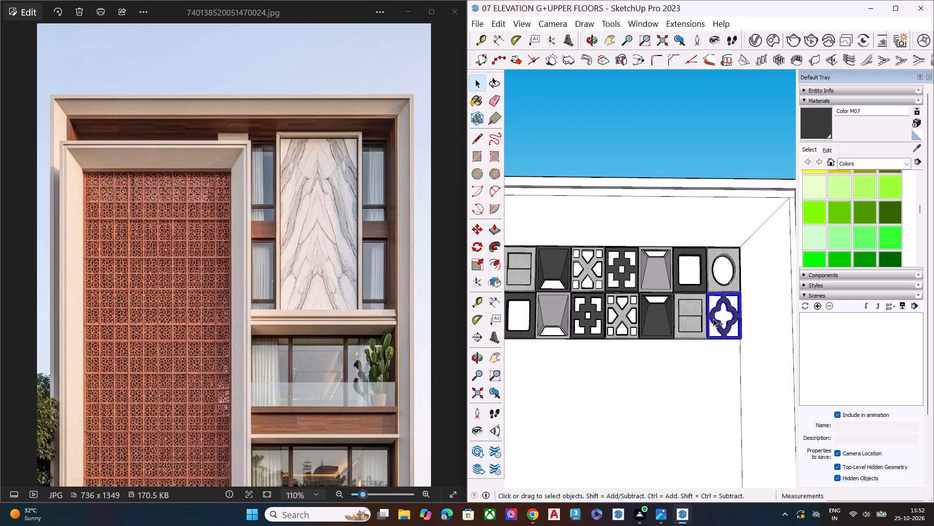
ctrl+click(695, 318)
ctrl+click(661, 321)
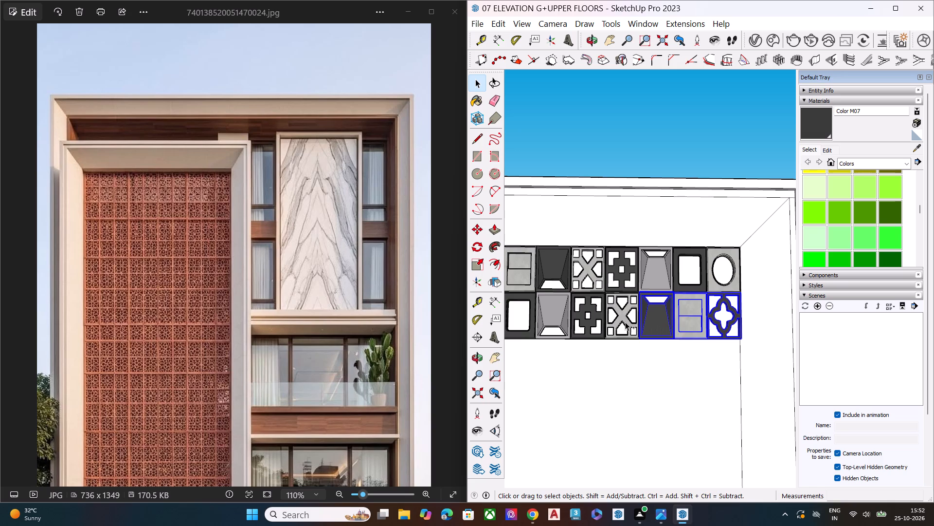
ctrl+click(625, 322)
ctrl+click(596, 316)
ctrl+click(565, 319)
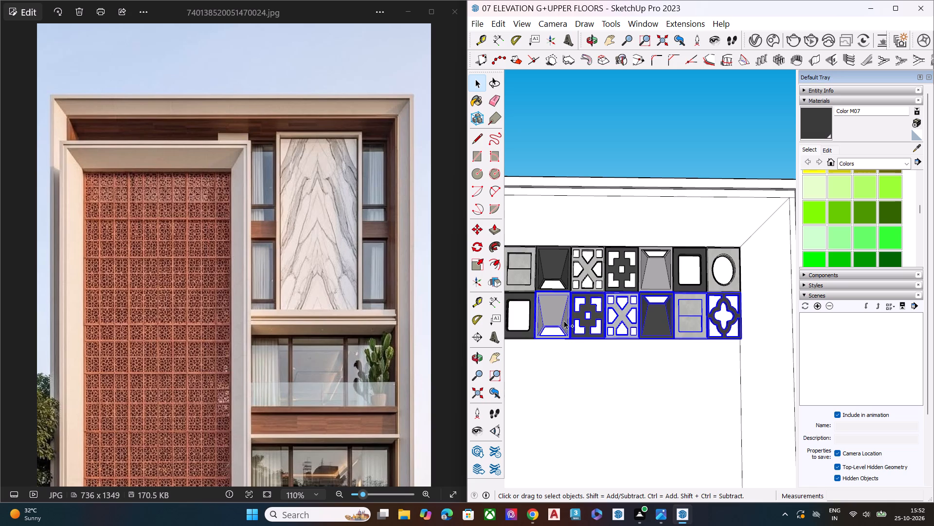
ctrl+click(532, 319)
ctrl+scroll(581, 317, down, 5)
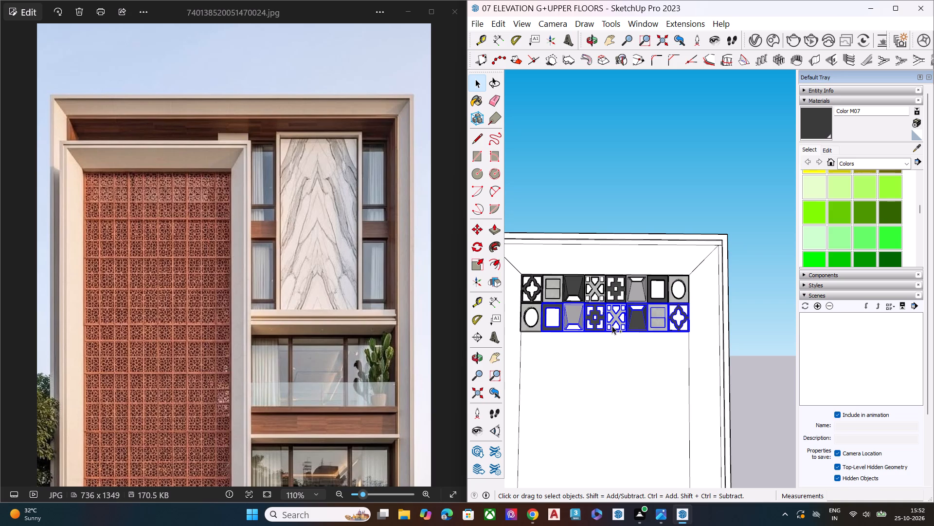
ctrl+scroll(612, 326, down, 2)
ctrl+scroll(559, 324, up, 6)
ctrl+click(542, 301)
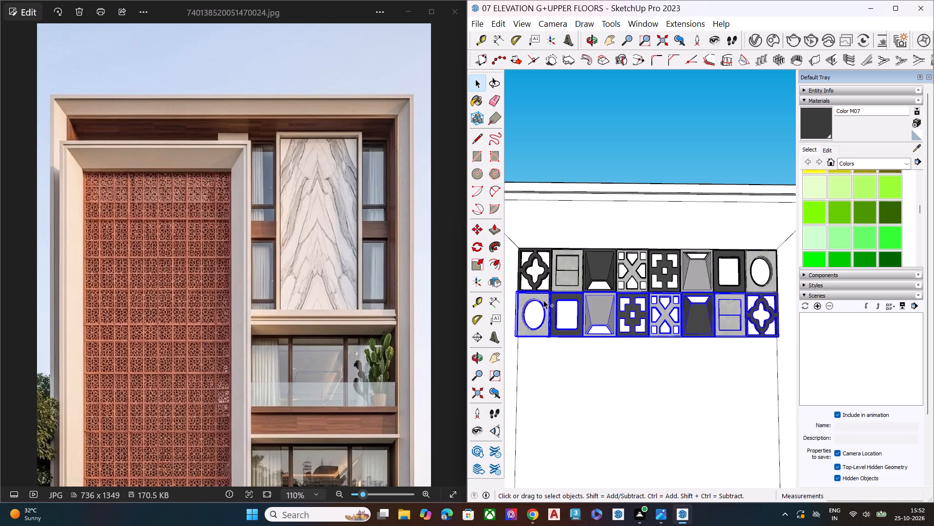
scroll(546, 299, up, 5)
right_click(553, 297)
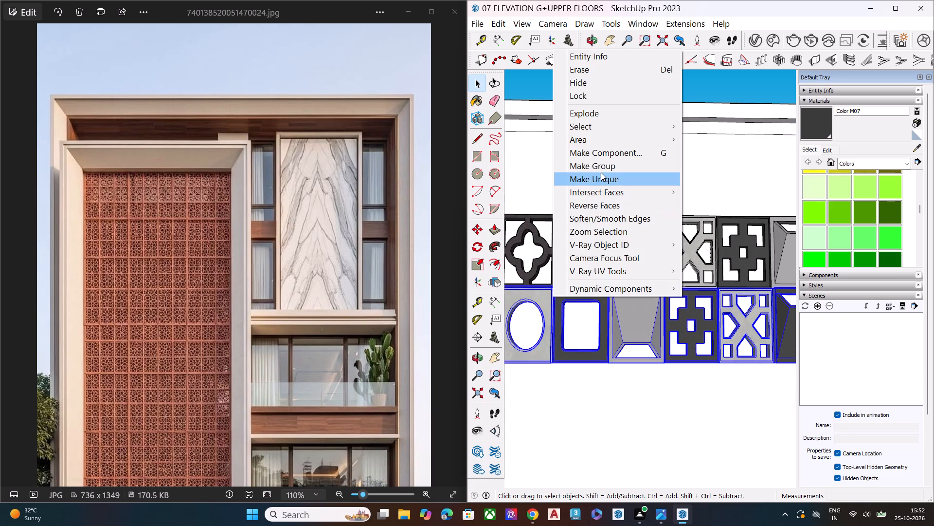
click(615, 166)
scroll(519, 240, down, 6)
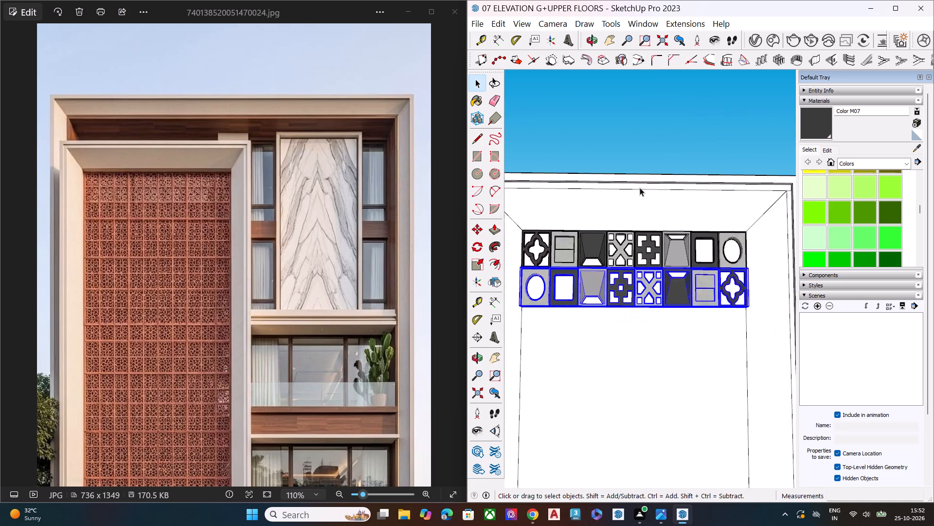
scroll(640, 188, down, 1)
click(664, 125)
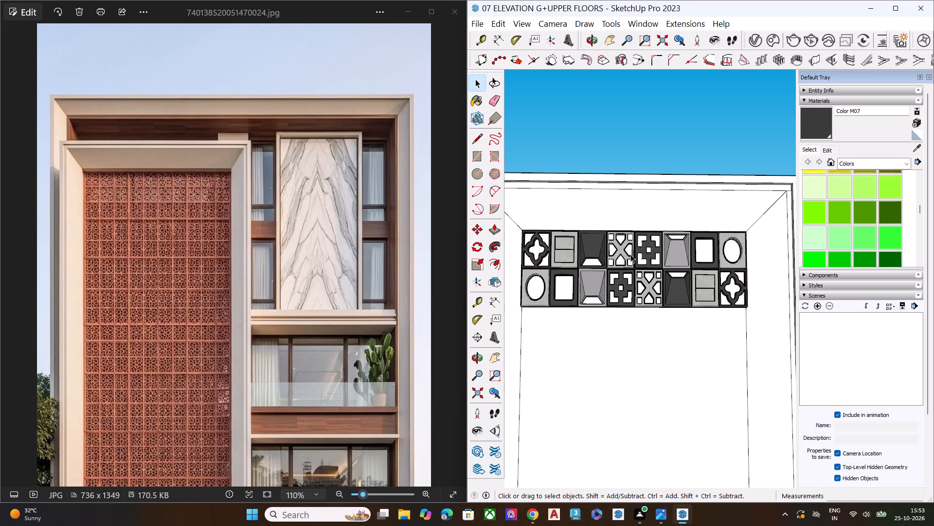
Examine the two block rows from several angles, checking their patterns and how they fit in the framed recess.
scroll(630, 254, down, 2)
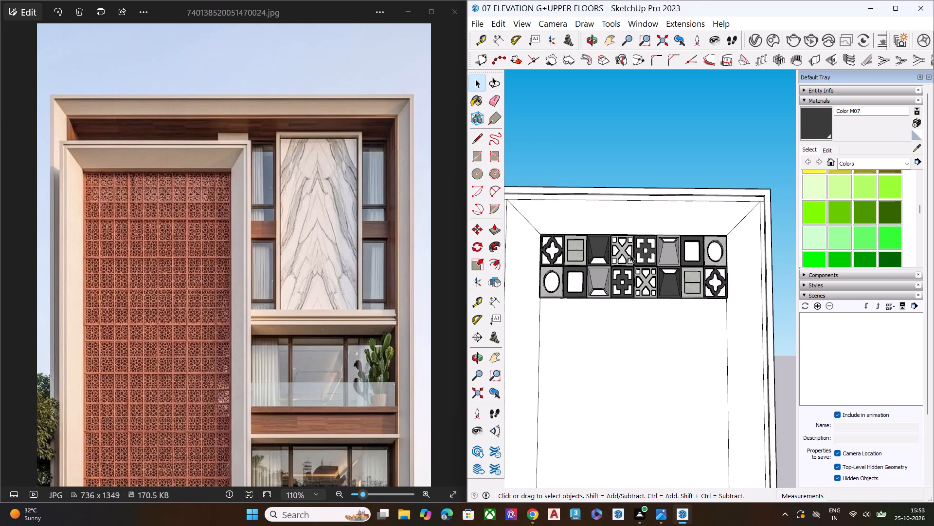
scroll(630, 254, down, 1)
middle_drag(630, 254, 692, 321)
scroll(666, 271, up, 3)
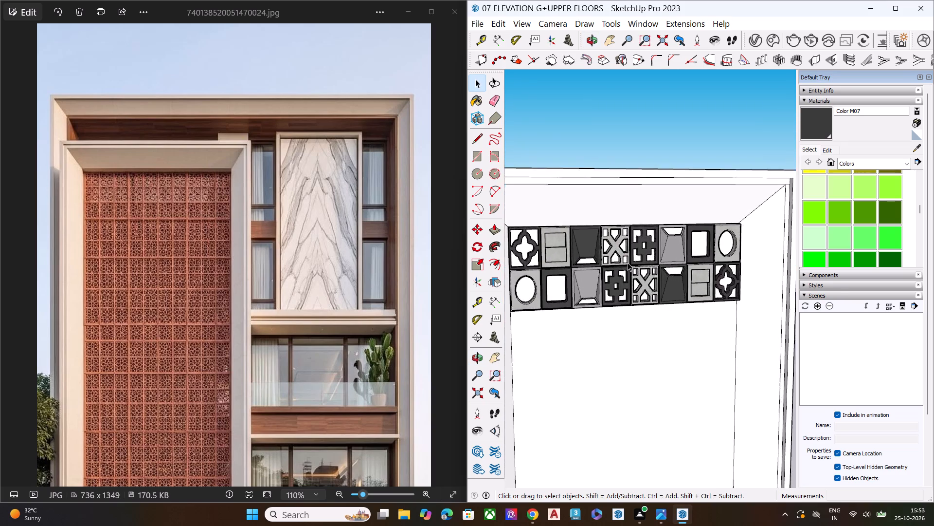
scroll(628, 263, up, 1)
scroll(628, 263, down, 1)
scroll(628, 263, up, 2)
scroll(576, 279, up, 8)
scroll(597, 266, down, 7)
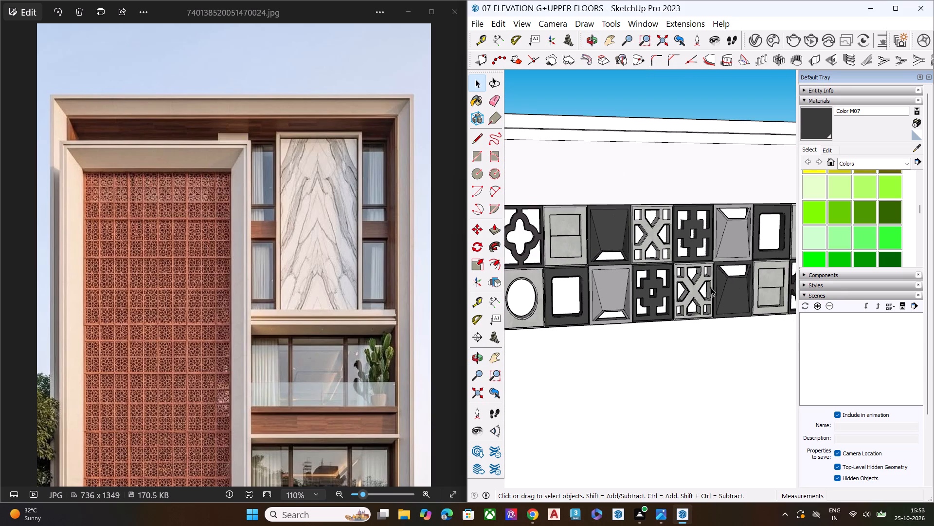
middle_drag(653, 276, 697, 254)
scroll(687, 257, down, 6)
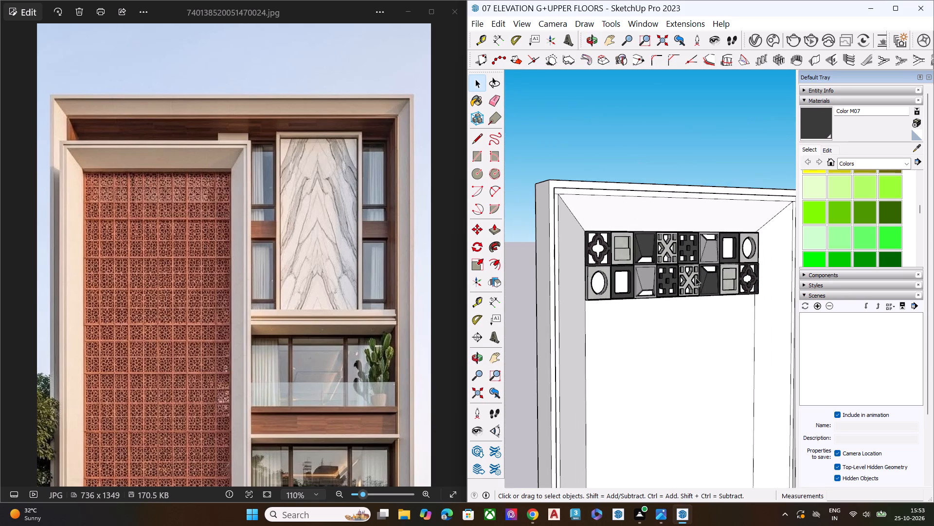
middle_drag(696, 278, 619, 281)
scroll(722, 255, up, 3)
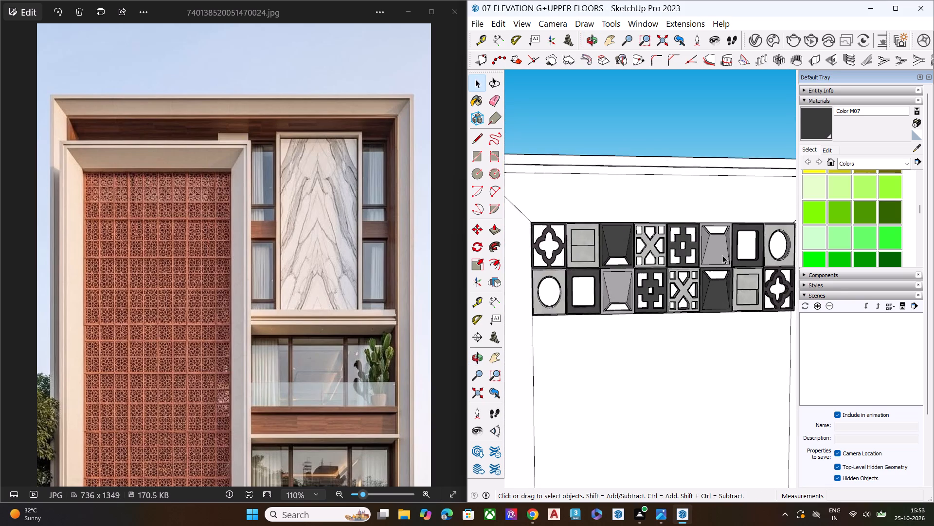
Copy the top block row 7' 4 3/8" downward, directly beneath the second row, to form the third row.
scroll(722, 255, up, 2)
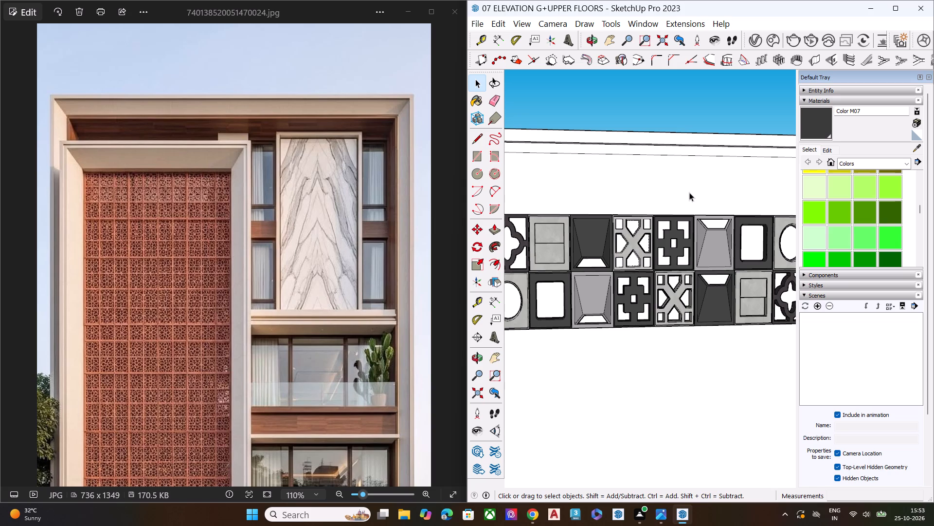
scroll(694, 218, down, 6)
scroll(568, 254, up, 5)
click(605, 230)
scroll(560, 243, down, 2)
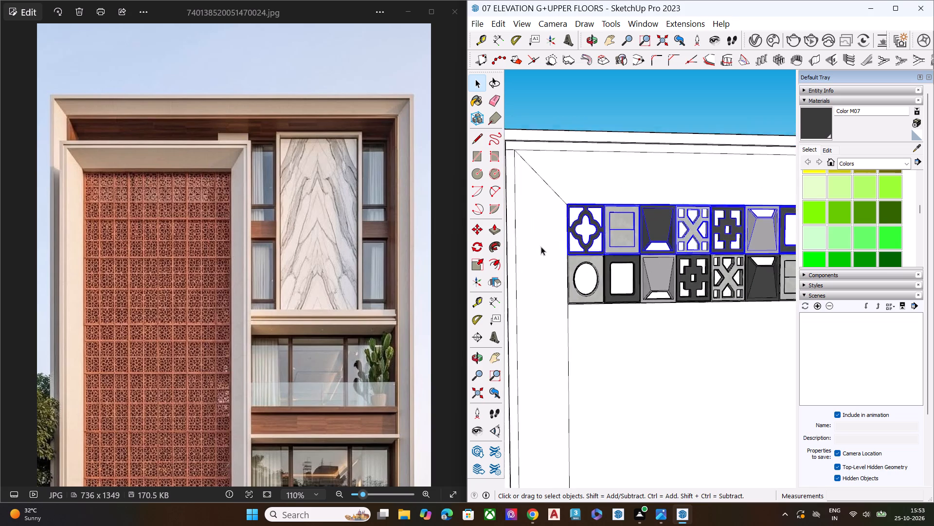
scroll(541, 246, down, 5)
scroll(699, 245, up, 7)
scroll(738, 228, up, 6)
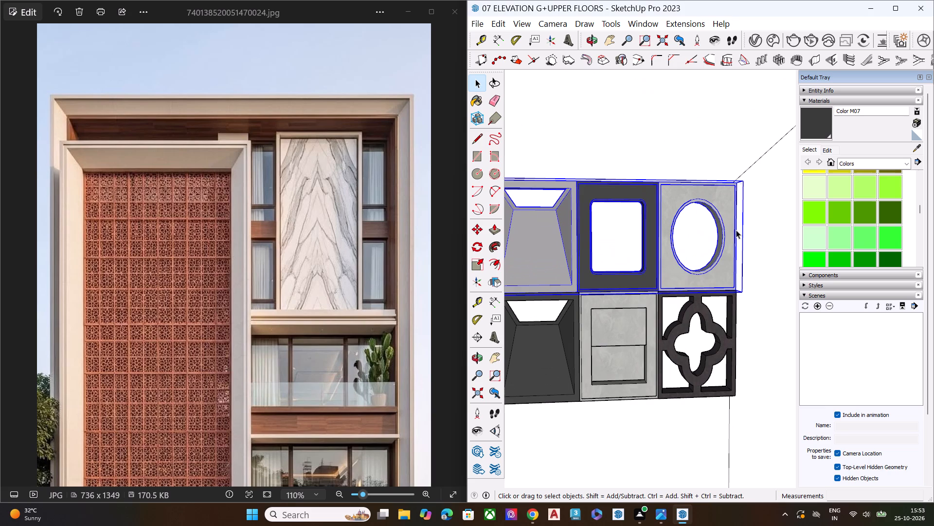
middle_drag(735, 230, 729, 240)
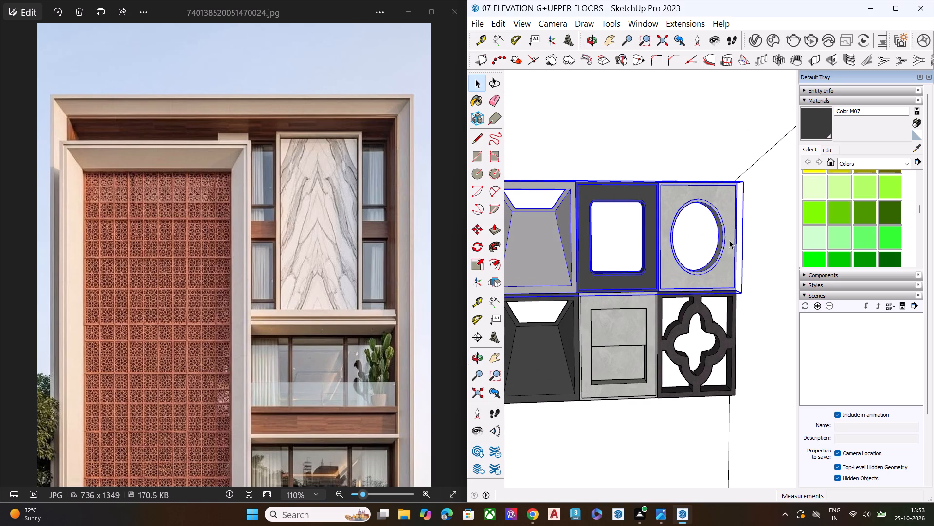
scroll(727, 221, up, 5)
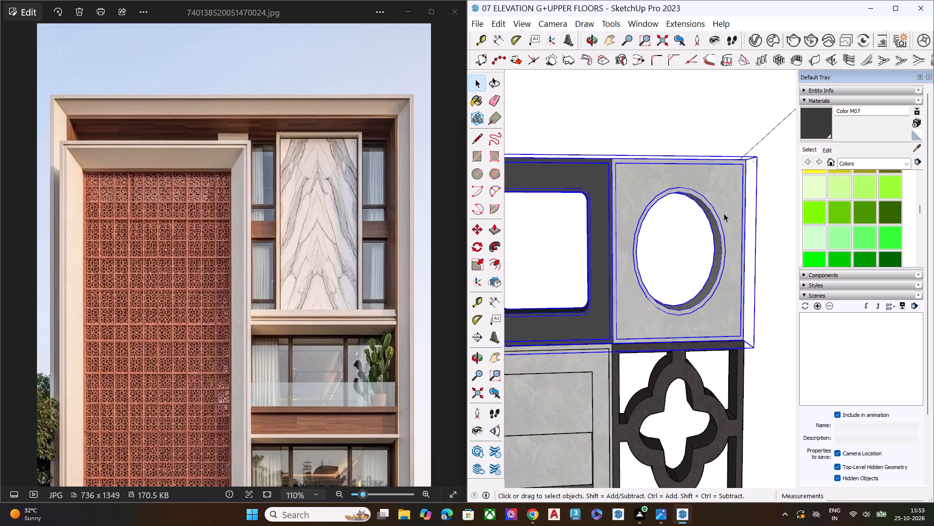
middle_drag(724, 216, 713, 337)
key(m)
click(746, 158)
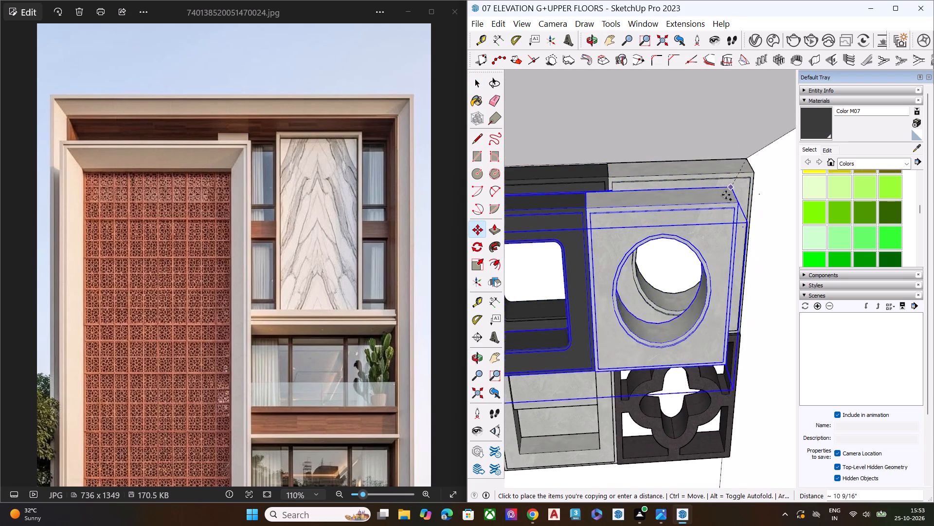
scroll(657, 211, down, 7)
scroll(724, 376, up, 1)
scroll(724, 376, down, 1)
scroll(724, 376, up, 9)
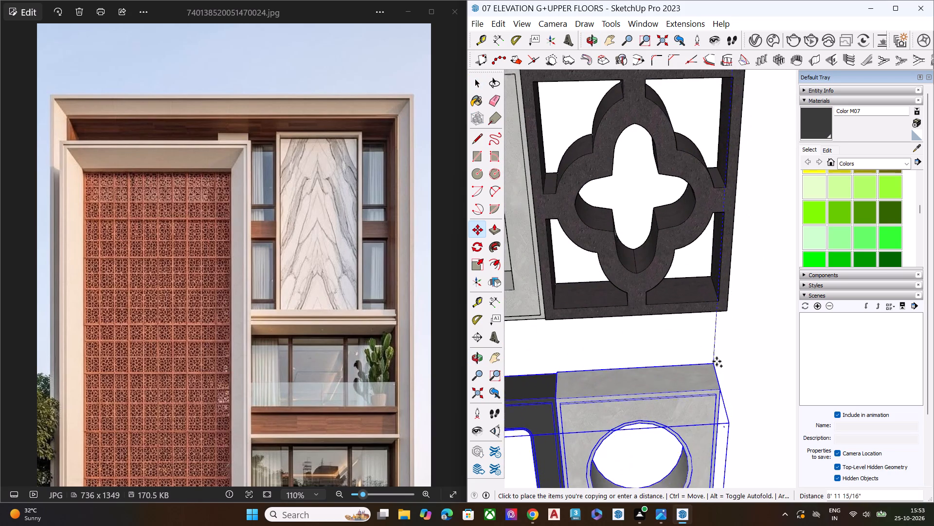
middle_drag(717, 357, 790, 209)
scroll(714, 329, up, 2)
scroll(706, 347, down, 1)
scroll(705, 349, up, 6)
middle_drag(681, 366, 696, 287)
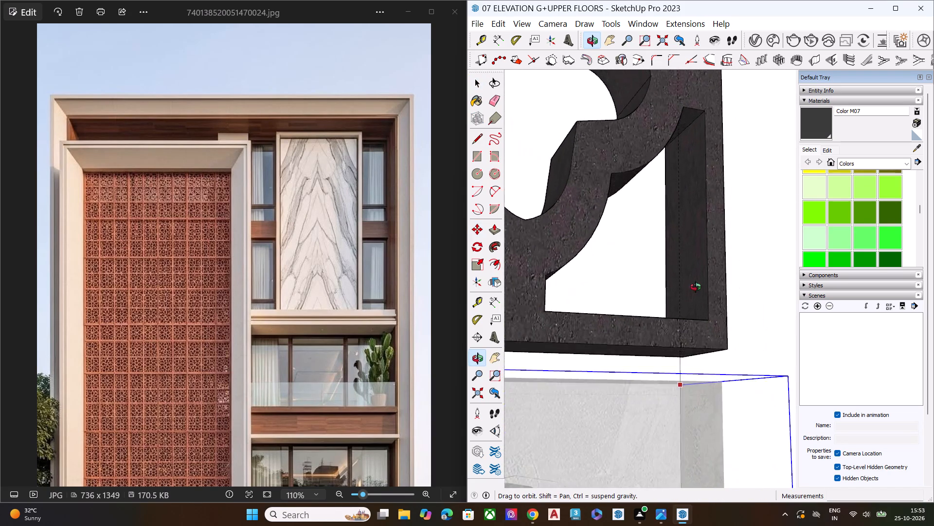
middle_drag(696, 287, 702, 268)
scroll(683, 360, up, 7)
click(677, 363)
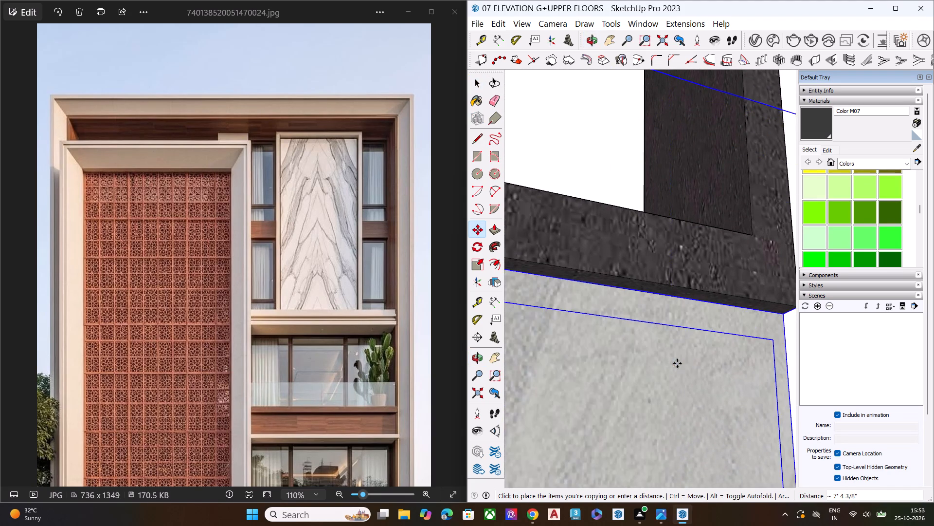
scroll(655, 307, down, 7)
key(space)
Shift the third row about 7/8" sideways so its oval block's upper corner meets the lower corner of the quatrefoil block above.
scroll(687, 275, down, 2)
scroll(685, 285, up, 1)
scroll(684, 289, down, 13)
middle_drag(671, 293, 750, 371)
scroll(751, 364, up, 8)
click(693, 283)
scroll(705, 273, up, 3)
scroll(706, 271, down, 1)
scroll(706, 271, up, 6)
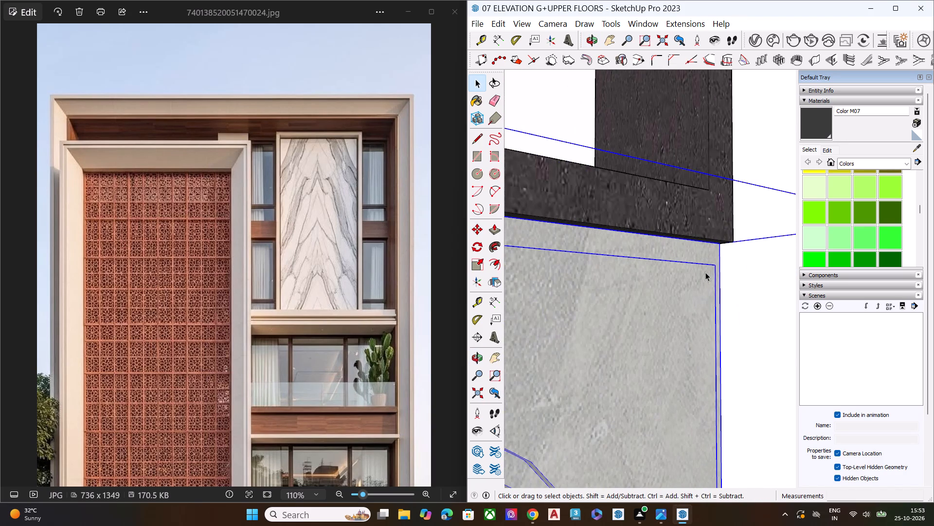
key(m)
click(720, 246)
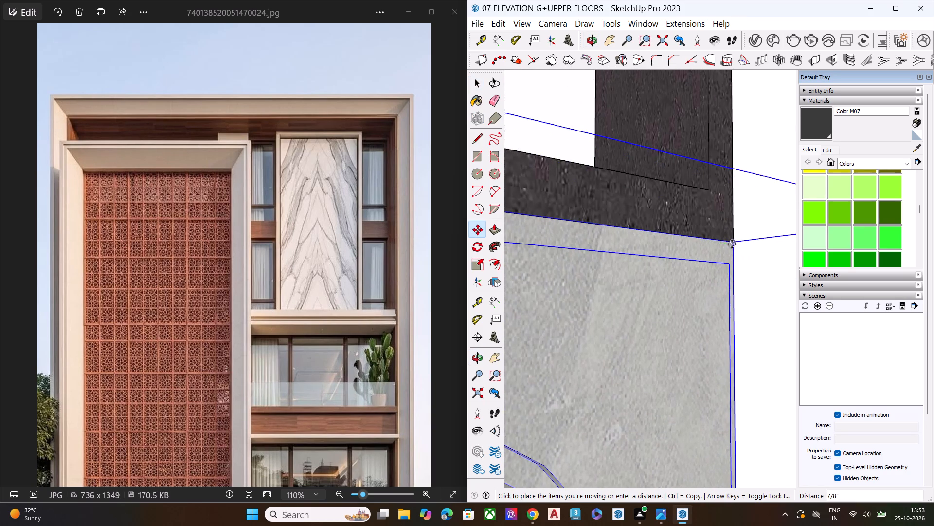
click(733, 241)
key(space)
Move the top row so its oval block's lower front corner meets the upper front corner of the quatrefoil block below.
scroll(684, 277, down, 13)
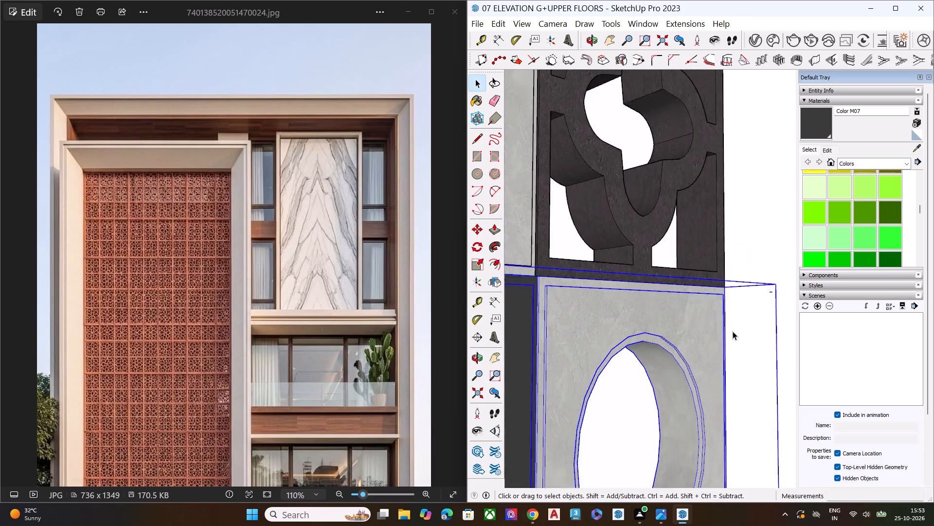
scroll(733, 331, down, 5)
middle_drag(670, 295, 745, 462)
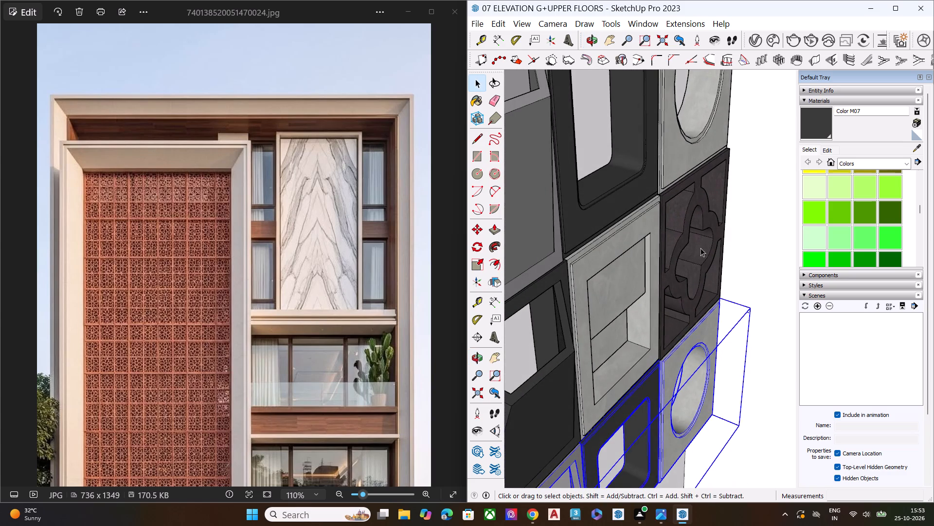
scroll(677, 248, down, 3)
scroll(716, 135, up, 2)
scroll(716, 135, down, 1)
scroll(716, 135, up, 1)
scroll(716, 135, down, 1)
scroll(716, 135, up, 7)
scroll(709, 174, down, 1)
scroll(709, 174, up, 3)
scroll(709, 174, down, 1)
scroll(709, 178, up, 5)
scroll(718, 216, up, 5)
scroll(715, 221, down, 1)
scroll(715, 221, up, 1)
scroll(714, 222, down, 1)
scroll(714, 222, up, 5)
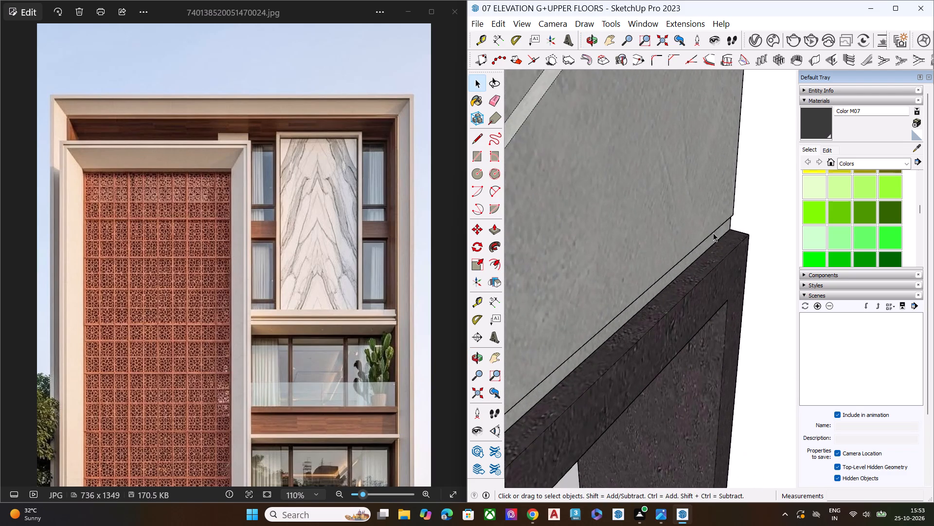
click(717, 230)
middle_drag(730, 241, 705, 282)
click(713, 235)
click(717, 210)
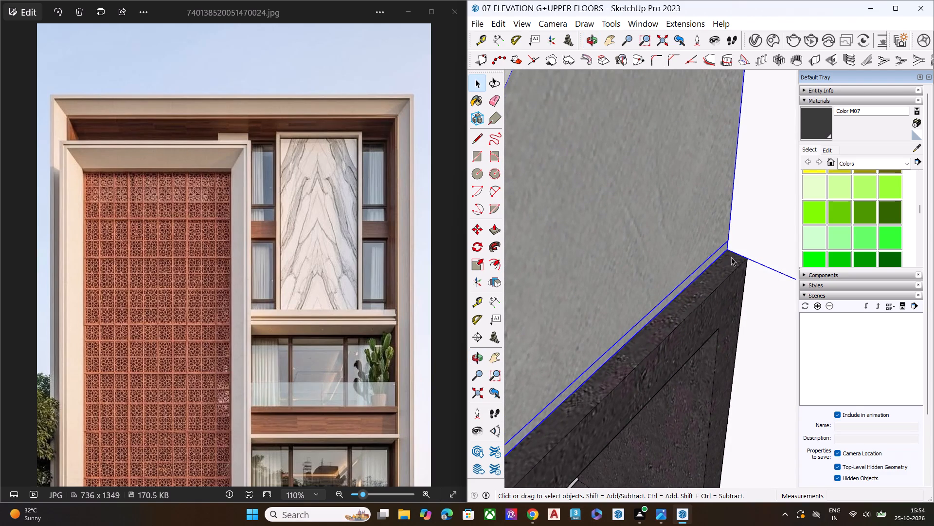
scroll(731, 257, up, 1)
scroll(731, 257, down, 1)
scroll(731, 257, up, 11)
key(m)
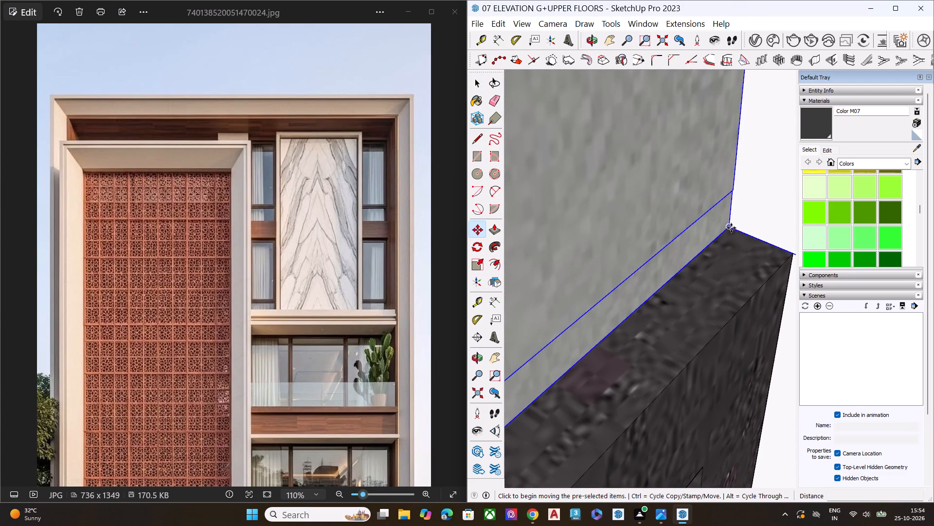
click(730, 226)
click(790, 256)
scroll(661, 256, down, 8)
key(space)
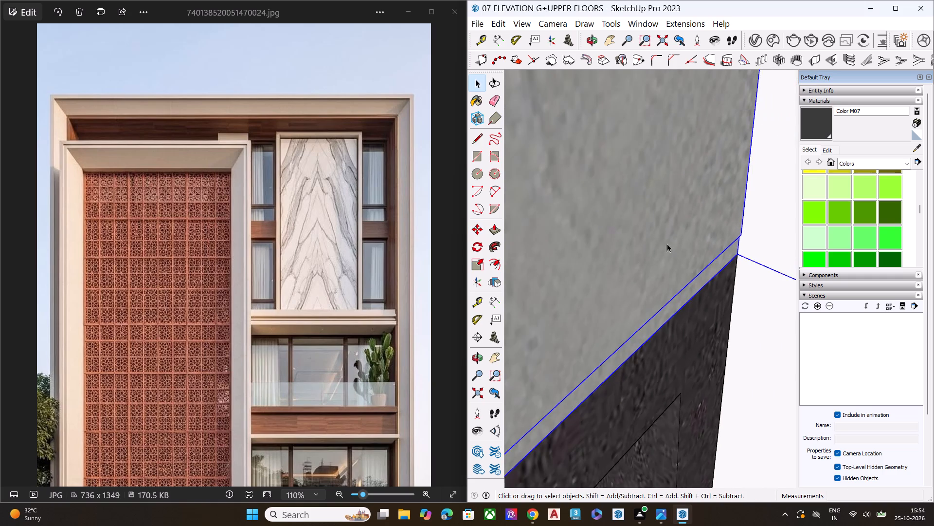
Examine the three block rows from several angles, checking their front faces and outer ends for alignment within the recess.
scroll(689, 242, down, 1)
scroll(695, 245, up, 1)
scroll(696, 246, down, 6)
middle_drag(723, 282, 633, 265)
scroll(652, 238, down, 7)
scroll(706, 248, down, 8)
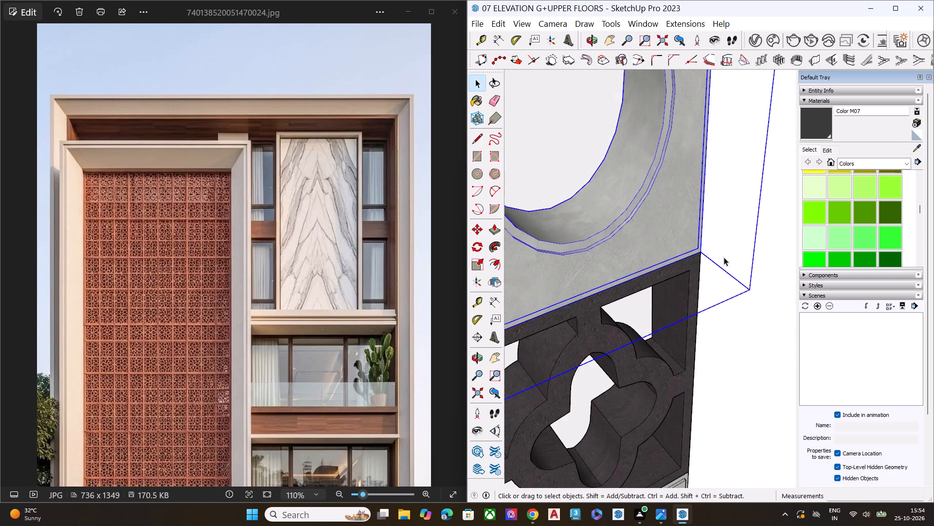
scroll(715, 265, down, 8)
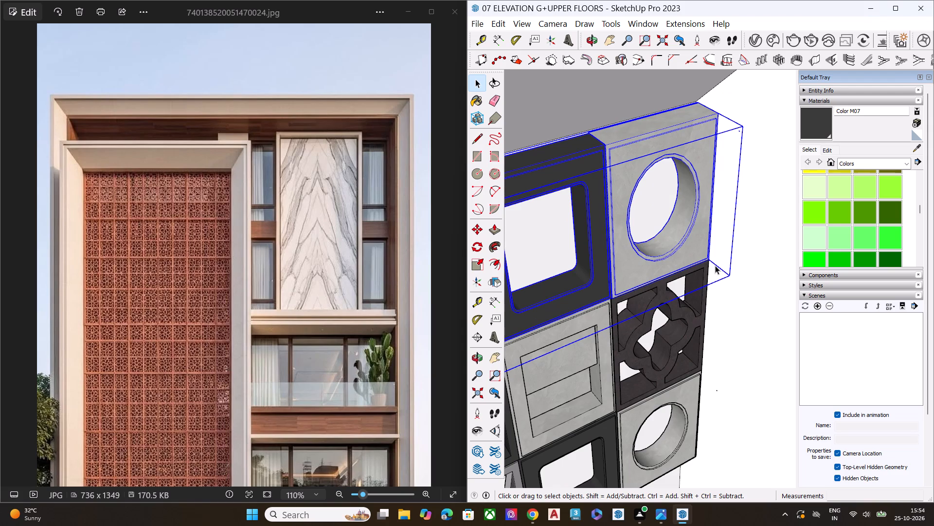
scroll(715, 265, down, 9)
middle_drag(717, 289, 684, 223)
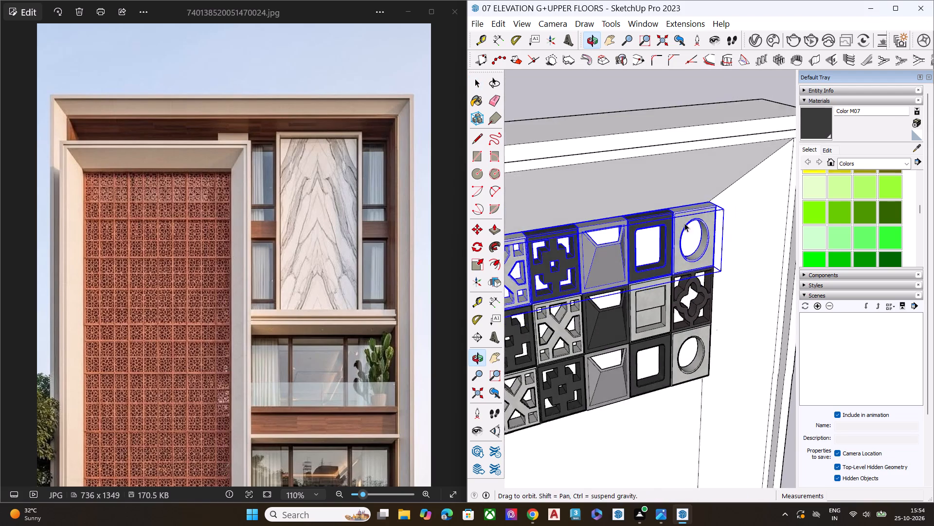
key(space)
middle_drag(684, 223, 684, 221)
scroll(688, 209, up, 1)
scroll(696, 183, down, 6)
click(712, 104)
middle_drag(693, 279, 811, 104)
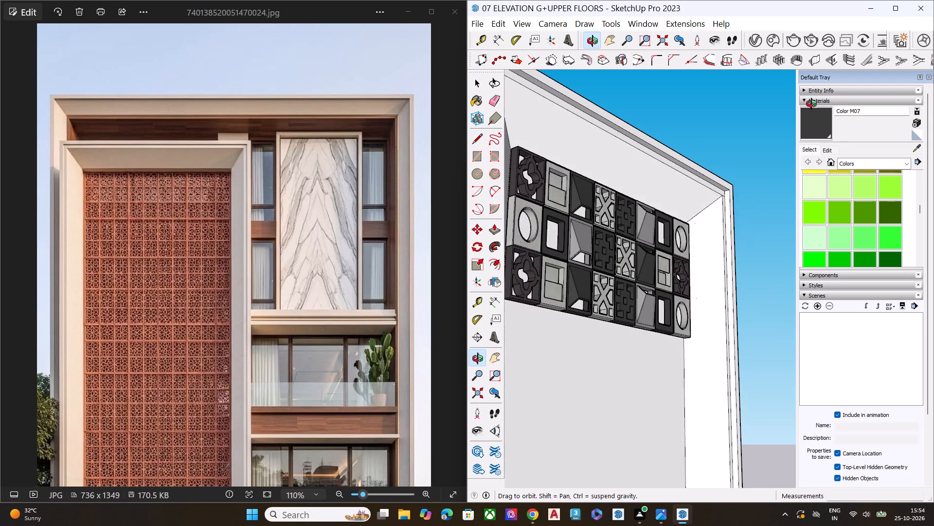
middle_drag(811, 104, 812, 105)
scroll(478, 265, up, 5)
scroll(476, 264, down, 1)
scroll(476, 264, up, 3)
scroll(520, 262, down, 1)
scroll(586, 255, up, 6)
scroll(625, 254, down, 9)
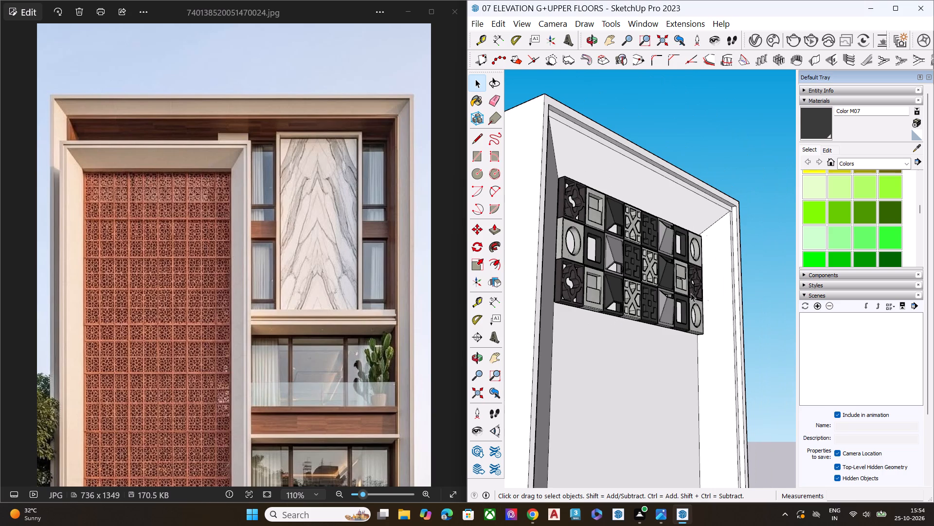
Copy the second block row 7' 4 3/8" downward, directly beneath the third row, to form the fourth row.
middle_drag(578, 314, 527, 382)
scroll(574, 298, up, 8)
click(560, 263)
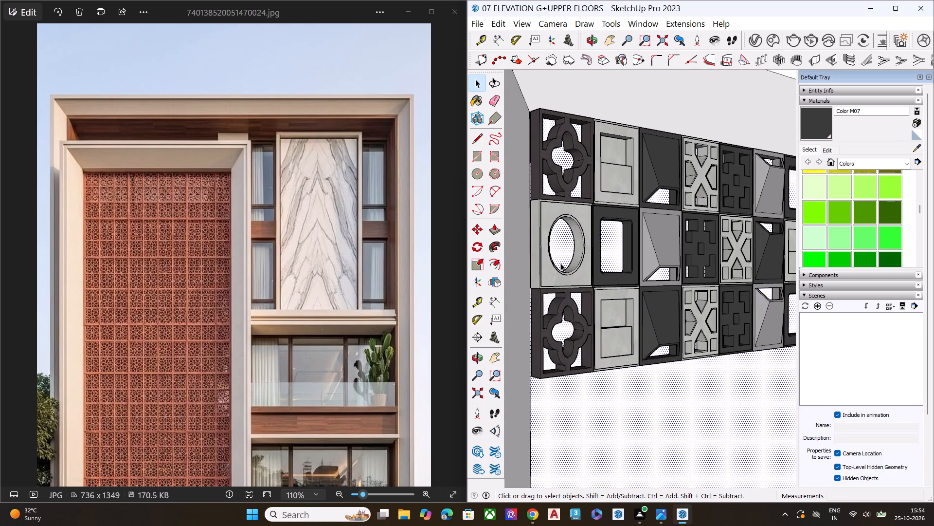
drag(580, 251, 585, 250)
click(585, 250)
scroll(574, 259, down, 2)
scroll(570, 264, up, 1)
scroll(570, 264, down, 3)
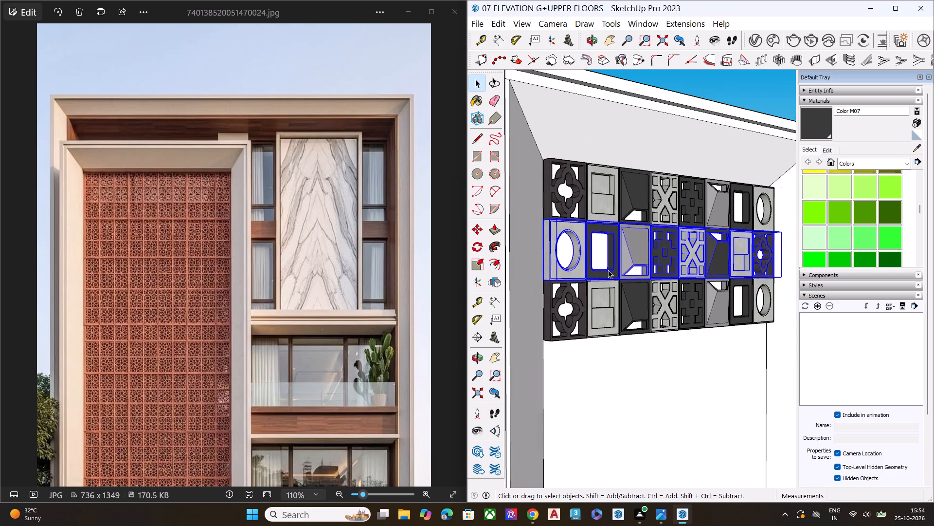
scroll(553, 214, up, 11)
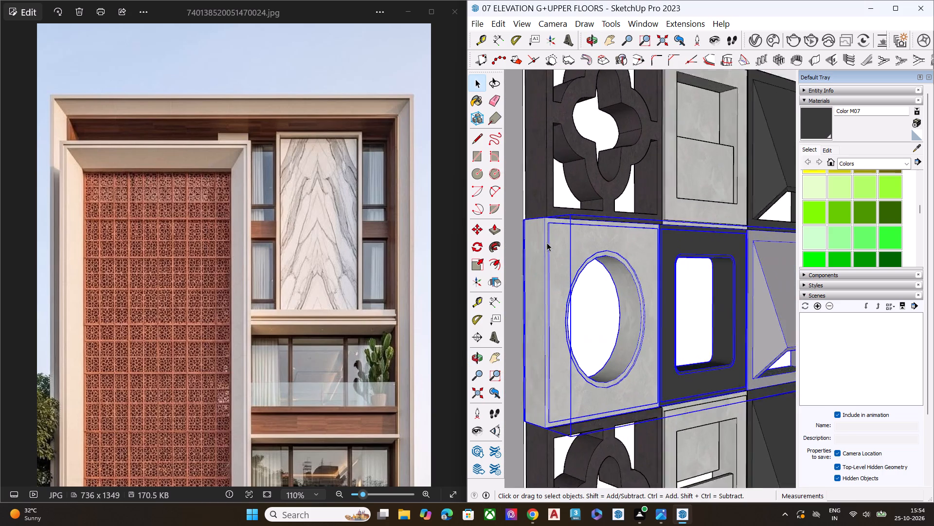
scroll(547, 243, up, 4)
key(m)
click(517, 212)
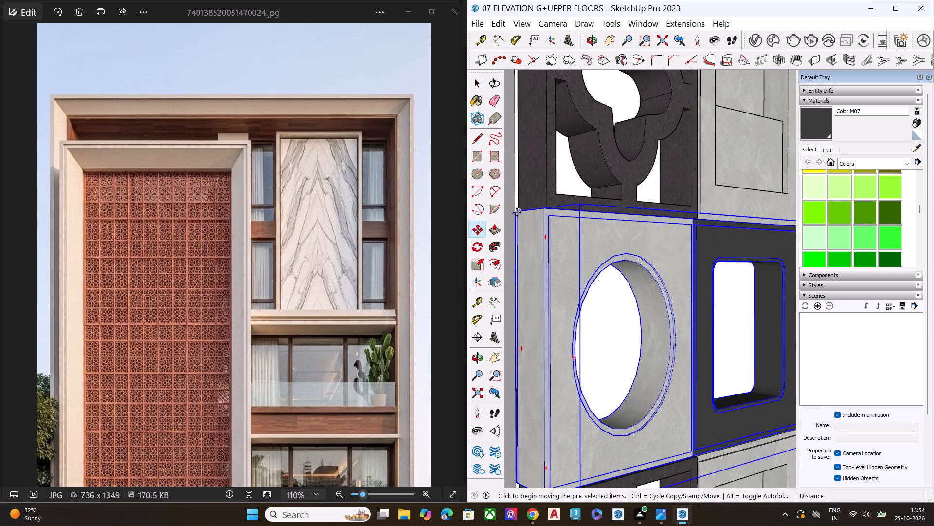
scroll(554, 270, down, 7)
scroll(601, 370, down, 8)
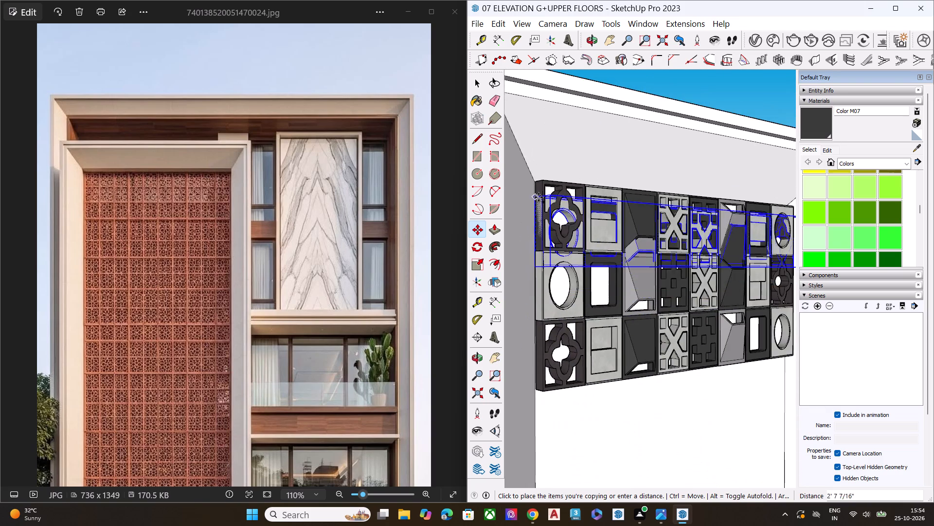
scroll(539, 195, down, 5)
scroll(552, 346, up, 16)
scroll(541, 316, down, 1)
scroll(541, 316, up, 2)
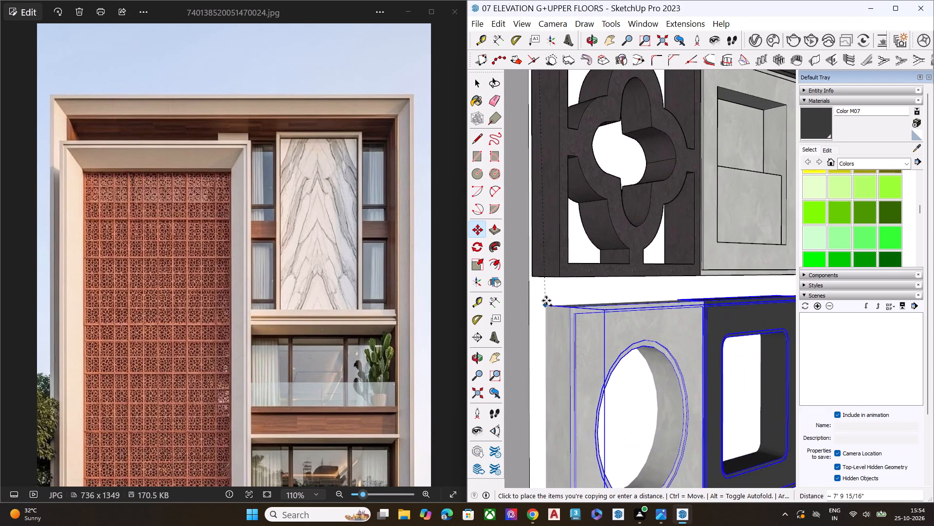
scroll(547, 290, up, 8)
click(520, 264)
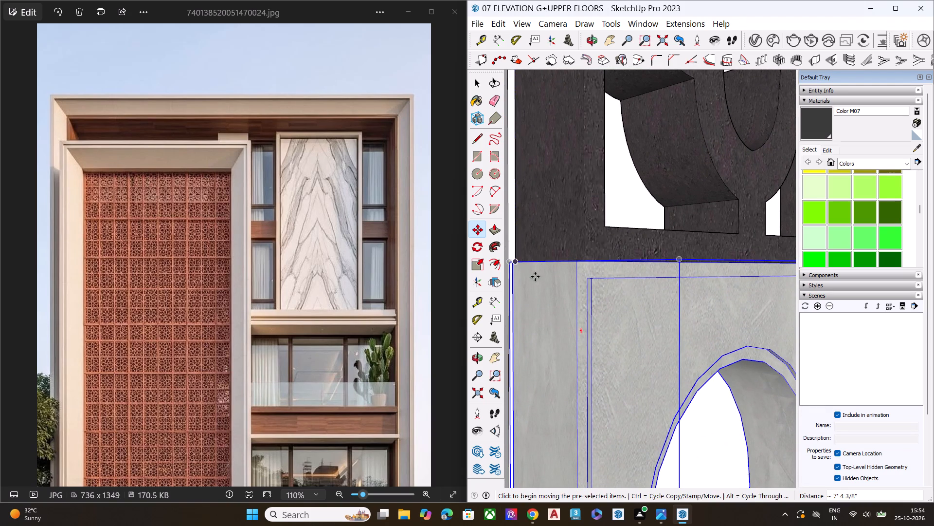
Examine the corner joint between the third and fourth rows and the fit of all four rows inside the frame.
middle_drag(534, 300, 558, 416)
scroll(580, 280, down, 3)
scroll(593, 295, up, 1)
scroll(596, 299, down, 2)
middle_drag(597, 306, 543, 396)
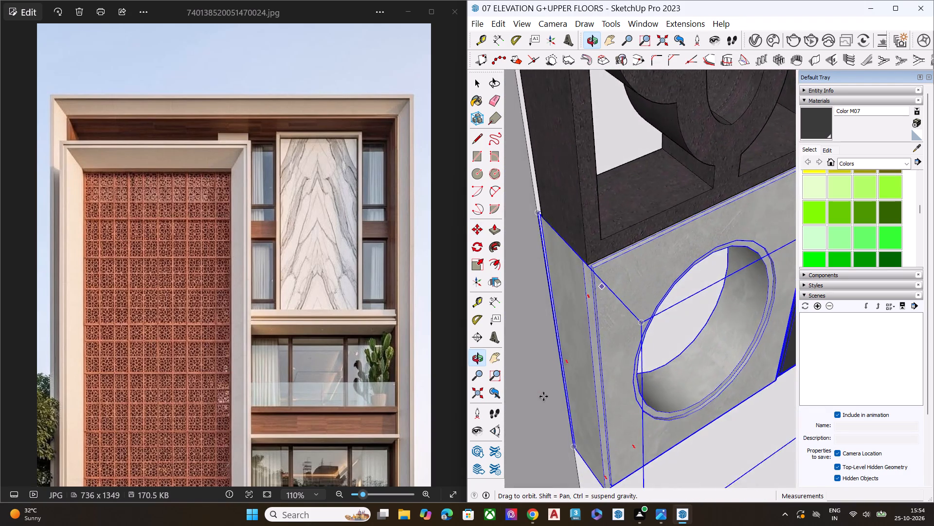
scroll(542, 322, up, 9)
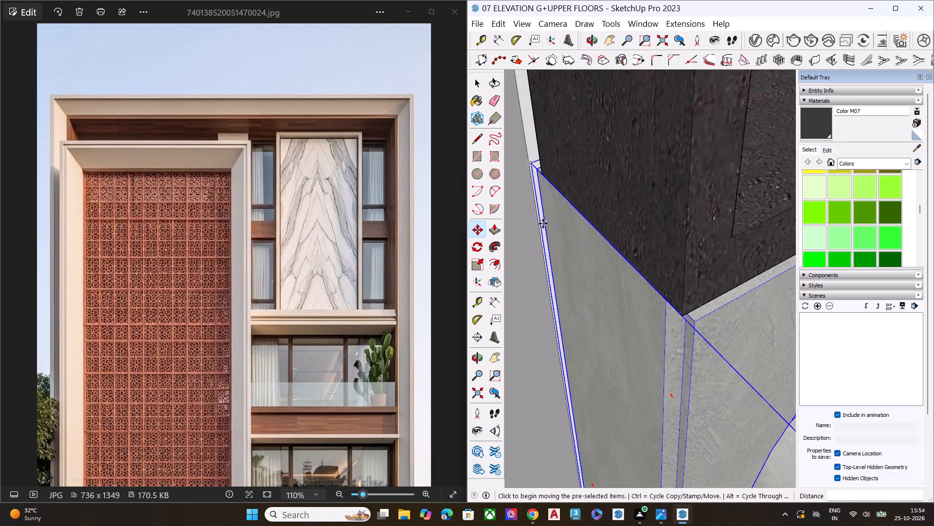
scroll(543, 224, down, 7)
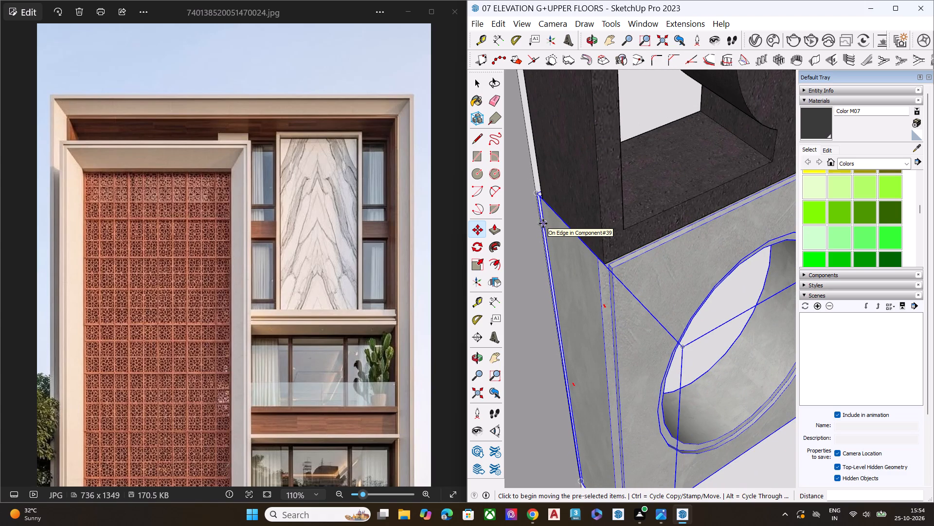
scroll(543, 224, down, 7)
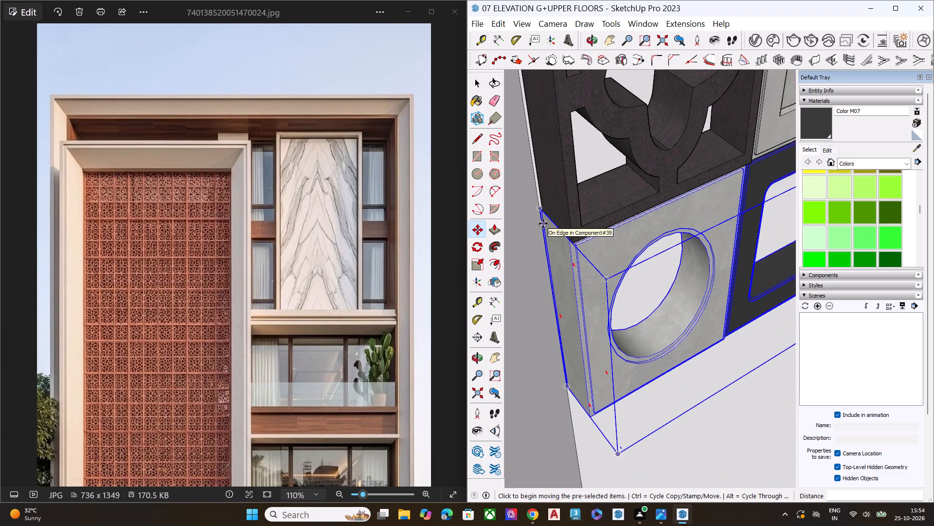
scroll(543, 224, down, 18)
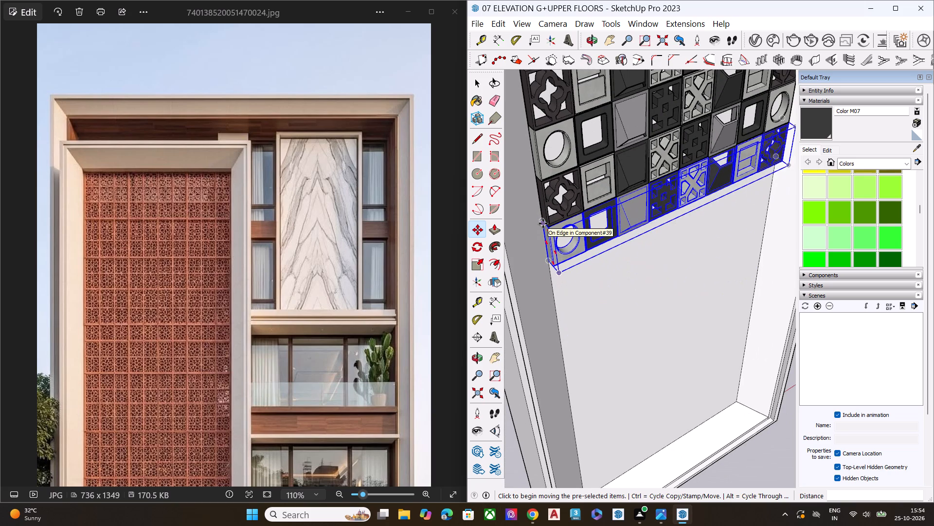
key(space)
scroll(518, 222, down, 7)
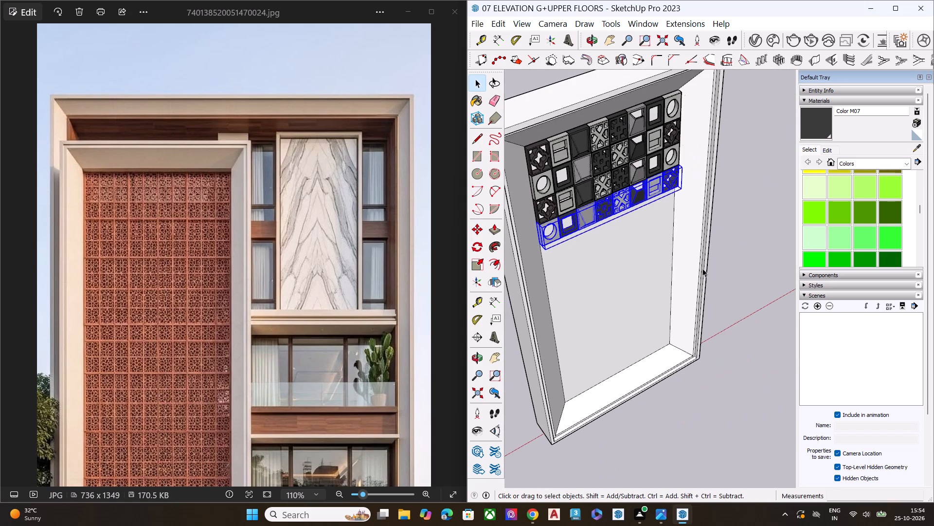
click(726, 280)
middle_drag(626, 291, 587, 64)
scroll(560, 92, up, 9)
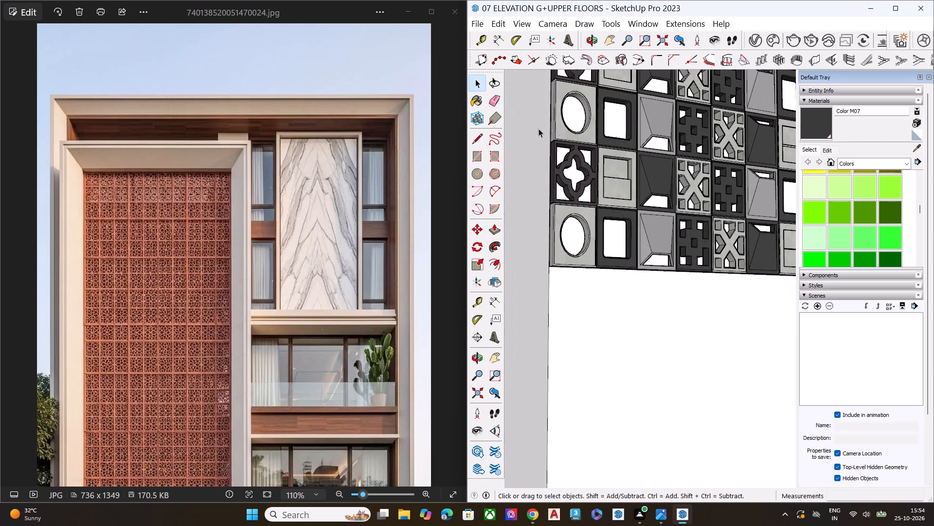
middle_drag(566, 137, 671, 129)
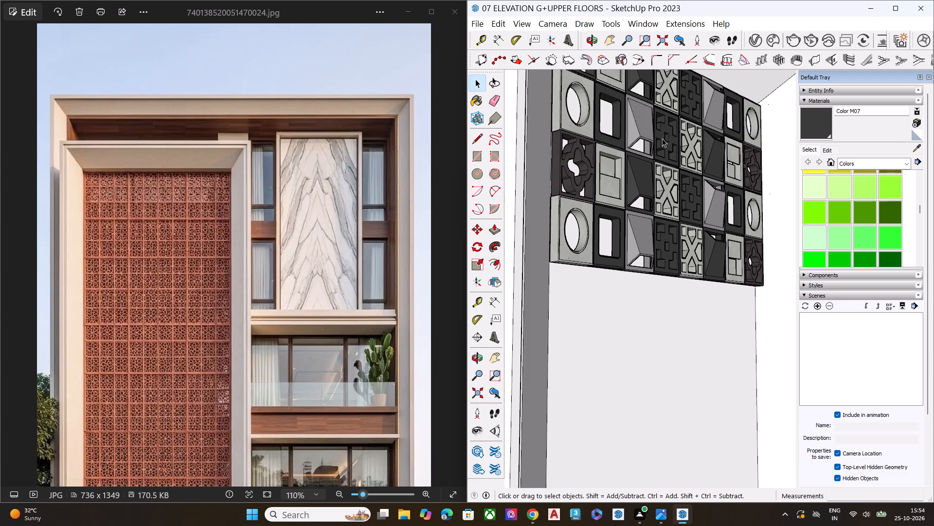
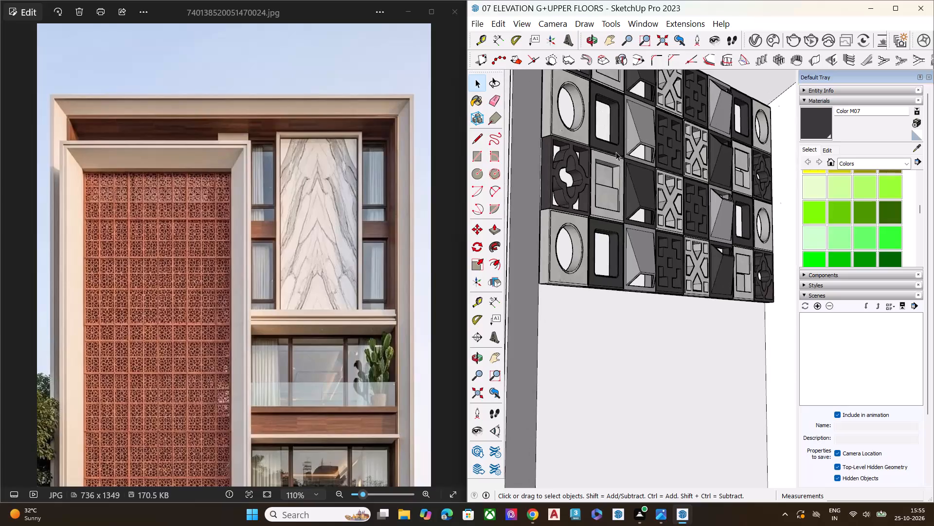
Copy the four block rows together about 14' 8 13/16" downward, placing the copies directly beneath the fourth row.
scroll(604, 196, down, 8)
scroll(631, 204, up, 1)
middle_drag(630, 211, 607, 259)
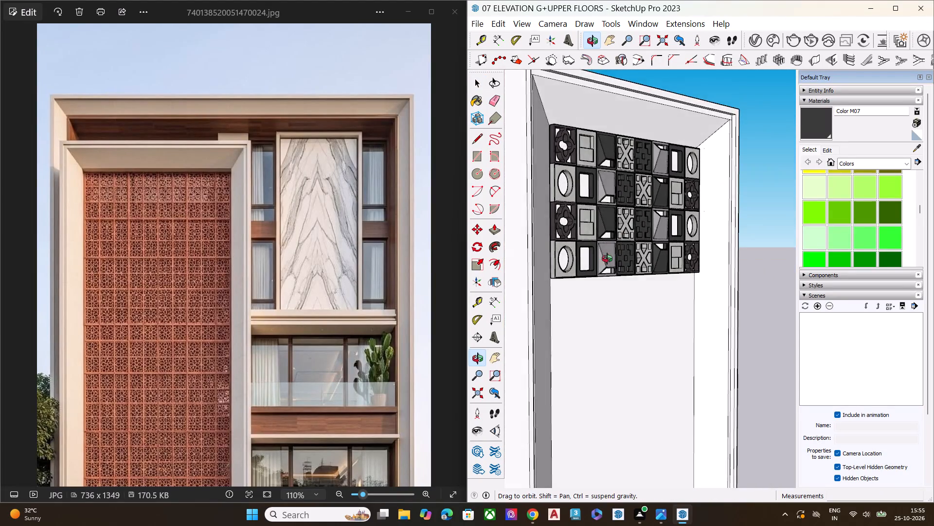
middle_drag(607, 259, 607, 260)
scroll(607, 246, up, 5)
click(619, 137)
ctrl+click(620, 184)
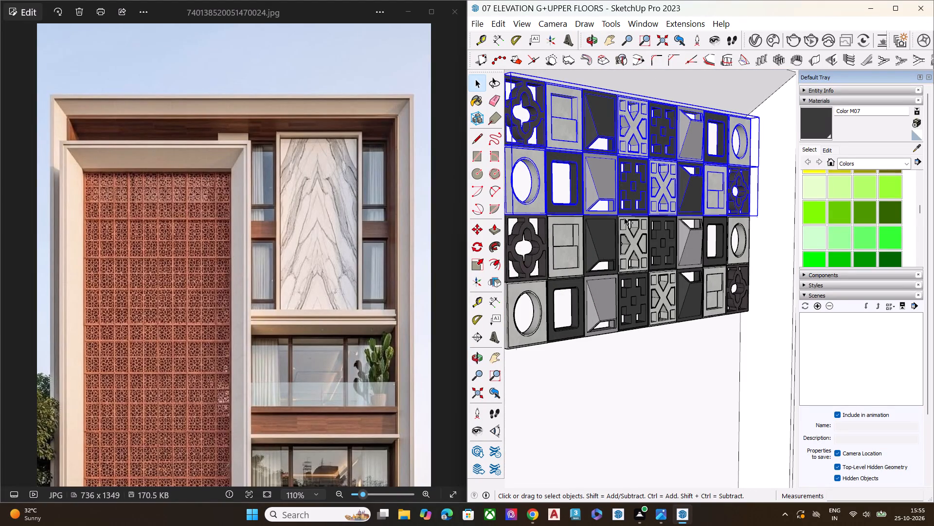
ctrl+click(621, 237)
ctrl+click(621, 294)
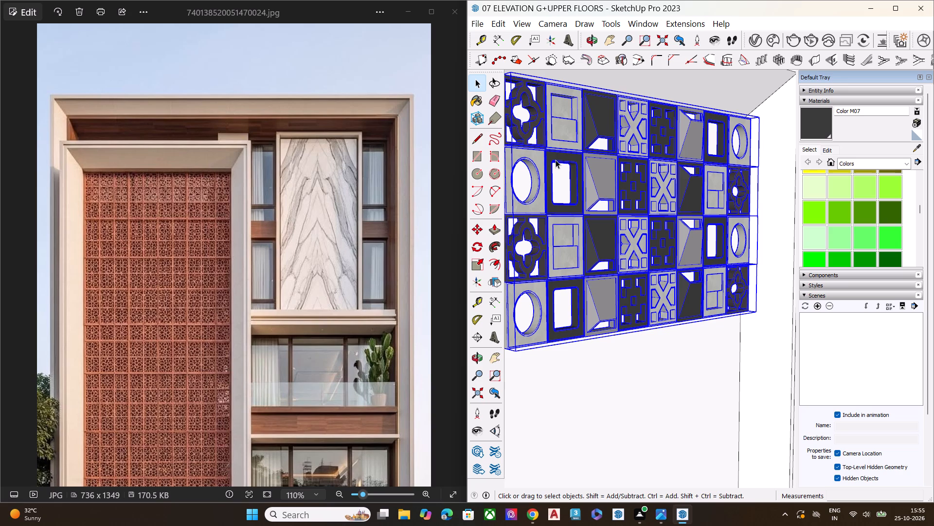
scroll(611, 229, down, 7)
scroll(541, 156, up, 15)
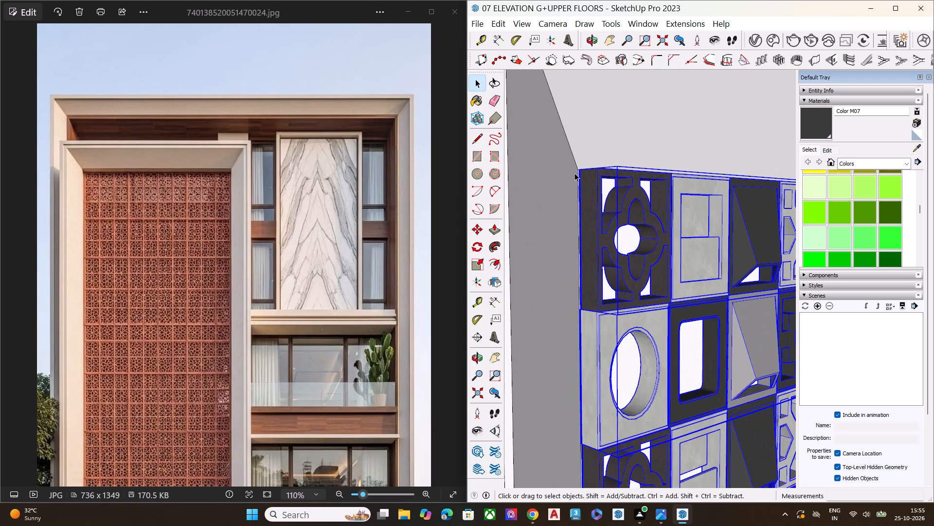
key(m)
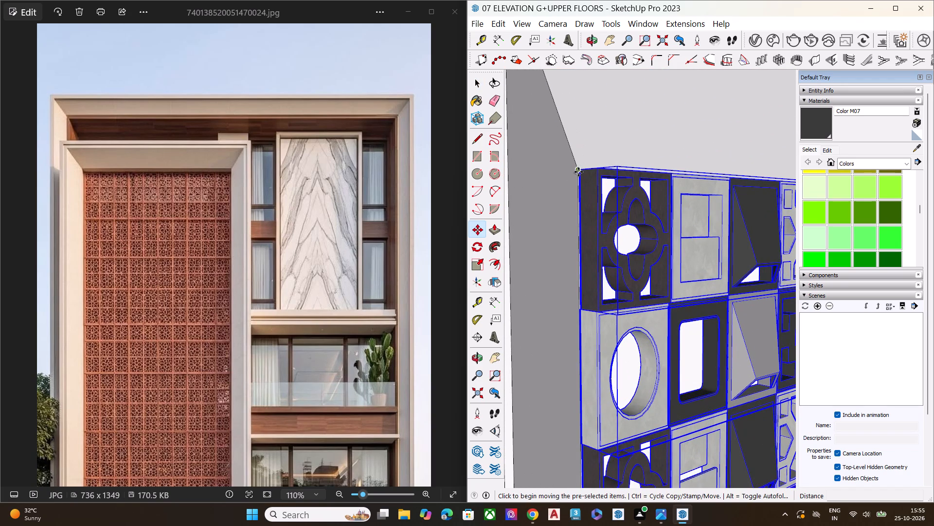
click(579, 169)
scroll(584, 205, down, 6)
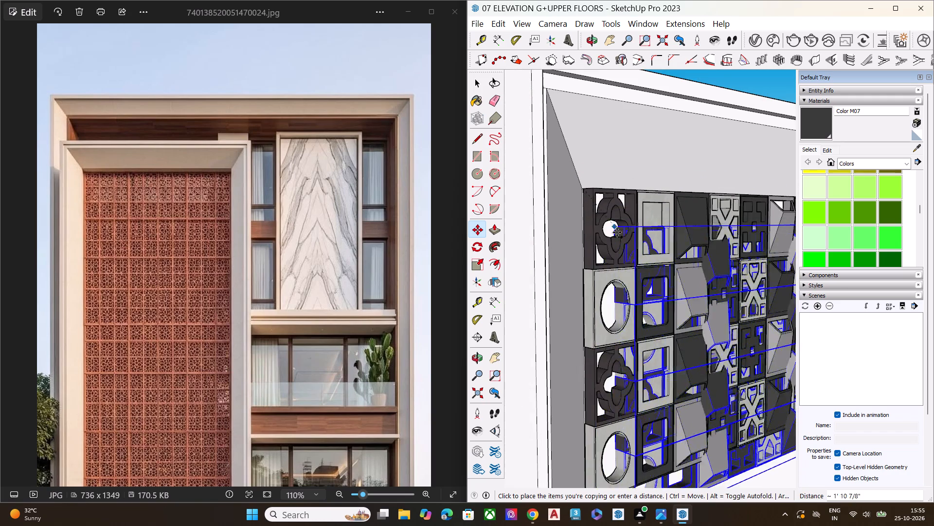
scroll(622, 239, down, 7)
scroll(617, 384, up, 8)
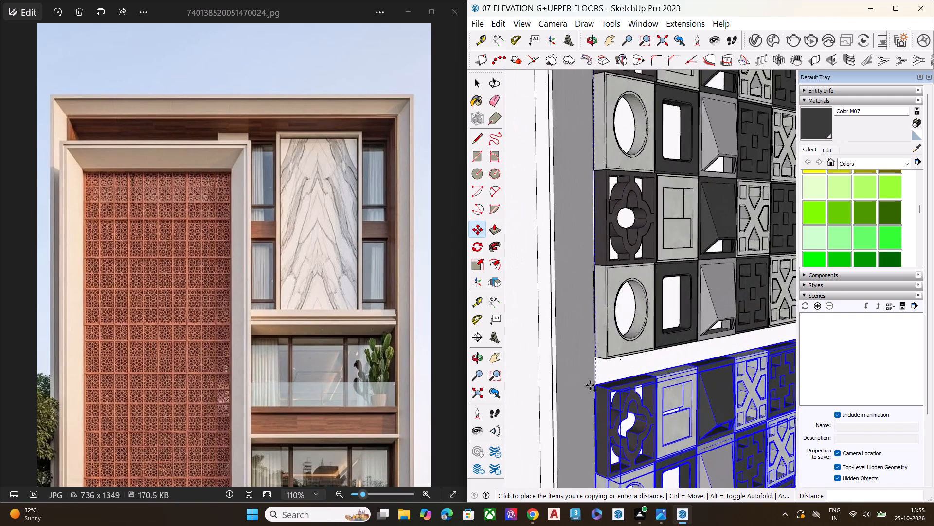
scroll(590, 385, up, 5)
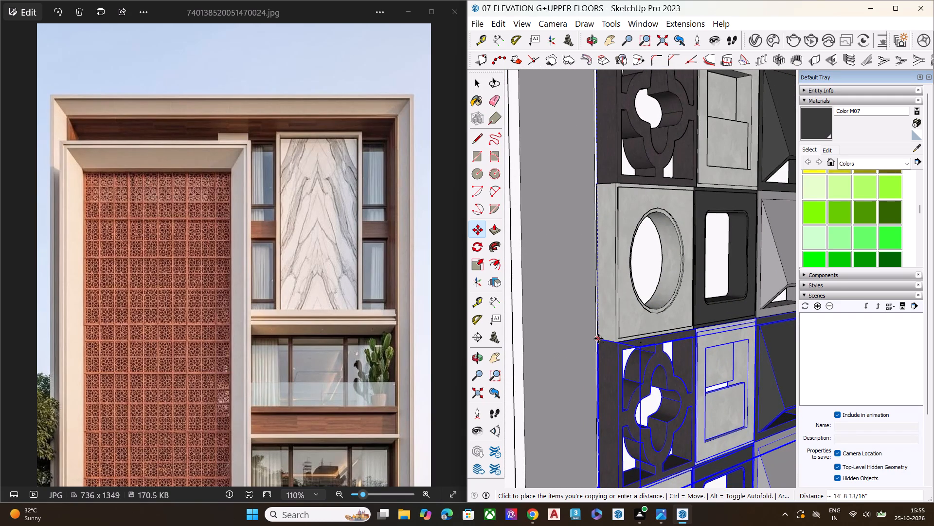
click(598, 338)
key(space)
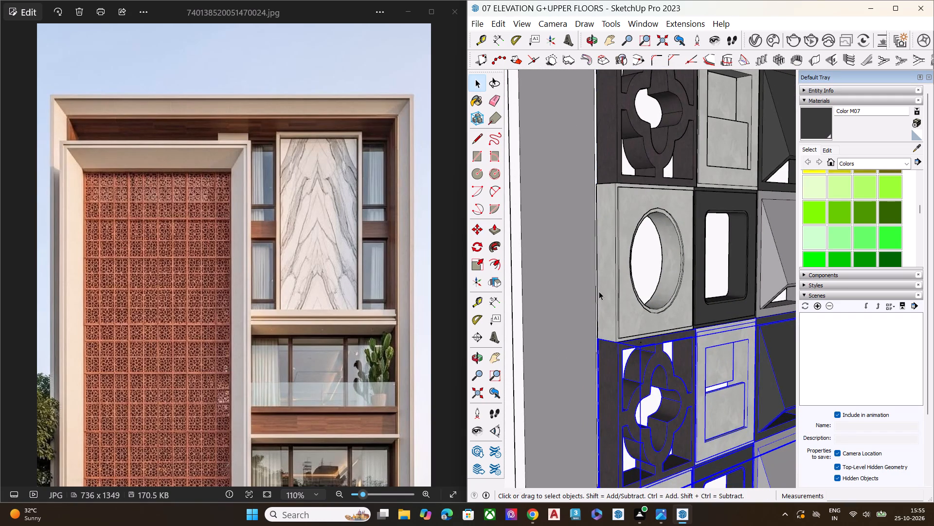
Deselect the copied rows and examine how the eight-row block grid sits inside the framed recess.
scroll(569, 295, down, 2)
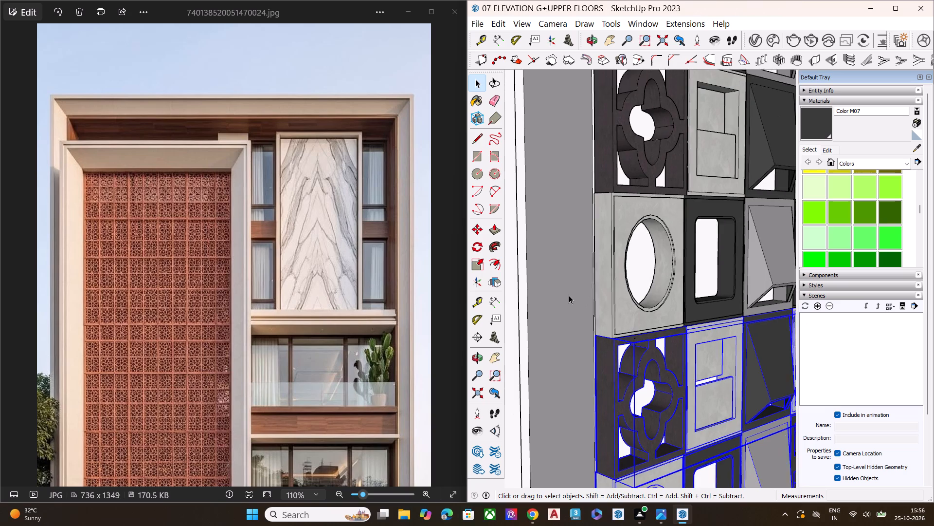
scroll(569, 295, down, 11)
scroll(608, 290, down, 7)
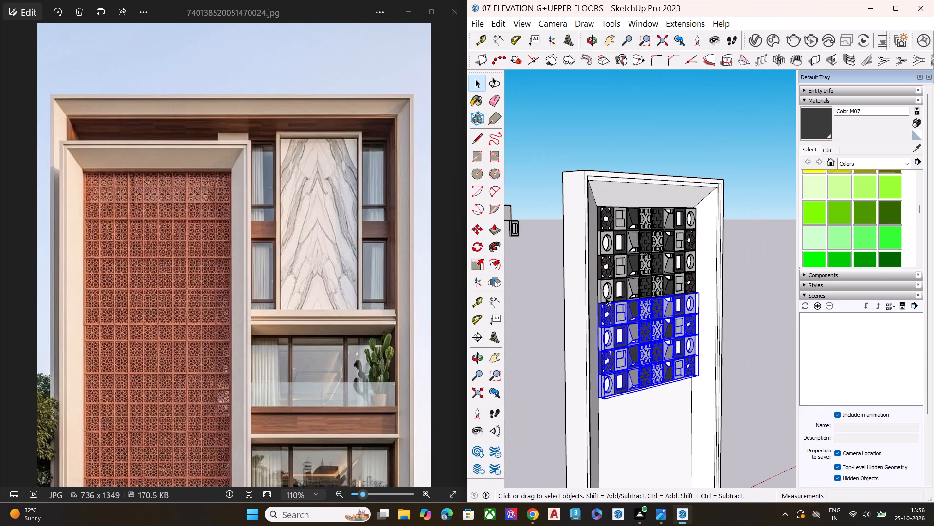
scroll(606, 297, down, 9)
click(694, 332)
key(space)
middle_drag(636, 339, 632, 331)
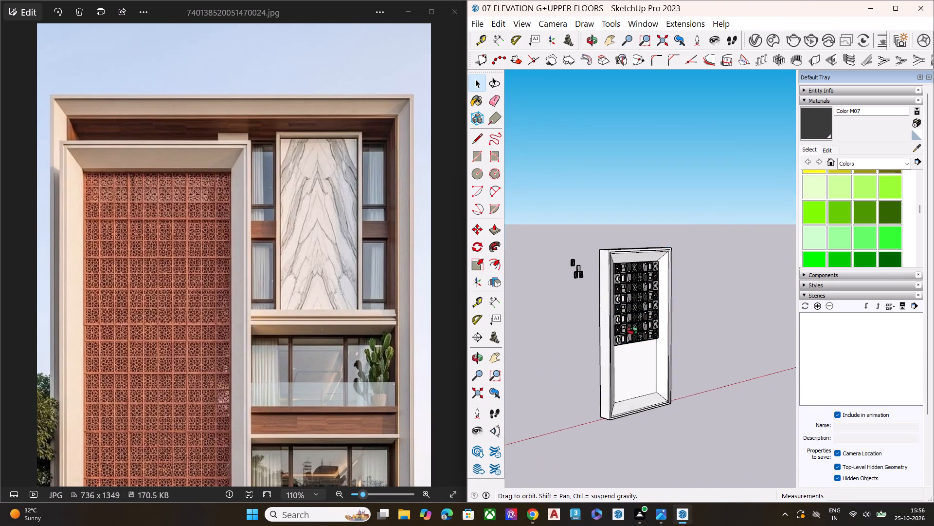
middle_drag(632, 331, 636, 289)
scroll(634, 298, up, 2)
scroll(632, 312, down, 1)
scroll(632, 314, up, 6)
scroll(626, 379, up, 1)
scroll(625, 381, down, 1)
scroll(623, 382, up, 7)
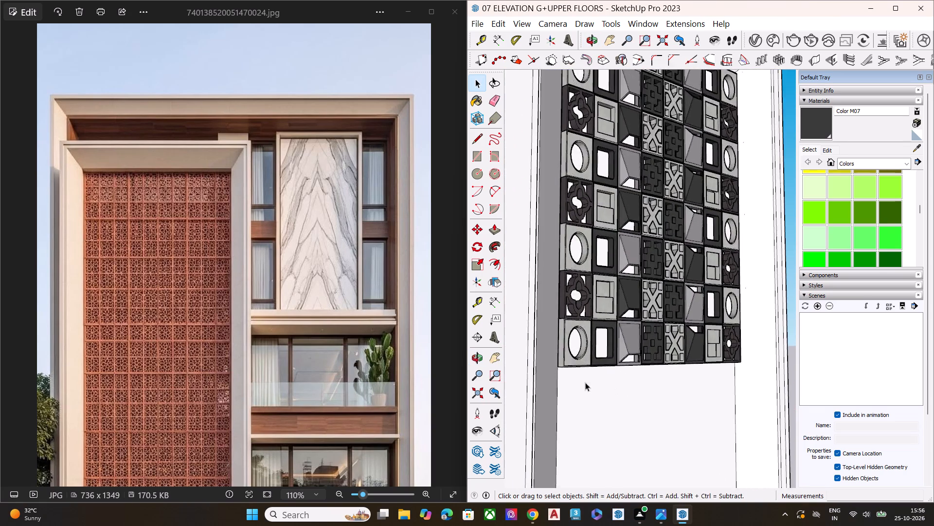
Copy the lower four block rows about 14' 9" downward, directly beneath the eighth row, to form rows nine to twelve.
scroll(576, 386, up, 5)
scroll(553, 362, down, 7)
scroll(607, 359, down, 5)
scroll(587, 139, up, 1)
scroll(587, 138, down, 1)
scroll(587, 137, up, 5)
scroll(597, 285, down, 5)
scroll(608, 379, up, 8)
click(581, 305)
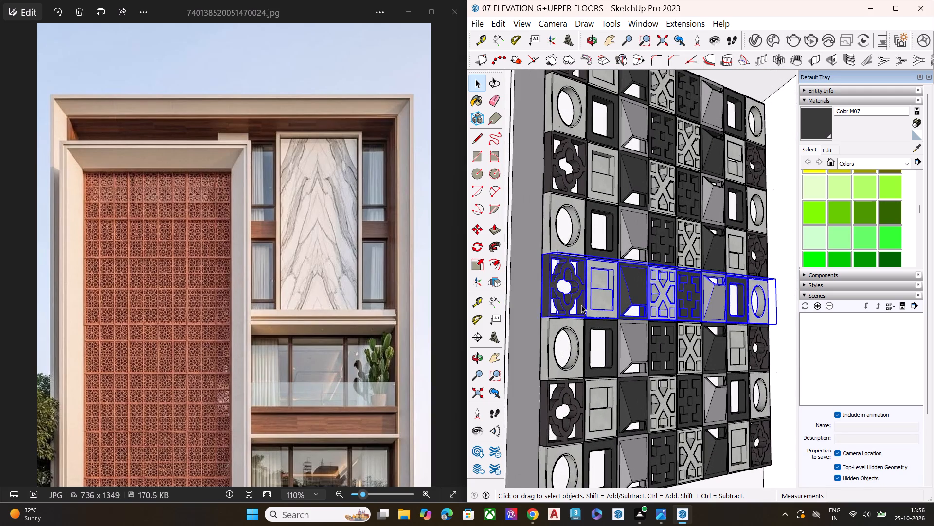
scroll(570, 264, down, 5)
scroll(581, 320, up, 5)
ctrl+click(577, 328)
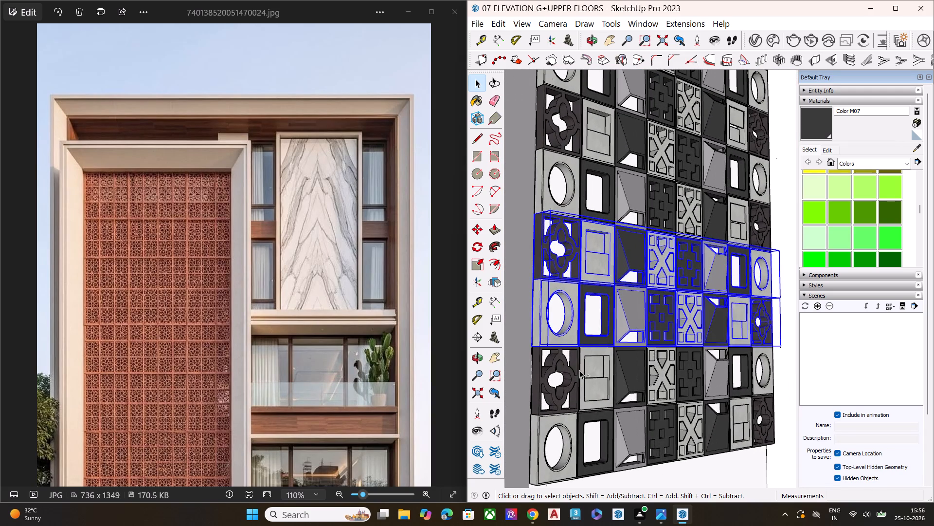
ctrl+click(579, 370)
ctrl+click(576, 424)
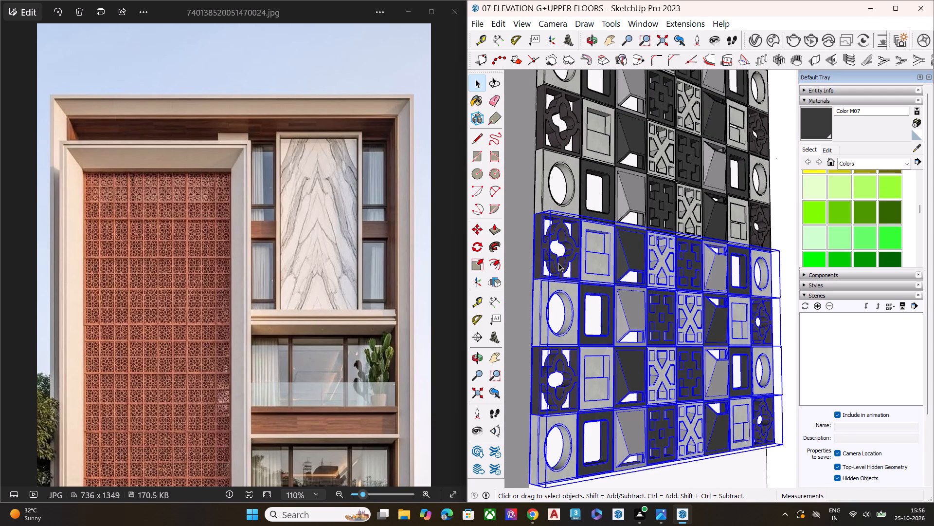
key(m)
click(534, 215)
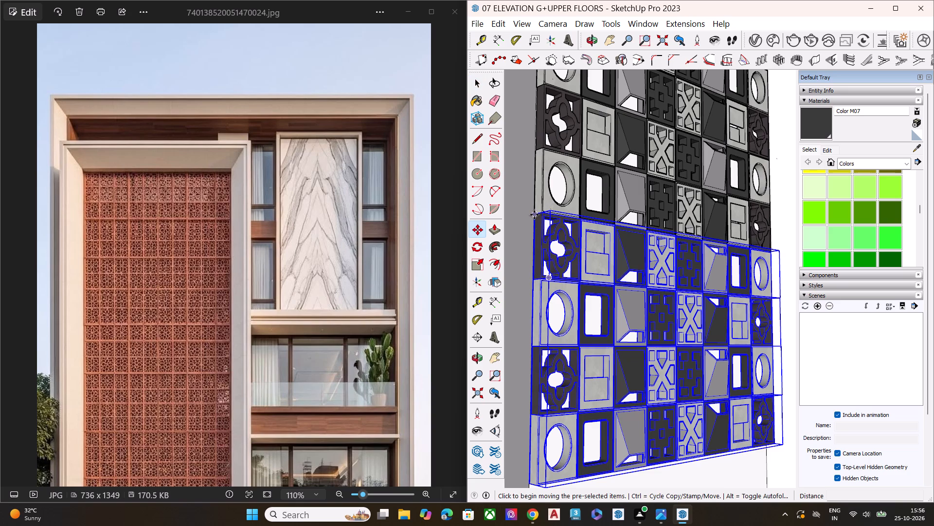
scroll(584, 263, down, 6)
scroll(575, 376, up, 6)
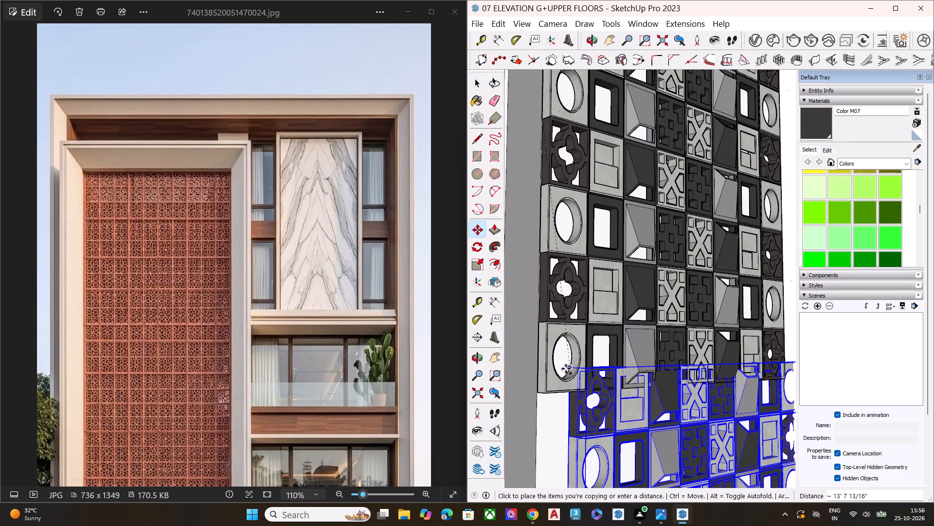
scroll(565, 369, up, 6)
scroll(528, 422, up, 1)
scroll(528, 422, down, 1)
scroll(528, 421, up, 7)
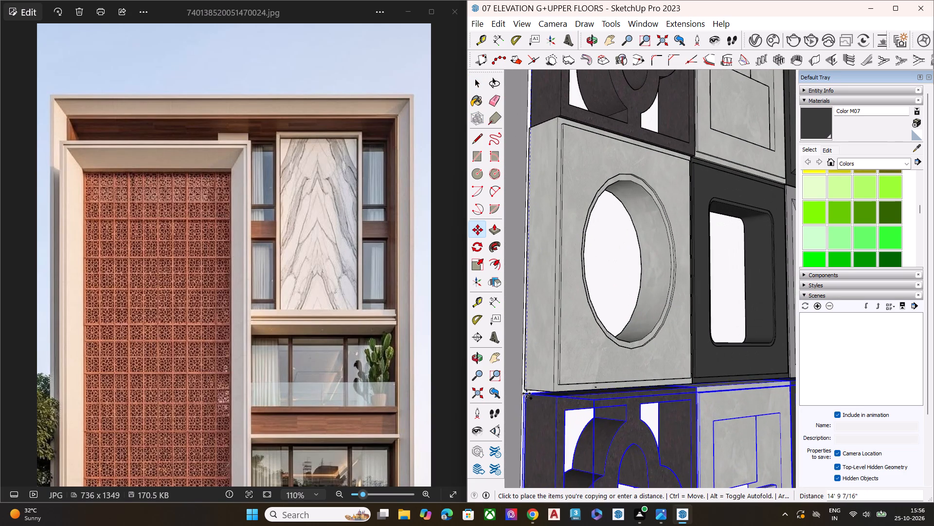
click(526, 391)
Move the four new rows about 3/8" so the ninth row's upper end corner meets the lower corner of the oval block above.
middle_drag(573, 347, 632, 307)
scroll(613, 326, down, 7)
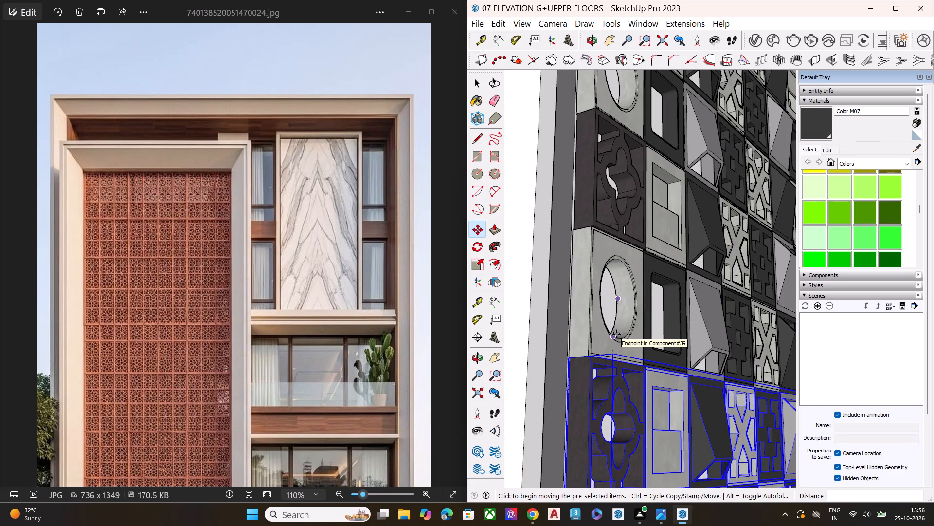
scroll(560, 376, up, 9)
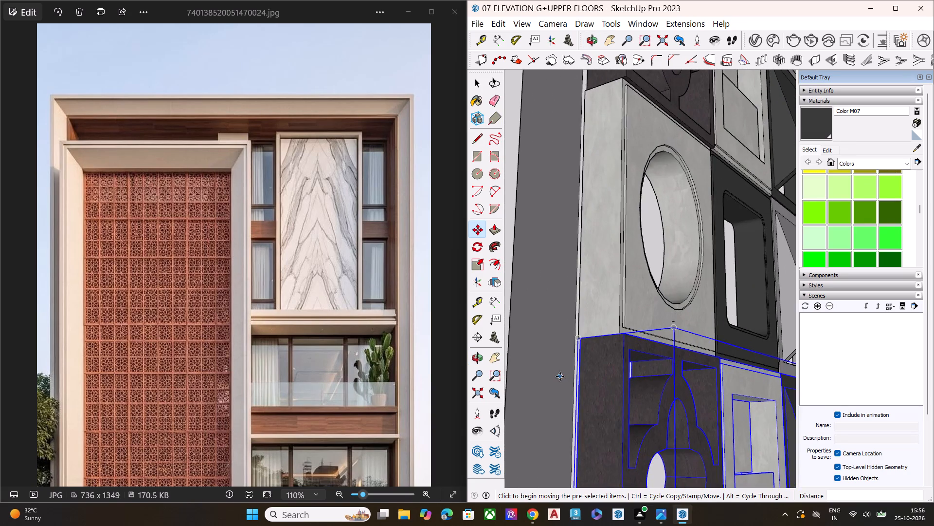
scroll(574, 344, up, 2)
scroll(574, 344, down, 1)
scroll(574, 344, up, 19)
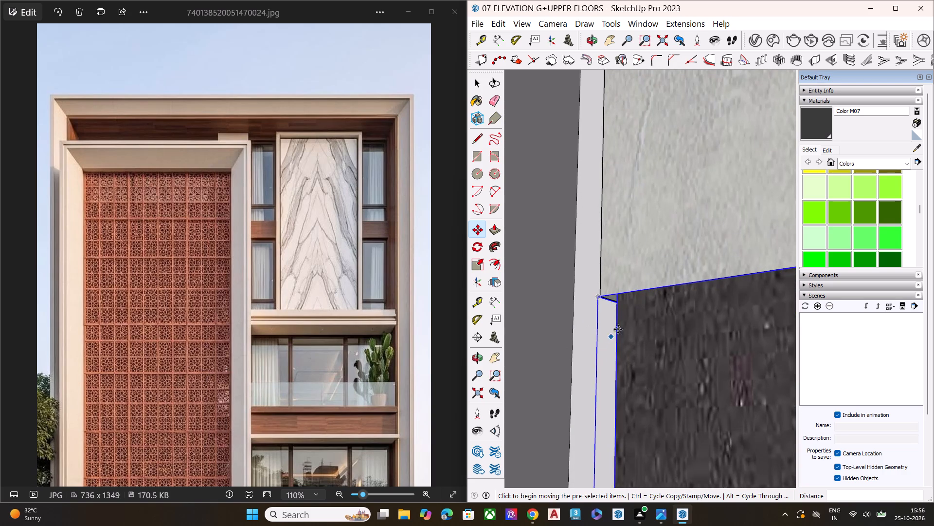
scroll(620, 326, up, 2)
scroll(621, 319, down, 1)
scroll(621, 319, up, 1)
scroll(621, 319, down, 1)
scroll(621, 318, up, 3)
click(615, 281)
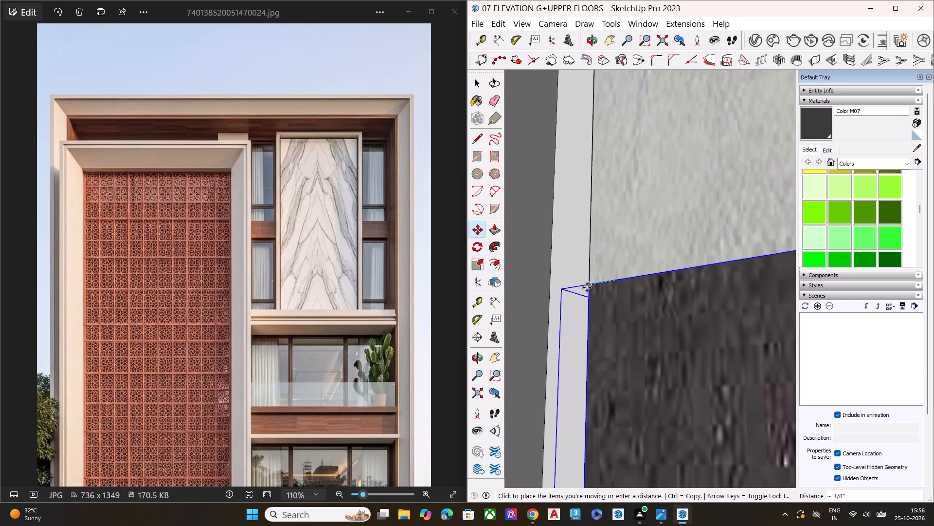
click(587, 287)
key(space)
scroll(580, 300, down, 14)
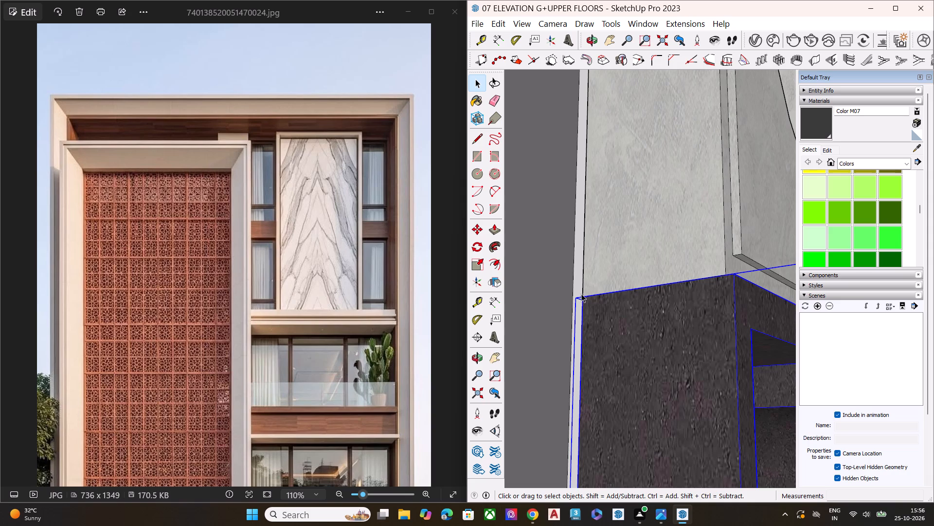
scroll(586, 293, down, 4)
scroll(587, 288, up, 1)
scroll(587, 288, down, 3)
scroll(627, 207, down, 8)
key(space)
scroll(620, 262, down, 13)
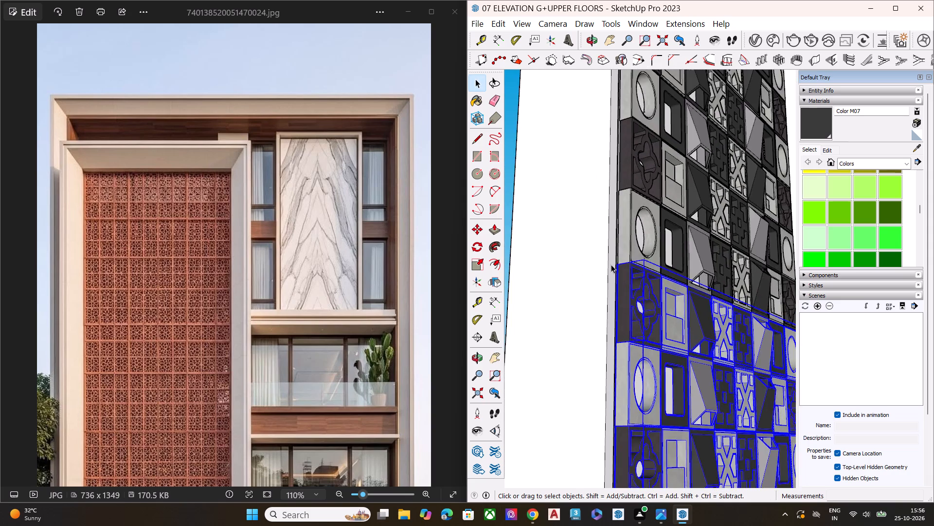
scroll(611, 264, down, 13)
scroll(595, 275, up, 3)
scroll(632, 266, down, 7)
click(751, 296)
Examine the twelve block rows within the frame and the remaining space beneath the lowest row.
middle_drag(710, 365, 706, 396)
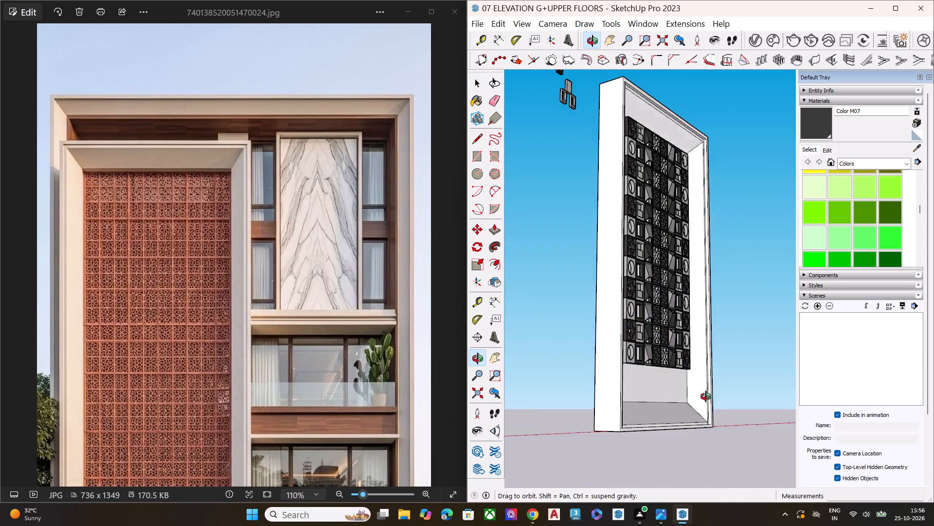
middle_drag(706, 396, 659, 447)
scroll(645, 421, up, 6)
scroll(632, 353, down, 8)
scroll(626, 230, up, 4)
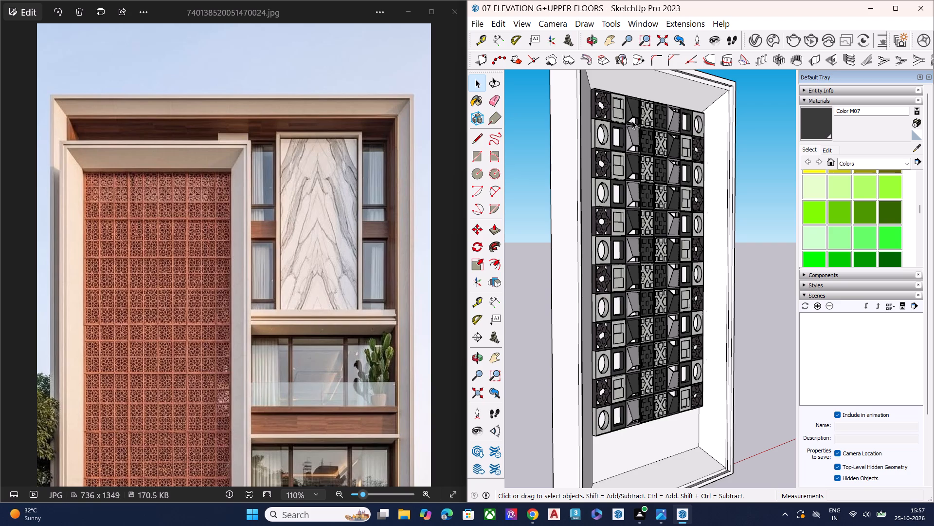
scroll(629, 125, down, 2)
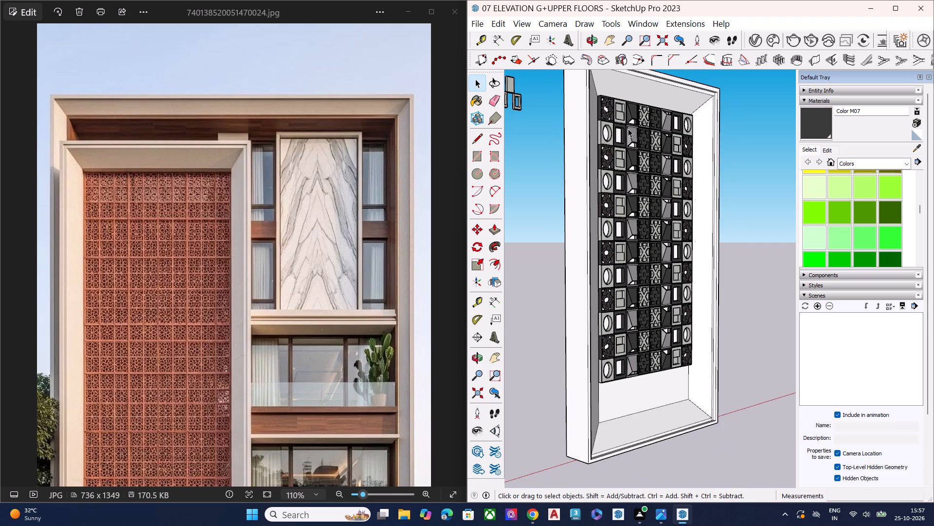
scroll(628, 129, down, 4)
scroll(695, 261, up, 9)
scroll(651, 295, down, 2)
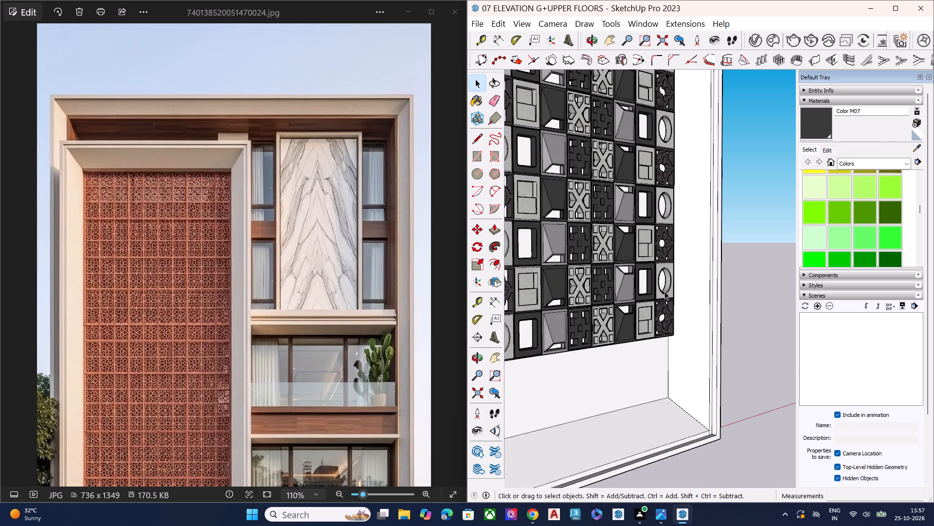
scroll(665, 291, down, 2)
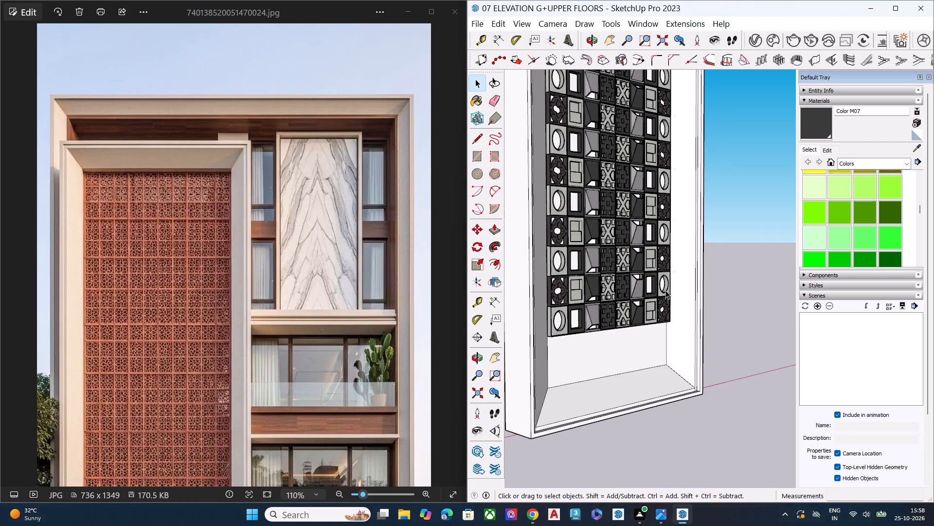
scroll(618, 330, up, 6)
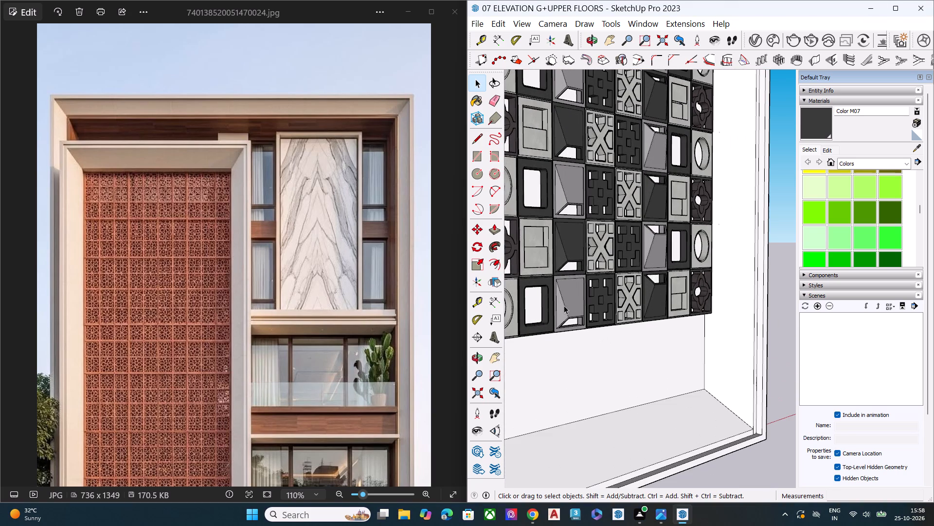
scroll(681, 281, down, 6)
scroll(617, 278, up, 1)
scroll(617, 278, down, 3)
scroll(617, 278, up, 4)
Move the eleventh row about 1/4" so its upper end corner meets the lower corner of the oval block above.
click(605, 267)
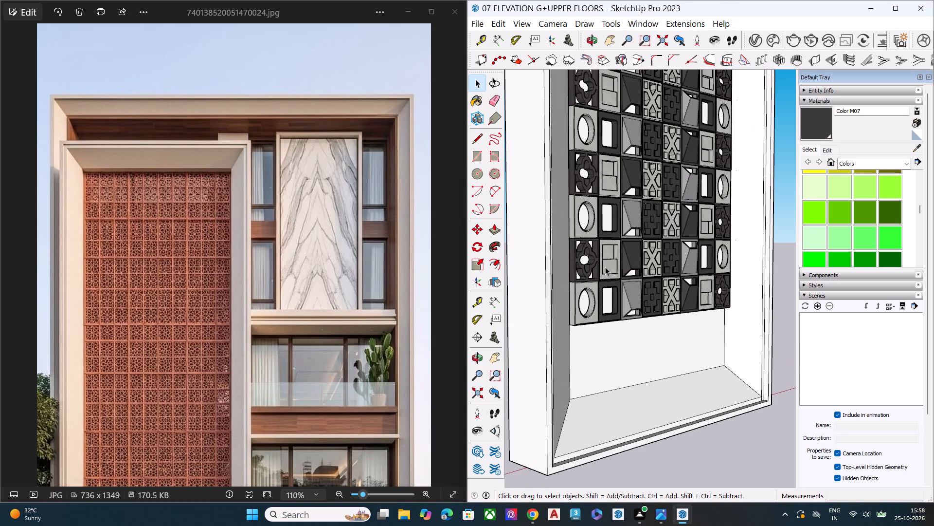
scroll(598, 271, up, 5)
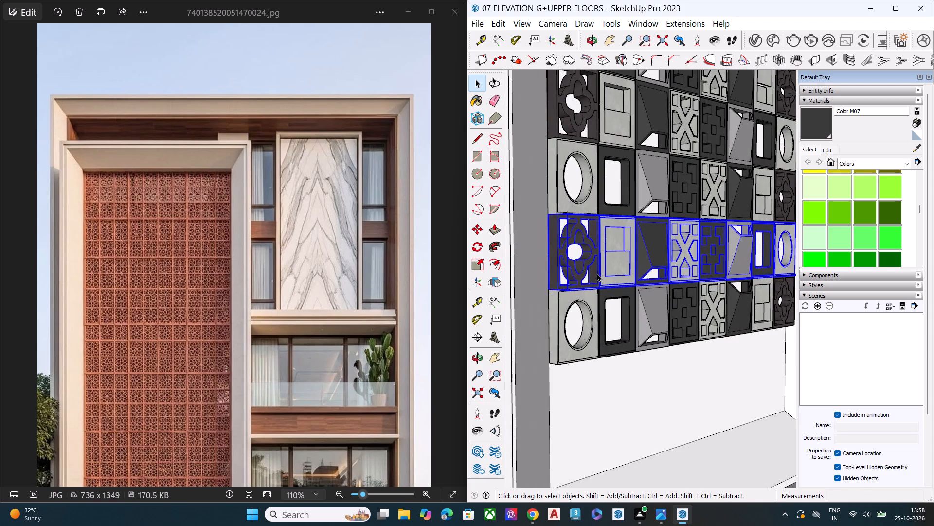
key(m)
scroll(546, 216, up, 14)
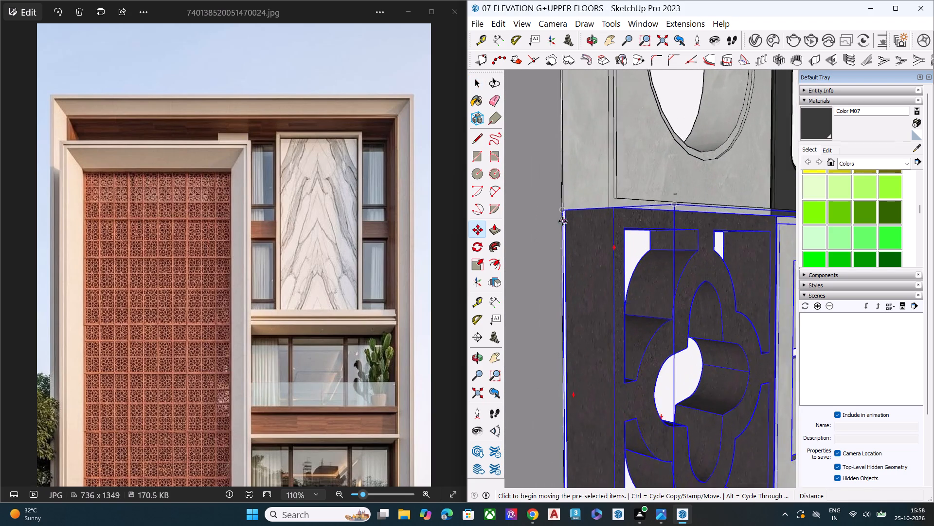
scroll(562, 221, up, 12)
middle_drag(578, 203, 644, 137)
scroll(583, 176, up, 4)
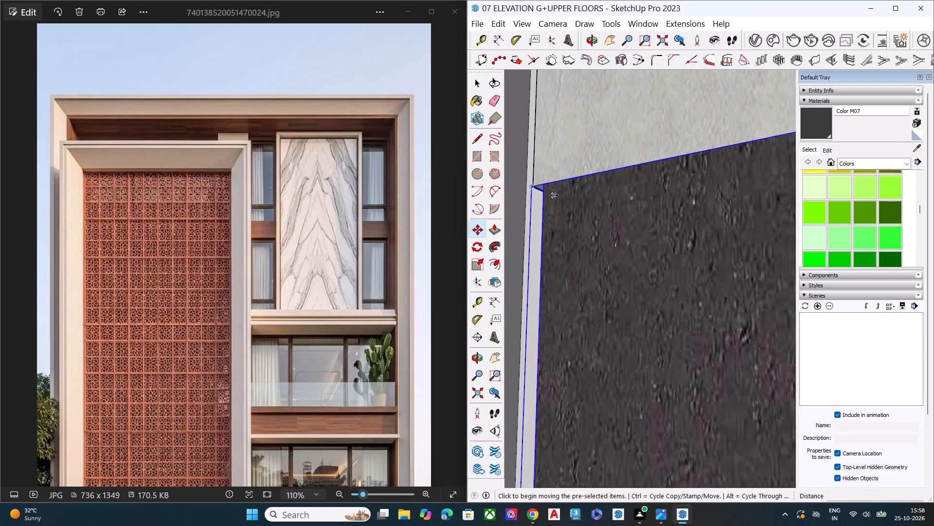
scroll(554, 195, up, 7)
click(538, 170)
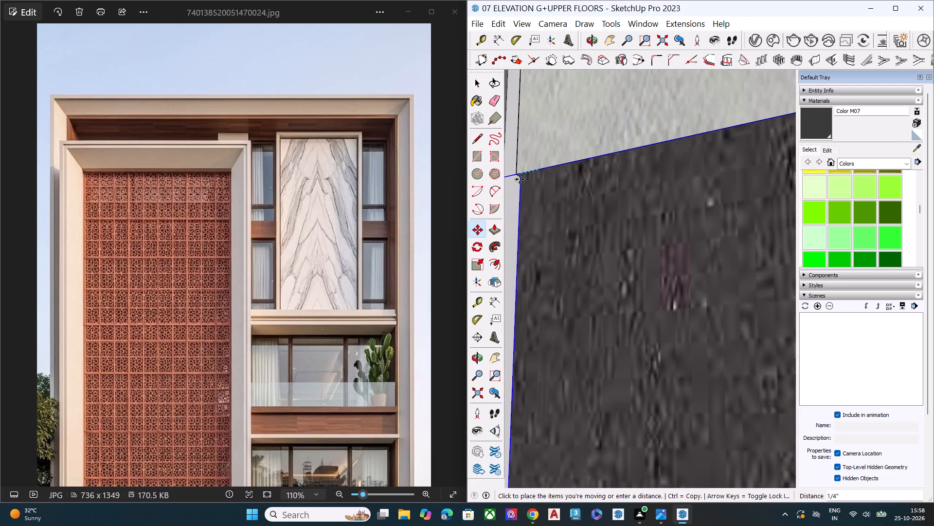
click(517, 175)
Examine the joints between the shifted eleventh row and the neighbouring rows from several angles.
scroll(503, 245, down, 2)
scroll(502, 248, up, 3)
scroll(502, 249, down, 5)
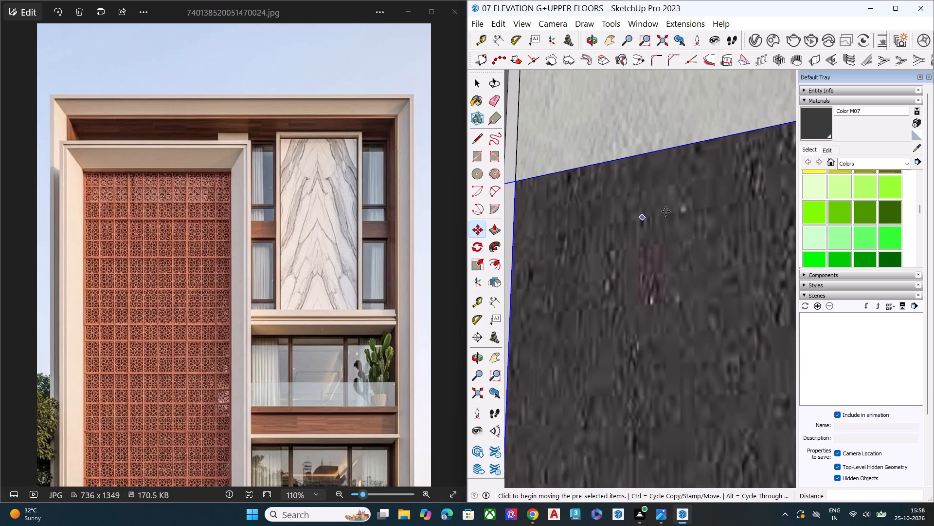
scroll(665, 211, down, 16)
middle_drag(671, 223, 683, 483)
scroll(619, 241, up, 1)
scroll(617, 232, down, 1)
scroll(619, 228, up, 6)
scroll(662, 224, up, 1)
scroll(663, 225, down, 1)
scroll(663, 225, up, 6)
scroll(632, 257, down, 17)
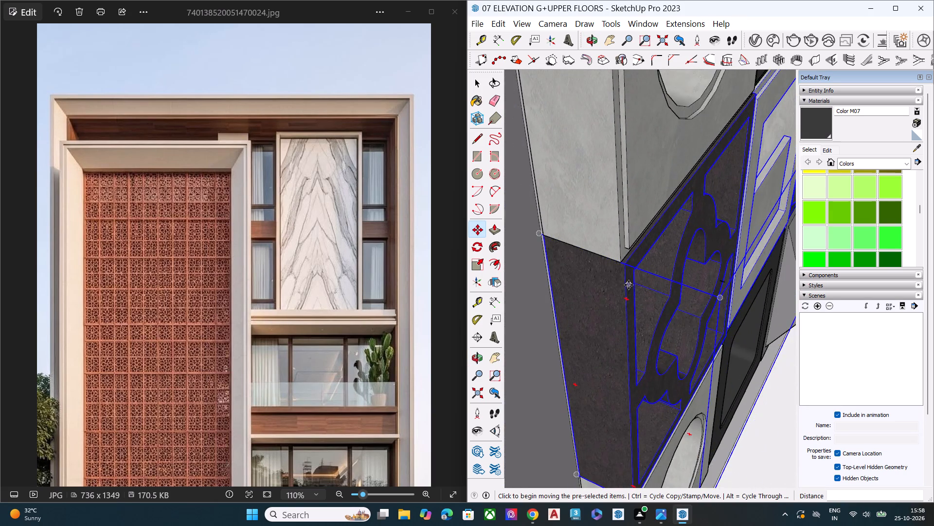
scroll(629, 285, down, 8)
scroll(760, 166, up, 4)
scroll(727, 160, down, 1)
scroll(726, 160, up, 4)
middle_drag(672, 205, 666, 292)
scroll(656, 287, up, 8)
scroll(614, 186, up, 10)
middle_drag(612, 188, 455, 206)
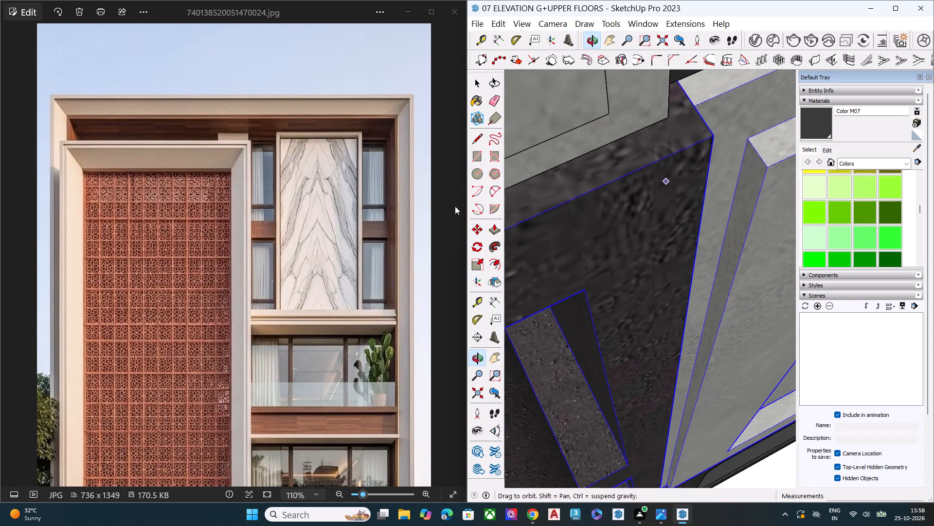
scroll(701, 123, down, 1)
scroll(701, 123, up, 1)
scroll(706, 139, down, 7)
scroll(598, 179, up, 1)
scroll(598, 179, down, 20)
scroll(598, 179, down, 4)
scroll(635, 221, up, 1)
scroll(637, 223, down, 2)
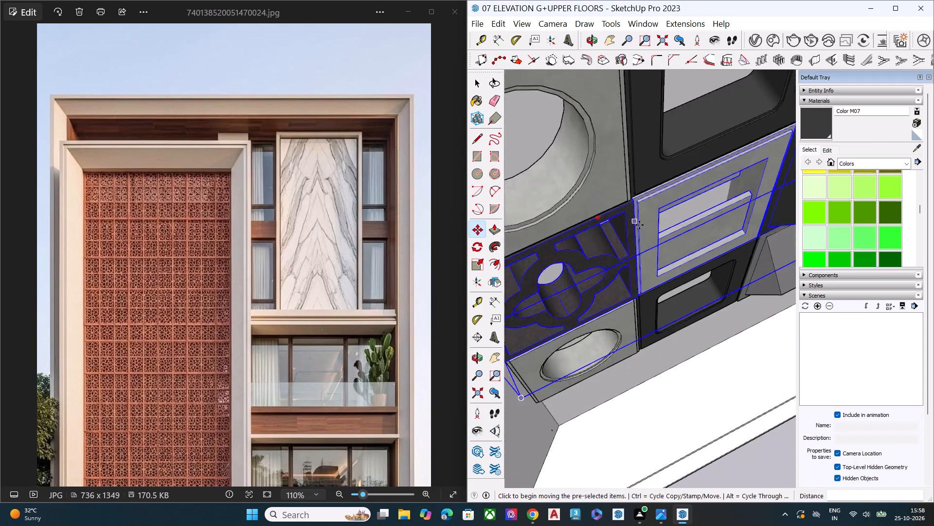
scroll(639, 225, down, 3)
middle_drag(652, 268, 607, 98)
Deselect the eleventh row and examine the twelve-row grid and the open space beneath it within the frame.
key(space)
scroll(607, 97, up, 2)
scroll(608, 108, down, 6)
scroll(619, 139, up, 1)
scroll(629, 154, down, 1)
middle_drag(647, 199, 650, 54)
scroll(650, 54, up, 1)
scroll(650, 54, down, 1)
scroll(650, 54, up, 2)
scroll(650, 54, down, 6)
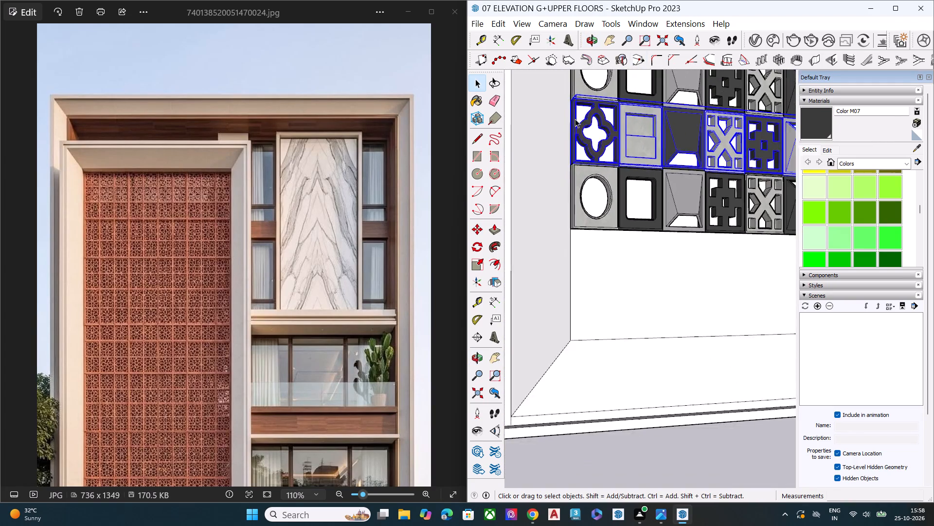
scroll(575, 119, down, 3)
click(634, 410)
scroll(579, 240, down, 7)
middle_drag(657, 241, 716, 235)
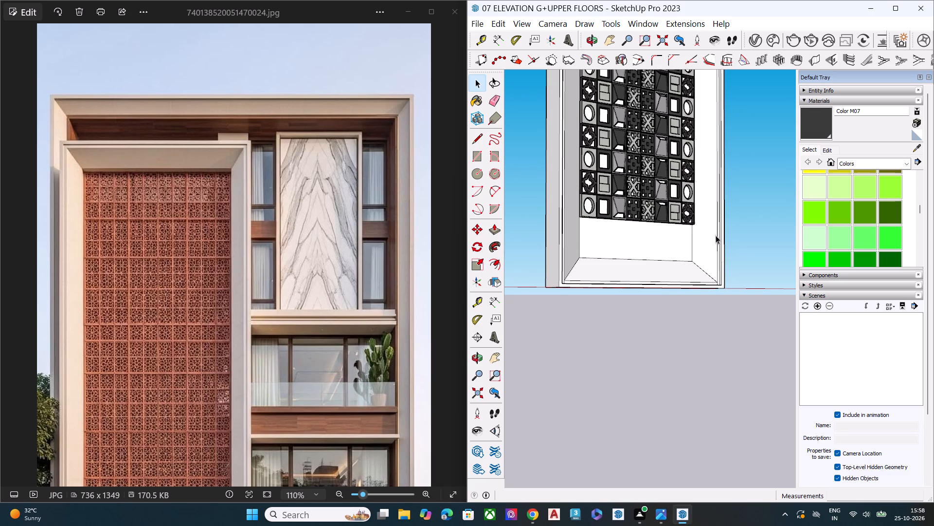
scroll(693, 231, up, 7)
scroll(598, 204, down, 8)
scroll(585, 175, up, 7)
scroll(600, 174, down, 1)
scroll(606, 177, up, 2)
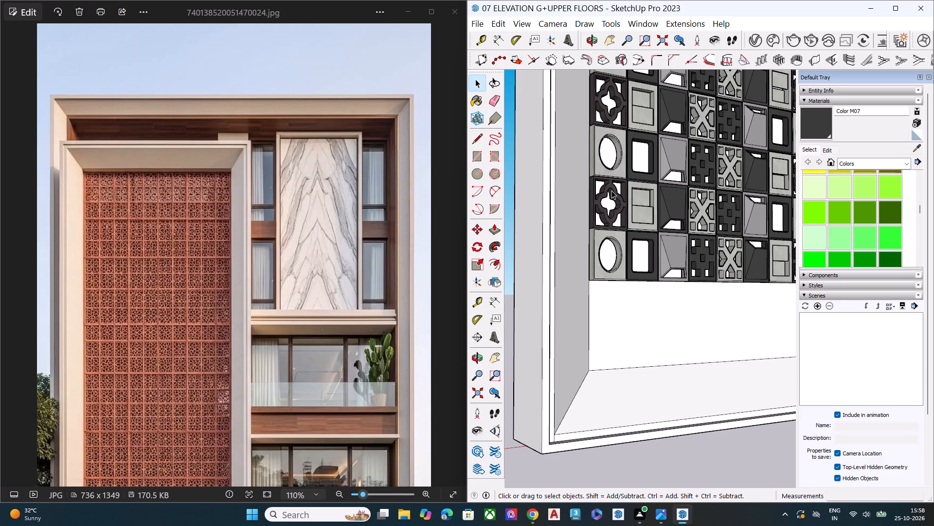
Copy the eleventh row about 7' 4 3/8" downward, snapping it to the twelfth row's lower end corner to form row thirteen.
scroll(561, 175, up, 6)
key(space)
click(606, 183)
scroll(606, 184, up, 1)
scroll(606, 184, down, 2)
scroll(606, 184, up, 4)
key(m)
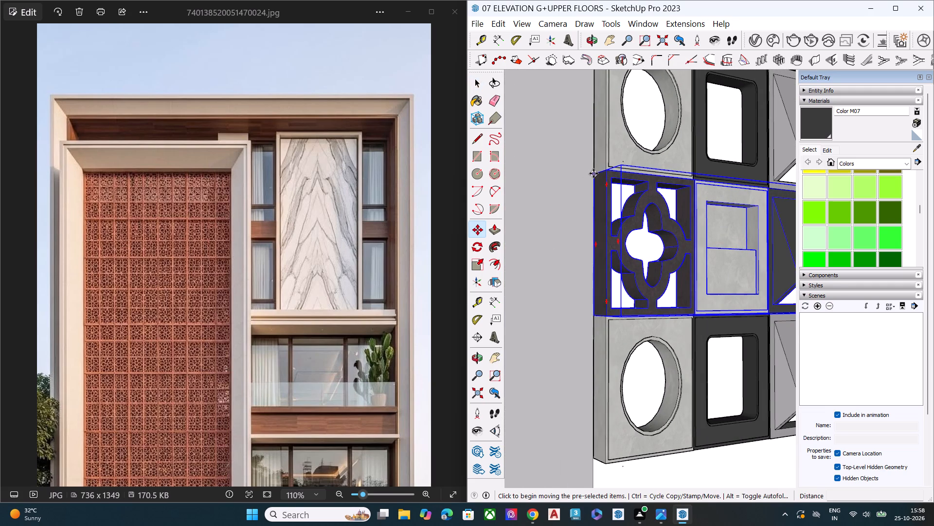
click(593, 173)
scroll(649, 257, down, 4)
scroll(615, 305, up, 7)
scroll(575, 242, down, 4)
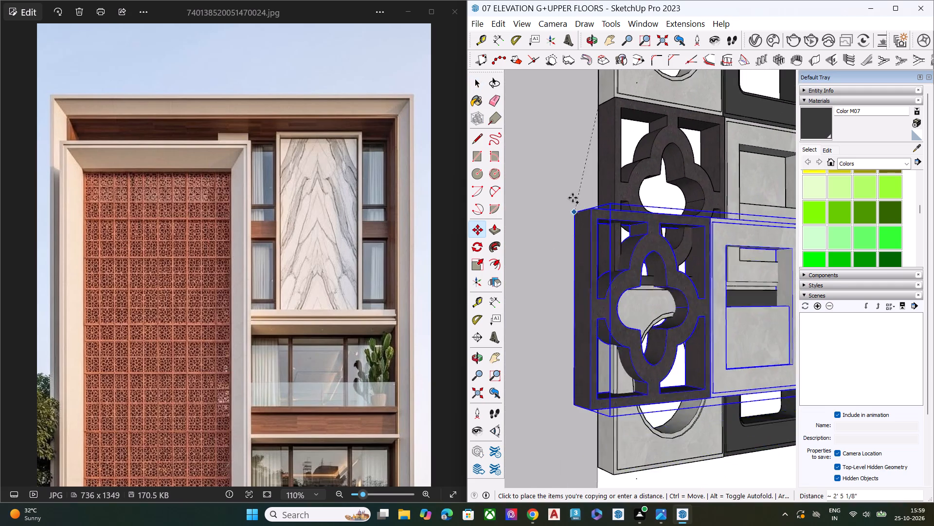
scroll(573, 198, down, 4)
scroll(629, 119, down, 8)
scroll(635, 283, up, 8)
scroll(587, 178, up, 2)
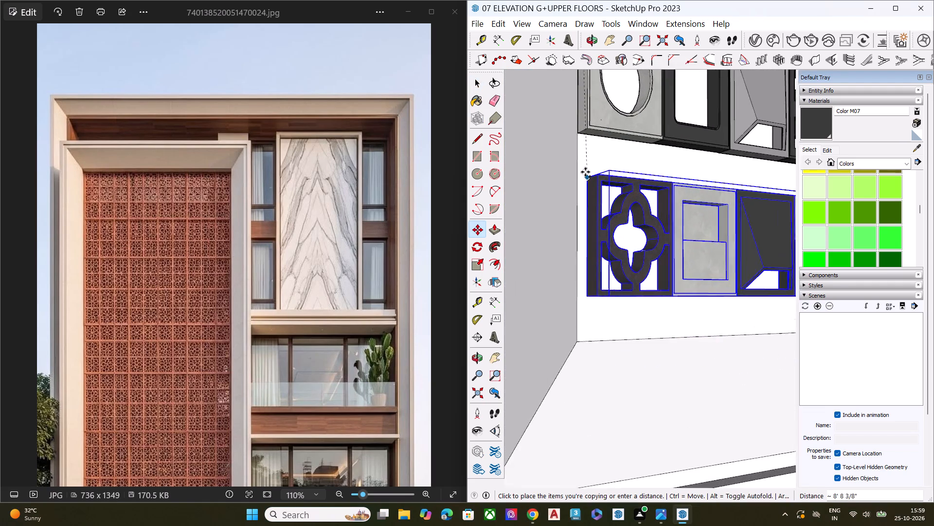
scroll(585, 172, up, 4)
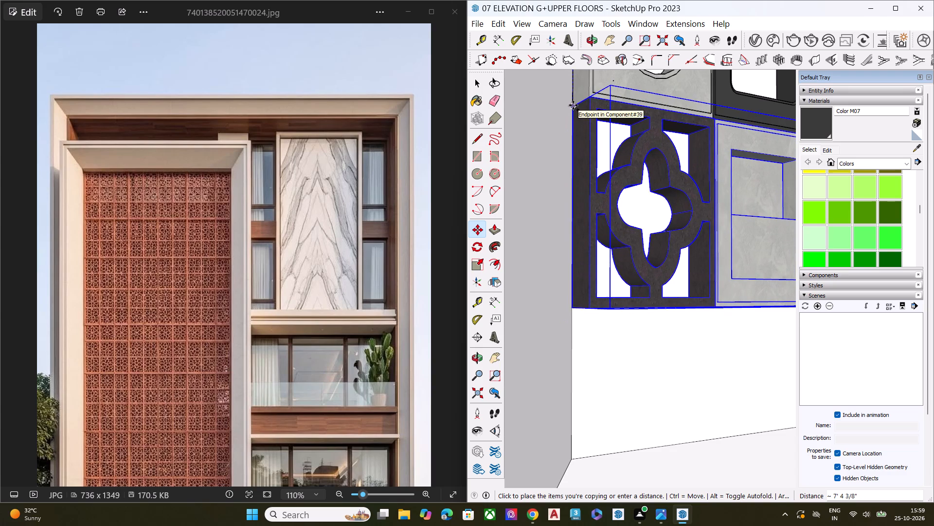
click(573, 105)
Examine how the new thirteenth row meets the oval block above and the space left beneath it.
scroll(586, 140, up, 1)
middle_drag(587, 143, 695, 285)
scroll(593, 127, down, 6)
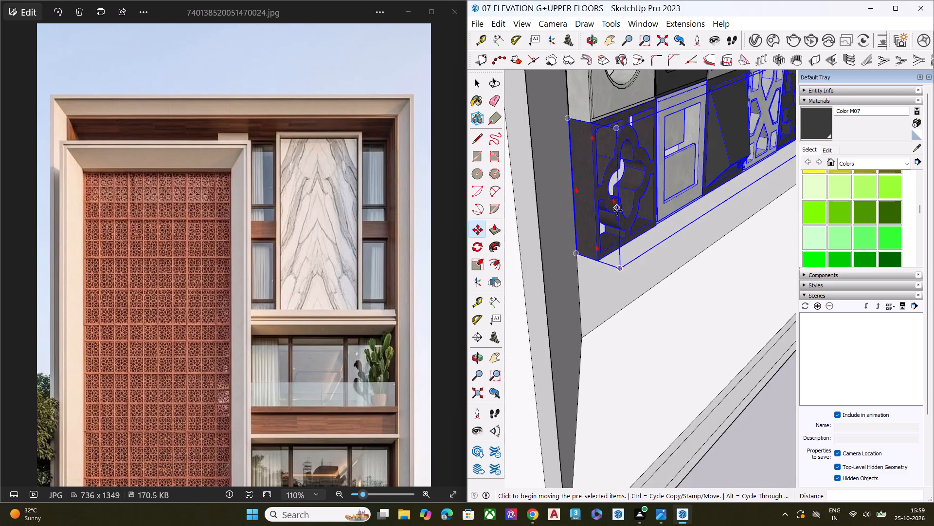
middle_drag(617, 210, 607, 150)
key(space)
scroll(607, 145, down, 6)
middle_drag(627, 196, 592, 127)
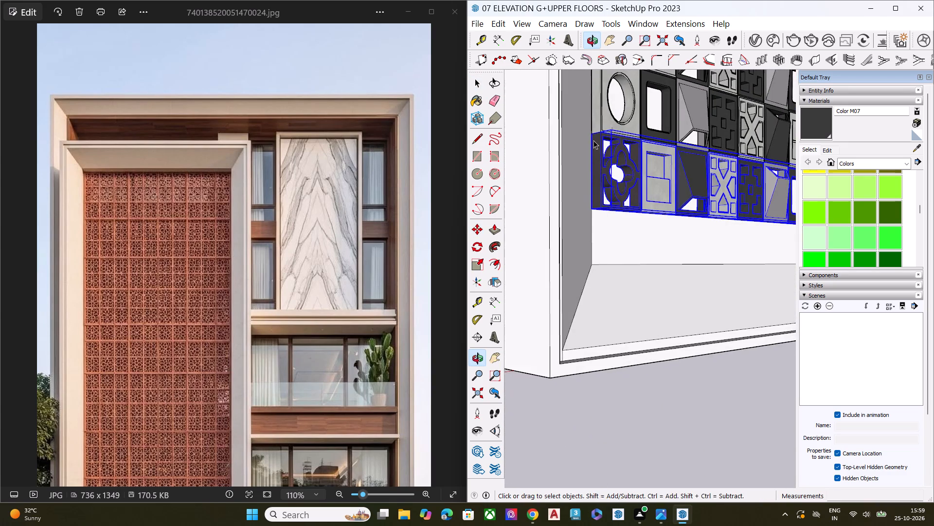
scroll(596, 150, up, 5)
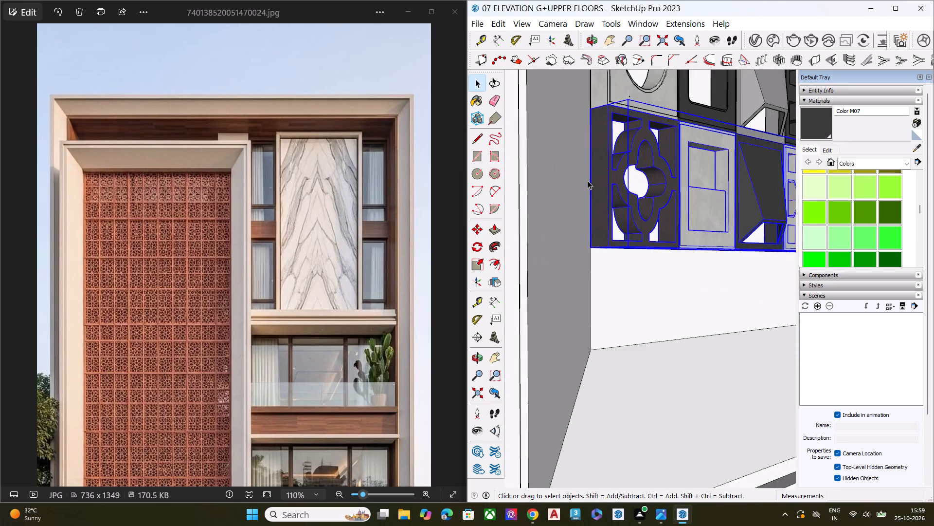
scroll(588, 181, up, 3)
scroll(602, 204, down, 4)
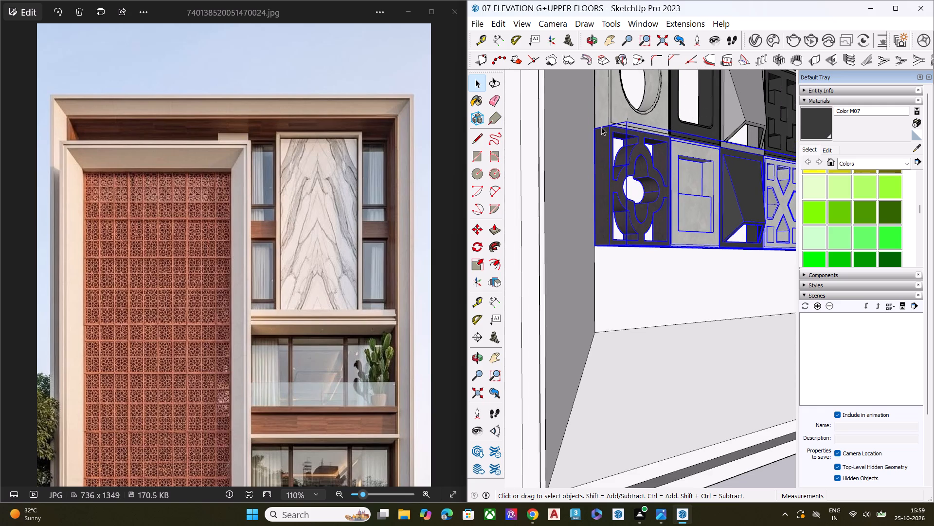
scroll(598, 144, down, 8)
scroll(603, 132, up, 6)
scroll(603, 132, down, 3)
scroll(603, 132, up, 10)
Copy the twelfth row, starting with the oval block, downward to the thirteenth row's lower end corner to form row fourteen.
click(604, 125)
scroll(588, 241, down, 8)
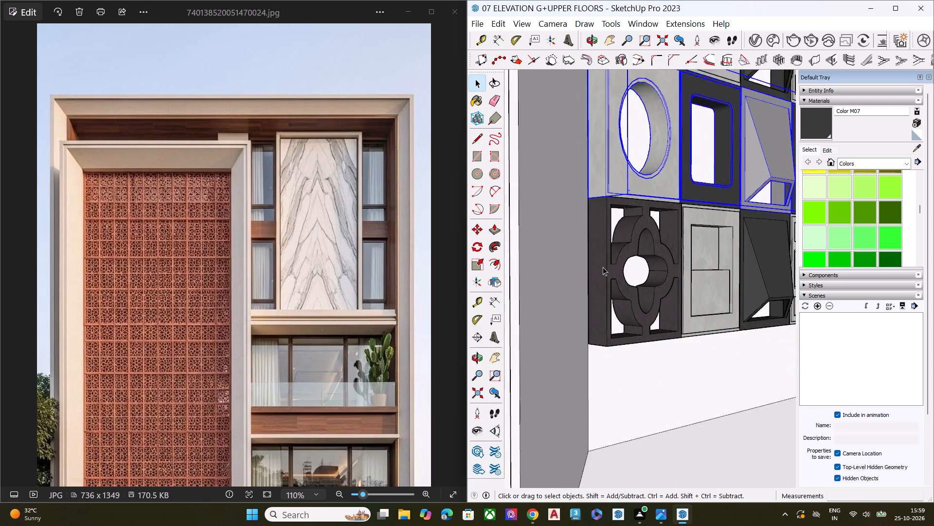
scroll(622, 239, down, 6)
scroll(612, 154, up, 15)
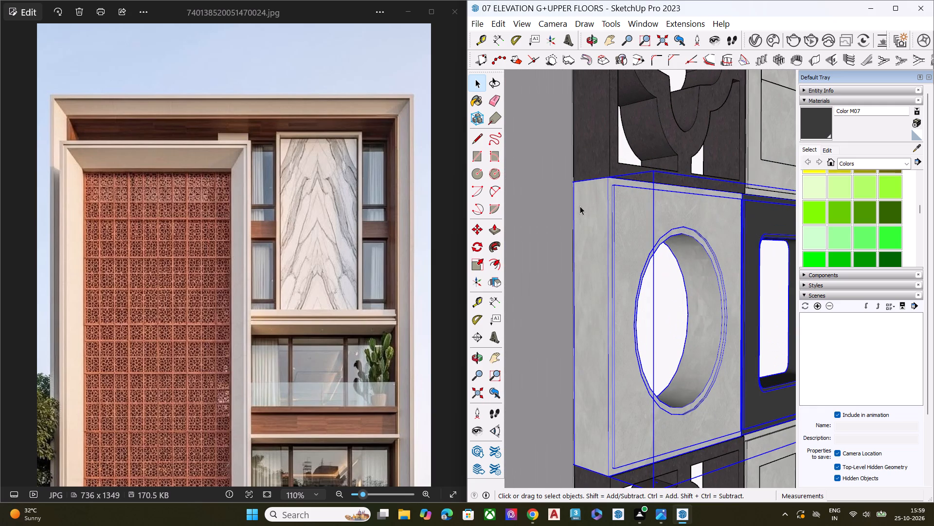
key(m)
click(573, 183)
scroll(552, 187, down, 12)
scroll(627, 244, down, 1)
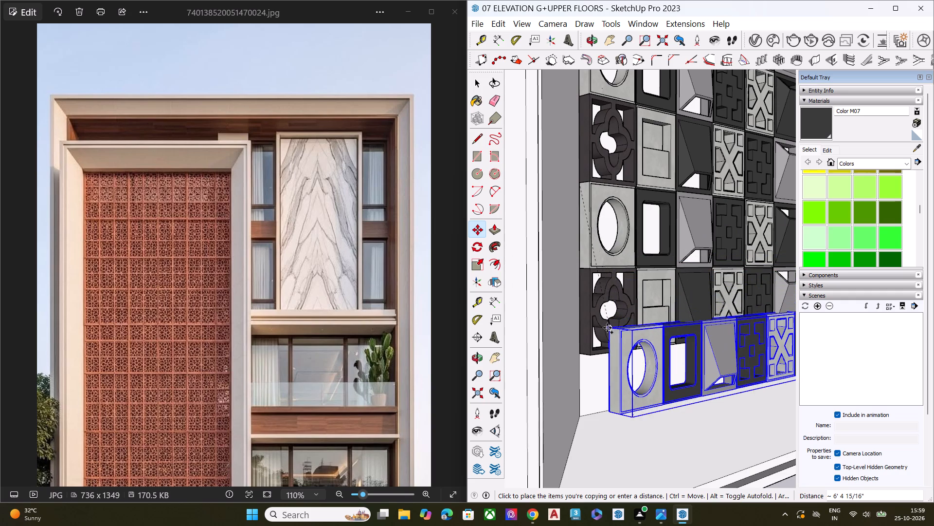
scroll(586, 355, up, 7)
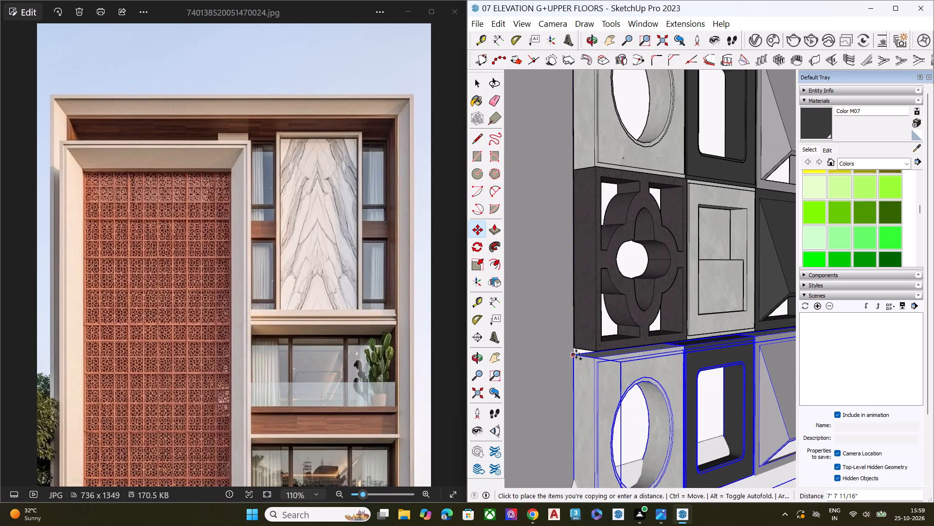
click(575, 348)
scroll(551, 220, down, 10)
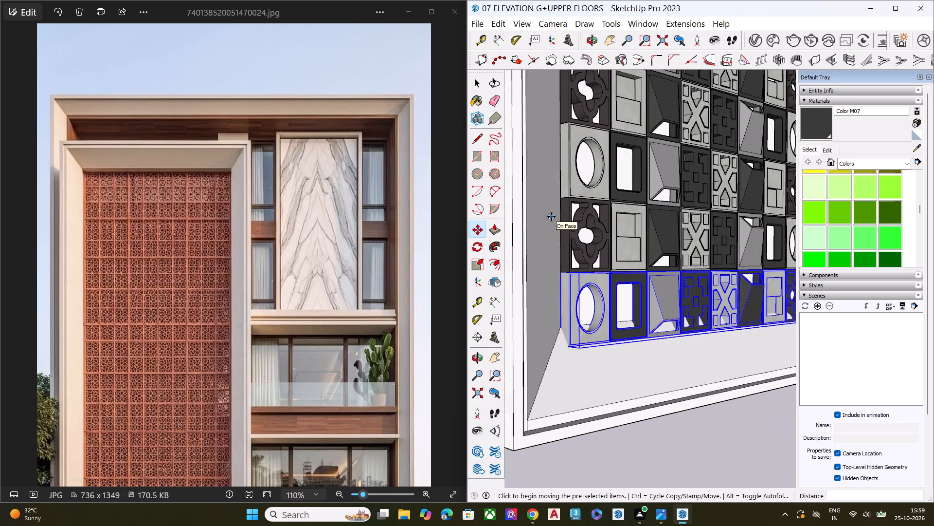
scroll(551, 217, down, 1)
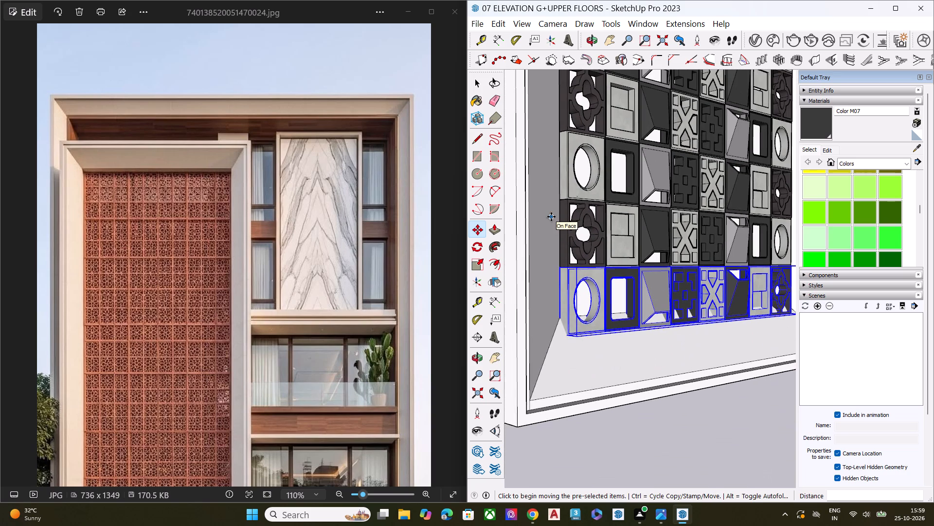
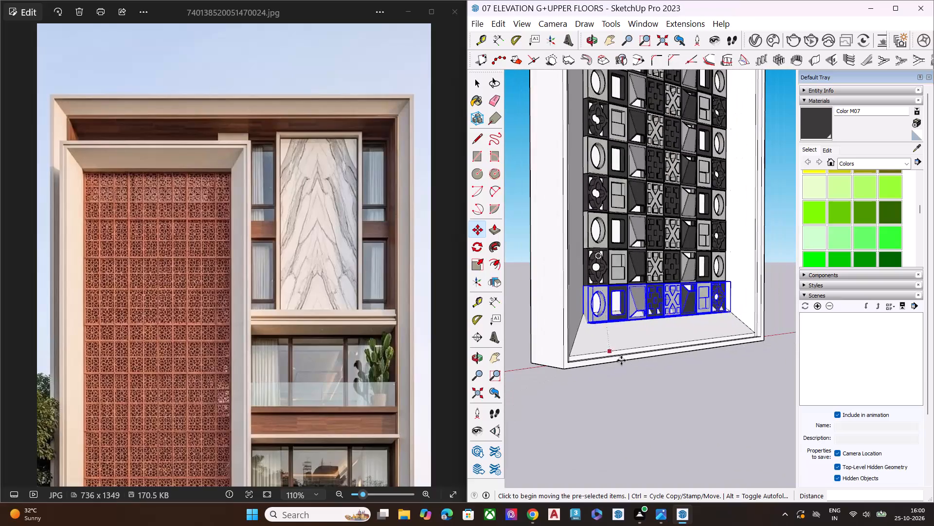
Select all the patterned tile rows inside the freestanding frame and make them a single group.
scroll(660, 345, up, 4)
scroll(571, 330, down, 3)
scroll(566, 332, up, 1)
scroll(566, 332, down, 2)
scroll(566, 332, up, 1)
scroll(567, 332, down, 1)
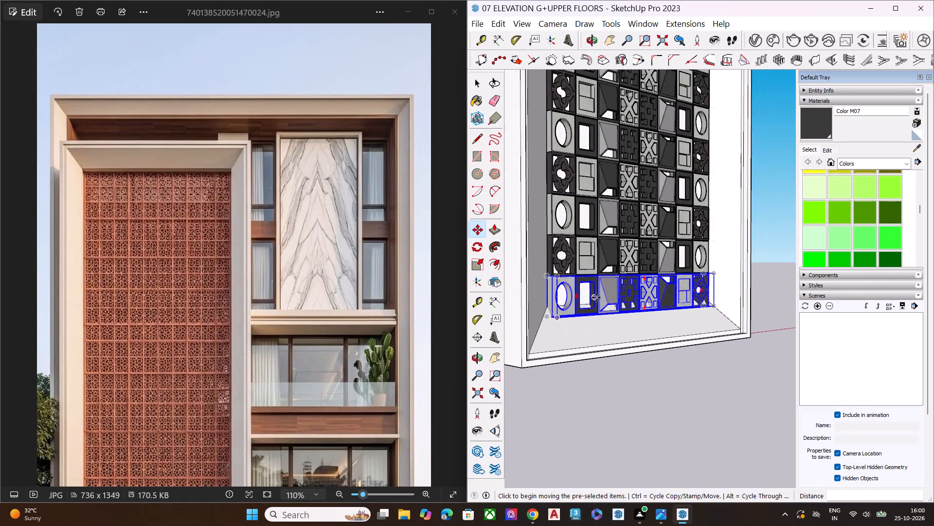
scroll(596, 298, down, 2)
scroll(596, 298, up, 1)
scroll(596, 298, down, 3)
scroll(610, 268, up, 4)
key(space)
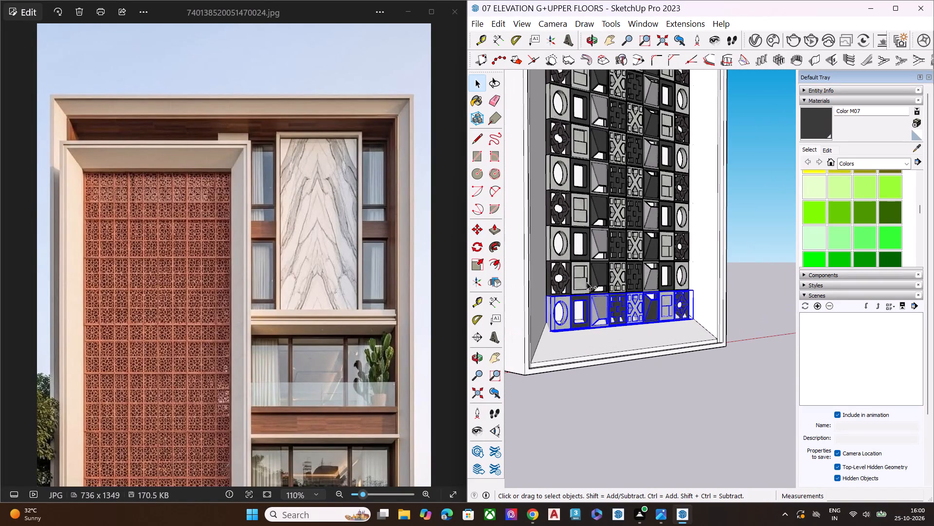
ctrl+click(587, 282)
ctrl+click(594, 244)
ctrl+click(607, 210)
ctrl+click(603, 182)
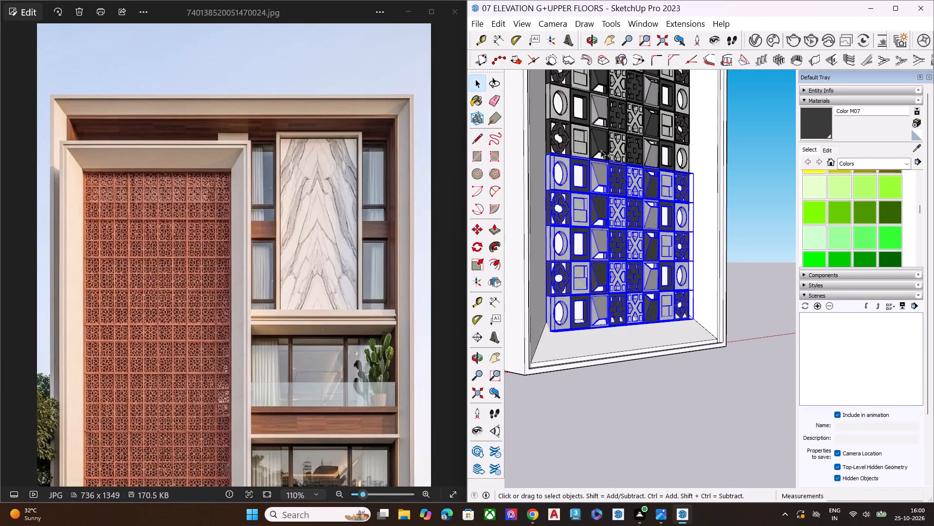
ctrl+click(601, 147)
ctrl+click(604, 114)
ctrl+scroll(584, 298, down, 7)
ctrl+scroll(588, 182, up, 8)
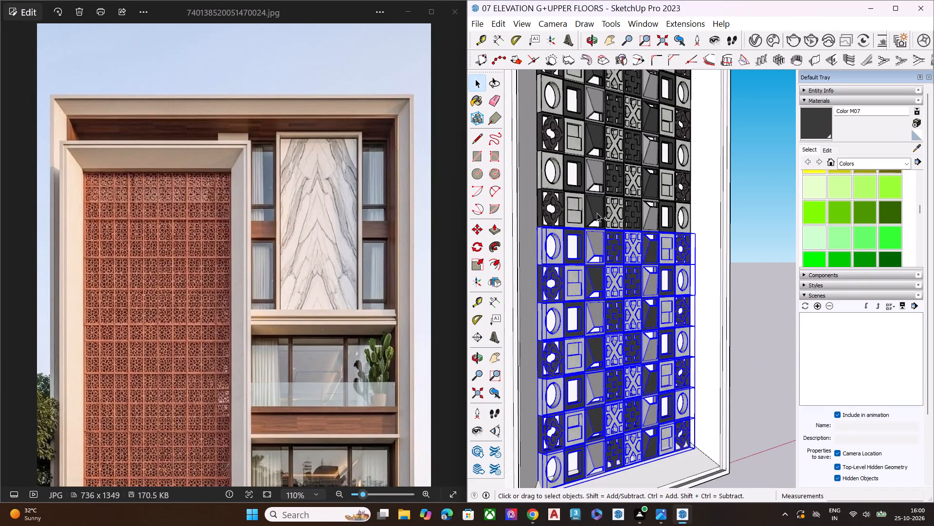
ctrl+click(597, 213)
ctrl+click(599, 156)
ctrl+click(597, 174)
ctrl+click(597, 108)
ctrl+scroll(591, 293, down, 5)
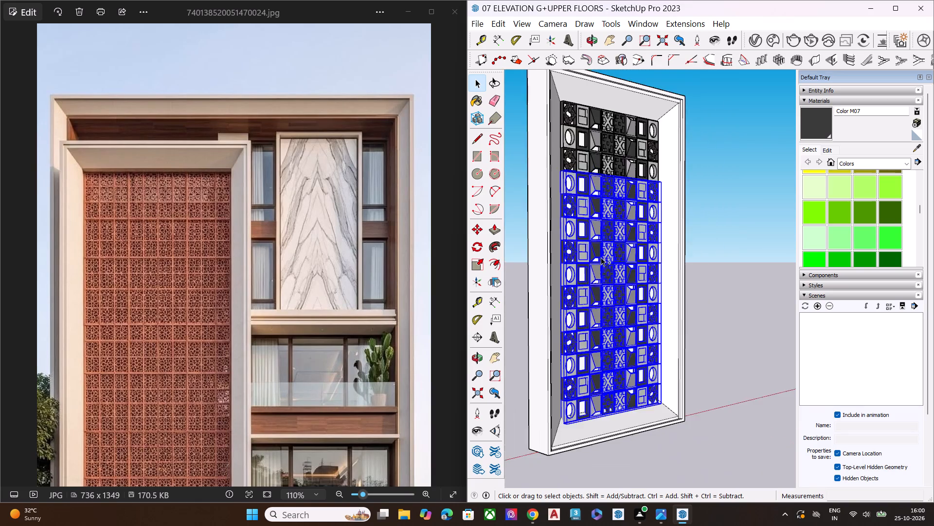
ctrl+scroll(602, 178, up, 6)
ctrl+click(591, 143)
ctrl+click(599, 108)
ctrl+scroll(588, 334, down, 4)
ctrl+scroll(591, 176, up, 7)
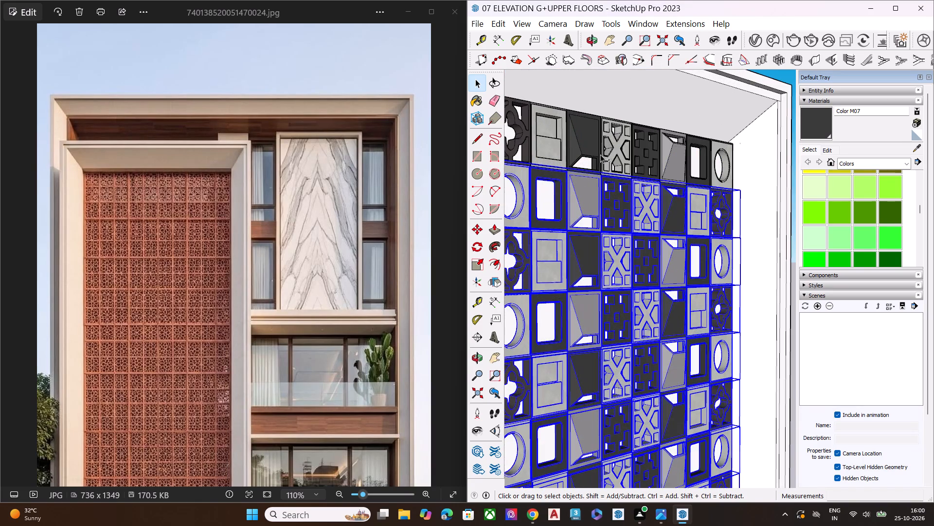
ctrl+click(599, 149)
scroll(582, 213, down, 16)
scroll(587, 238, up, 1)
scroll(587, 238, down, 7)
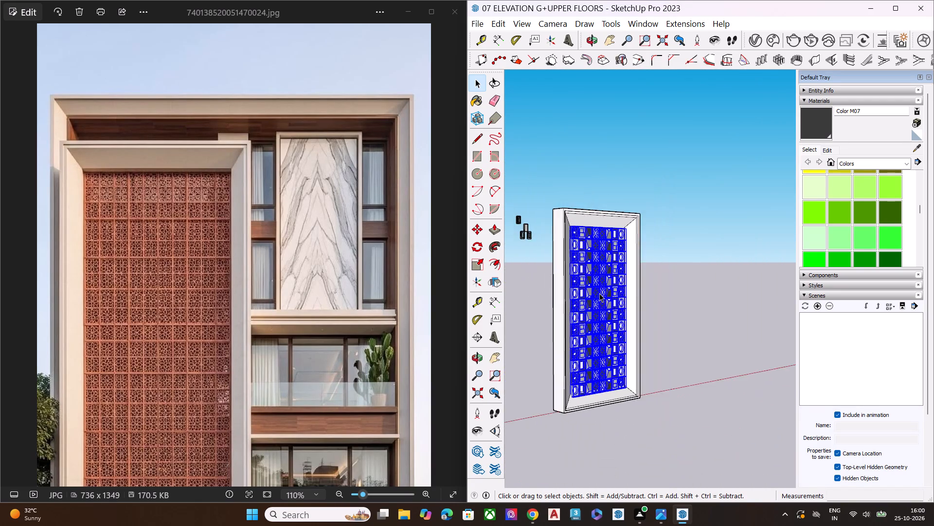
scroll(599, 293, up, 3)
scroll(599, 293, down, 1)
scroll(599, 293, up, 9)
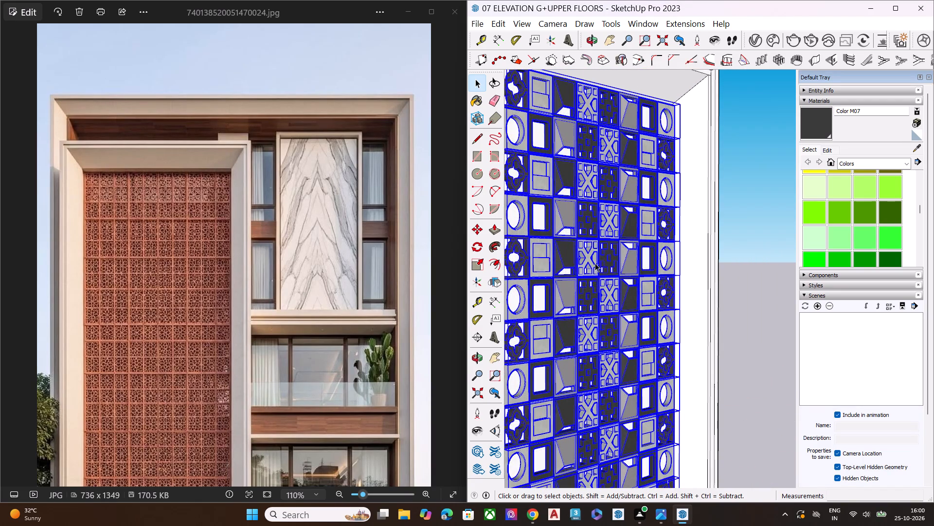
scroll(595, 263, up, 5)
scroll(595, 263, down, 1)
scroll(595, 263, up, 8)
right_click(582, 252)
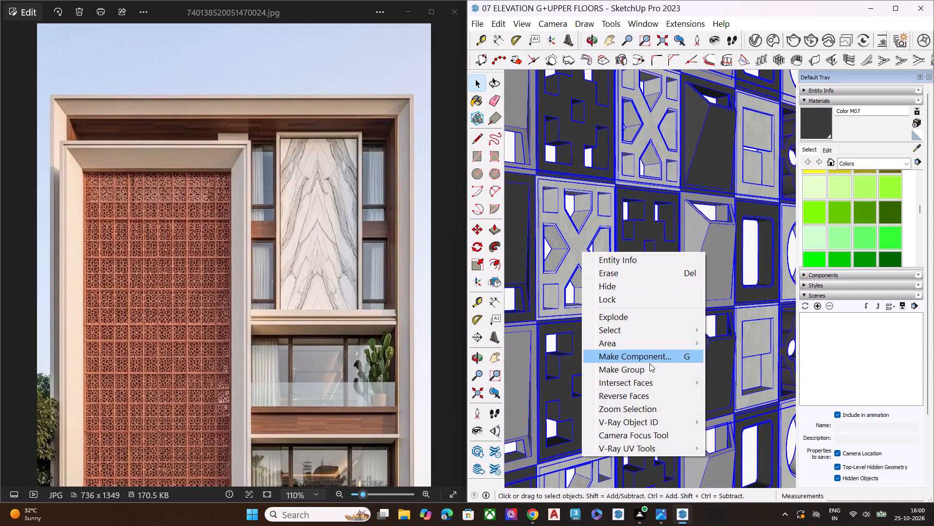
click(649, 366)
Scale the tile screen group vertically from its bottom edge so it fits the frame's inner opening.
scroll(606, 263, down, 2)
scroll(606, 263, up, 1)
scroll(606, 263, down, 3)
scroll(592, 270, up, 1)
scroll(592, 271, down, 8)
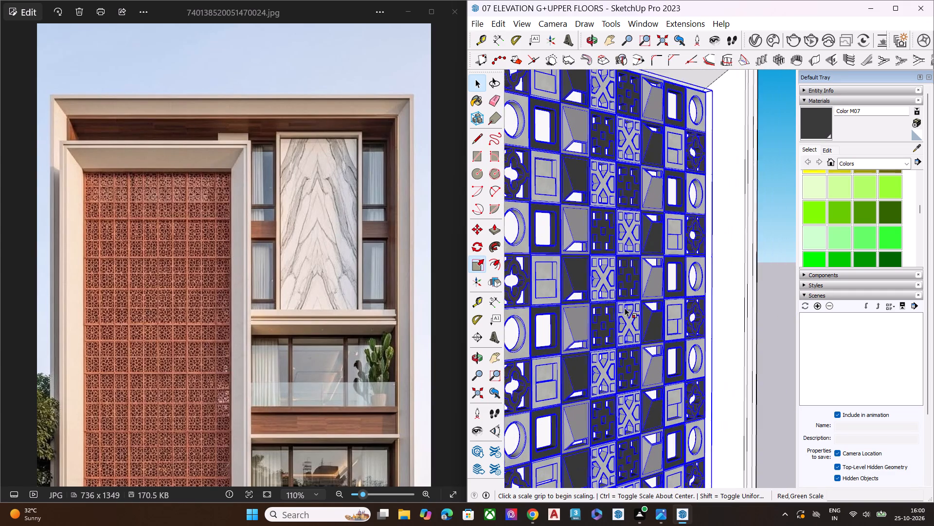
key(s)
scroll(629, 191, down, 9)
scroll(610, 235, down, 3)
scroll(626, 423, up, 8)
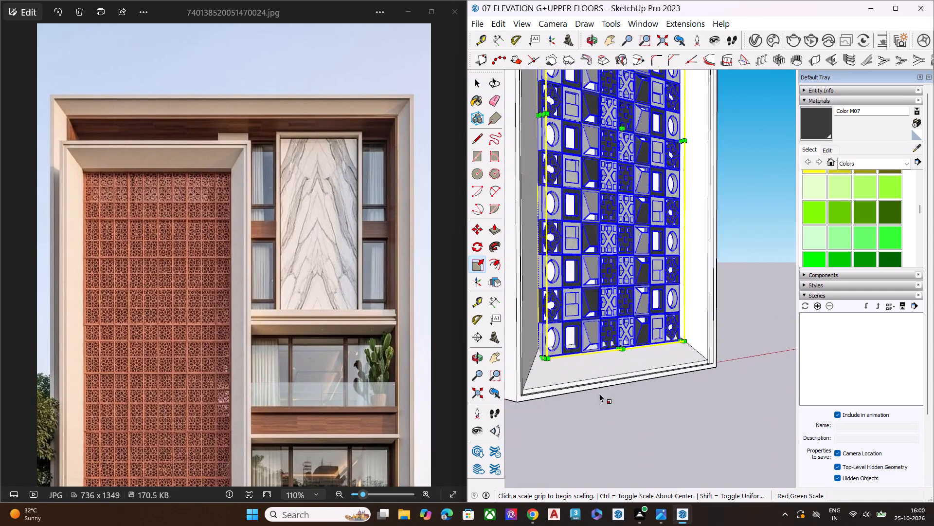
scroll(599, 394, up, 2)
scroll(600, 343, up, 13)
click(635, 348)
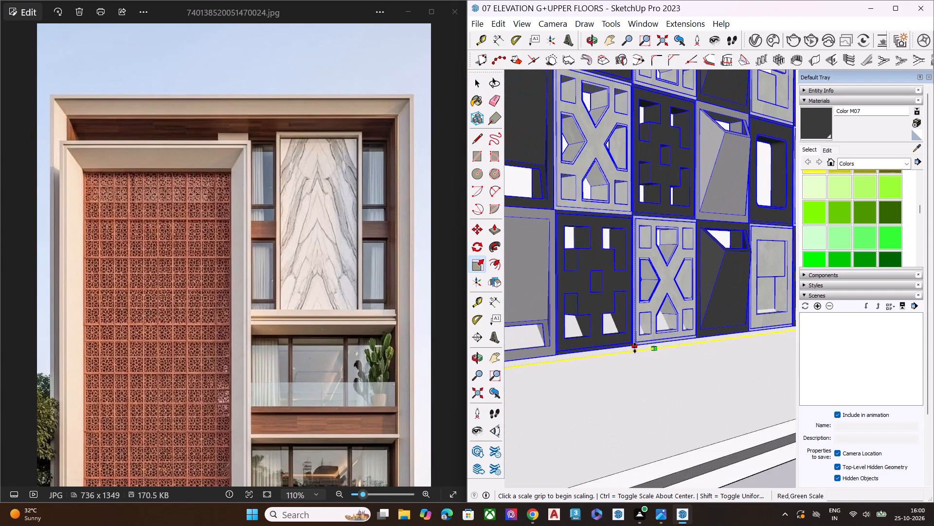
click(633, 312)
key(space)
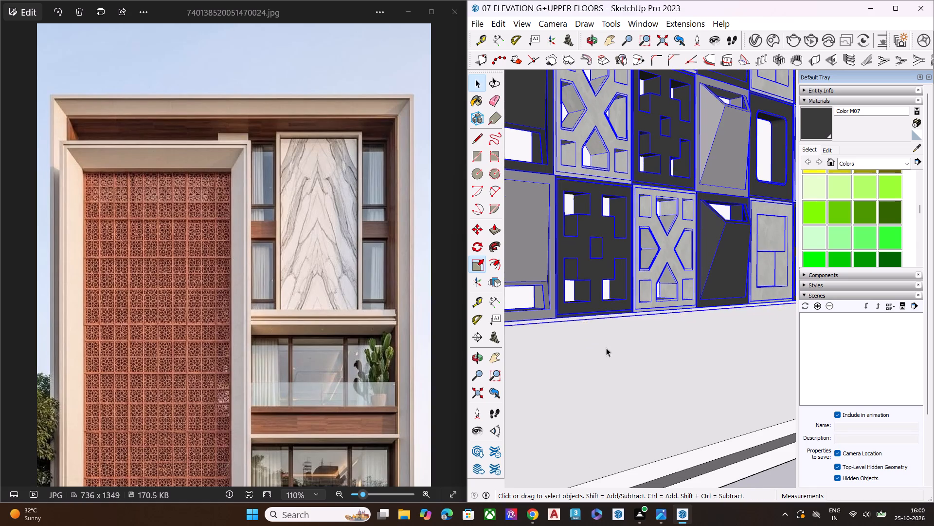
Examine the scaled tile screen in its frame and check the individual rows inside the group.
scroll(604, 353, down, 2)
scroll(604, 360, up, 1)
scroll(603, 363, down, 17)
scroll(613, 372, up, 2)
scroll(613, 377, down, 1)
scroll(613, 382, up, 1)
scroll(613, 383, down, 6)
scroll(611, 269, down, 8)
scroll(611, 189, up, 3)
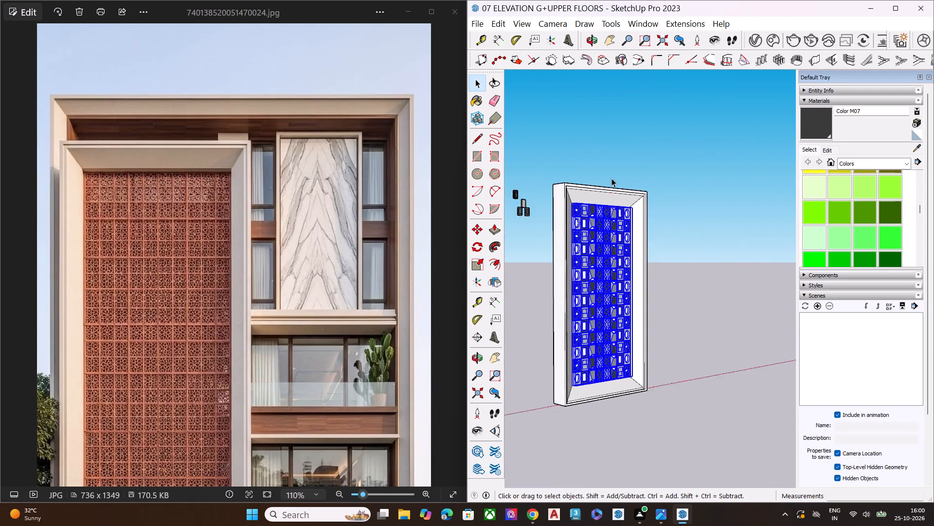
scroll(611, 178, up, 5)
scroll(583, 254, up, 1)
scroll(583, 254, down, 2)
scroll(583, 254, up, 9)
scroll(518, 235, down, 2)
scroll(479, 207, up, 1)
scroll(477, 203, down, 6)
scroll(610, 201, down, 7)
key(space)
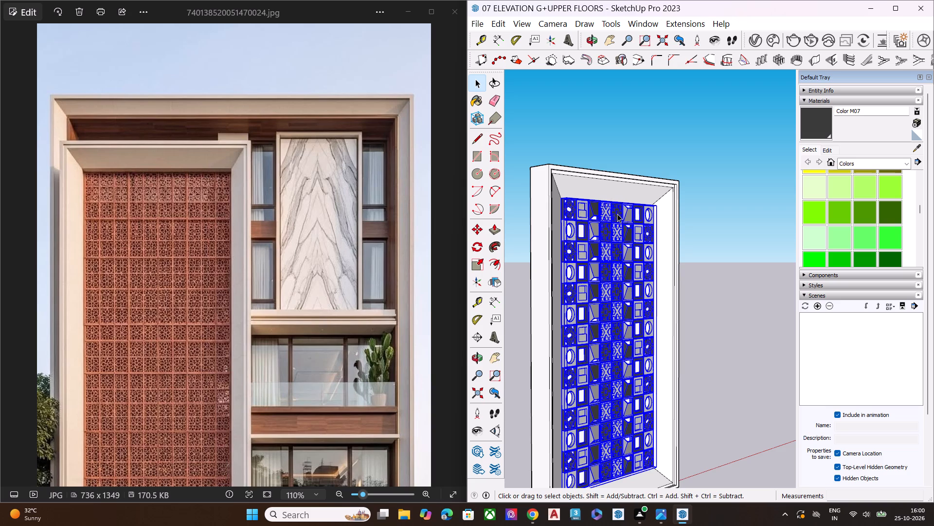
scroll(595, 199, down, 6)
middle_drag(609, 300, 525, 334)
key(space)
scroll(528, 332, up, 1)
scroll(604, 298, down, 2)
scroll(620, 288, up, 3)
scroll(629, 261, down, 1)
scroll(627, 255, up, 2)
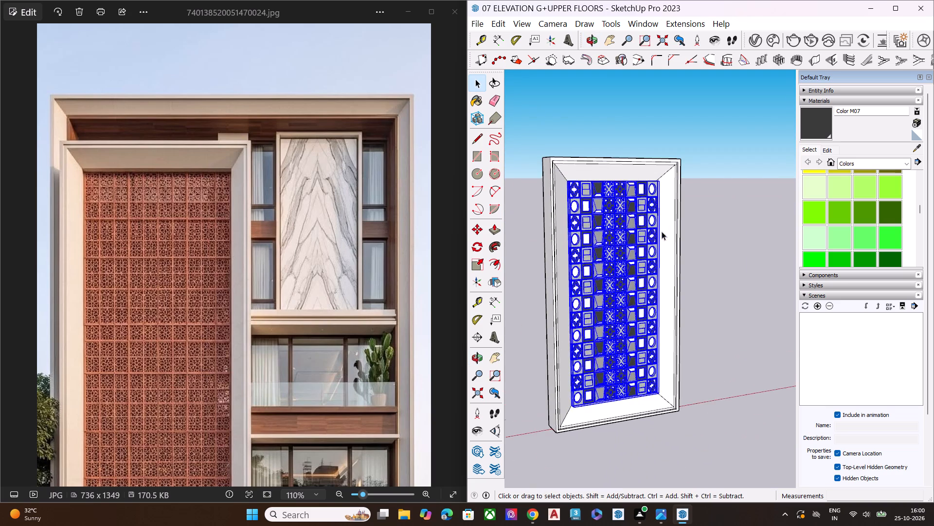
scroll(625, 202, up, 6)
double_click(619, 207)
click(635, 183)
click(625, 198)
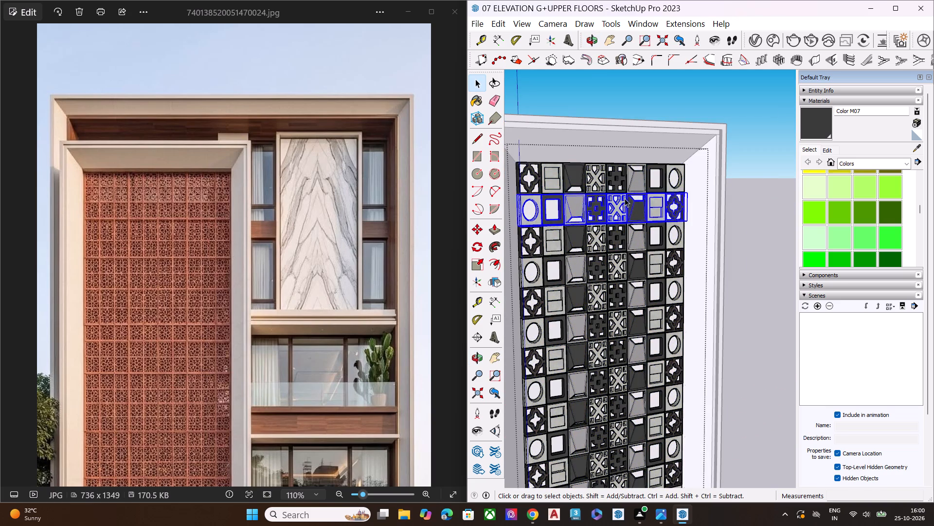
scroll(557, 204, down, 5)
click(710, 214)
Move the tile screen group by its upper corner, out of the freestanding frame towards the building model.
click(593, 210)
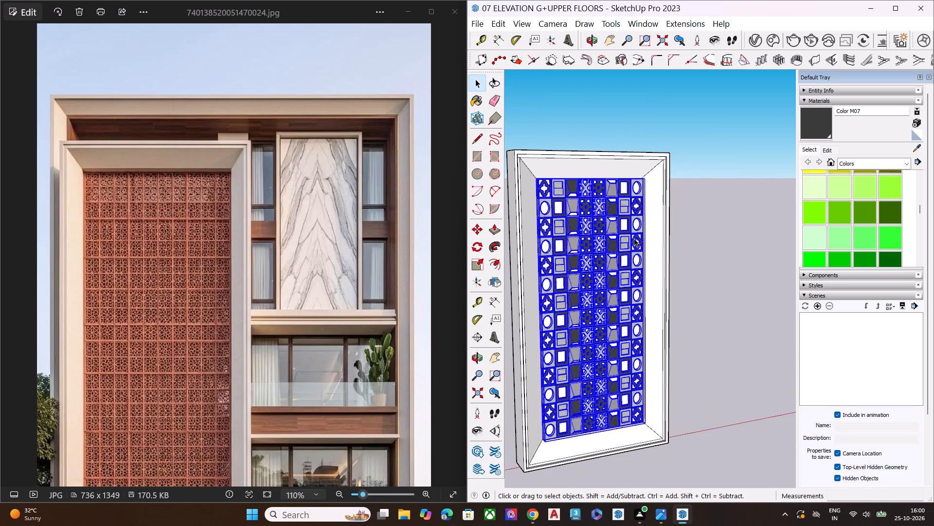
key(m)
scroll(645, 180, up, 8)
scroll(640, 171, down, 1)
scroll(640, 171, up, 7)
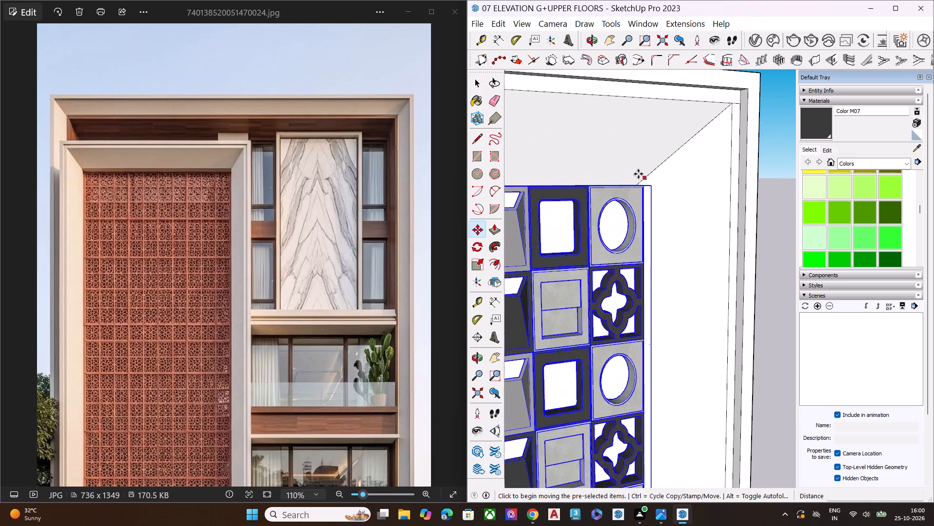
middle_drag(634, 203, 585, 339)
scroll(658, 177, up, 4)
click(629, 197)
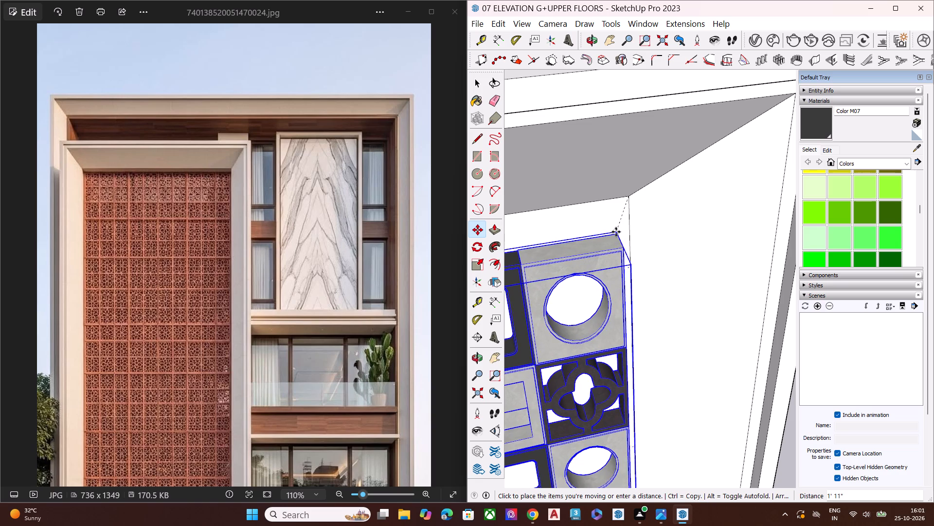
scroll(646, 226, down, 7)
scroll(701, 225, down, 9)
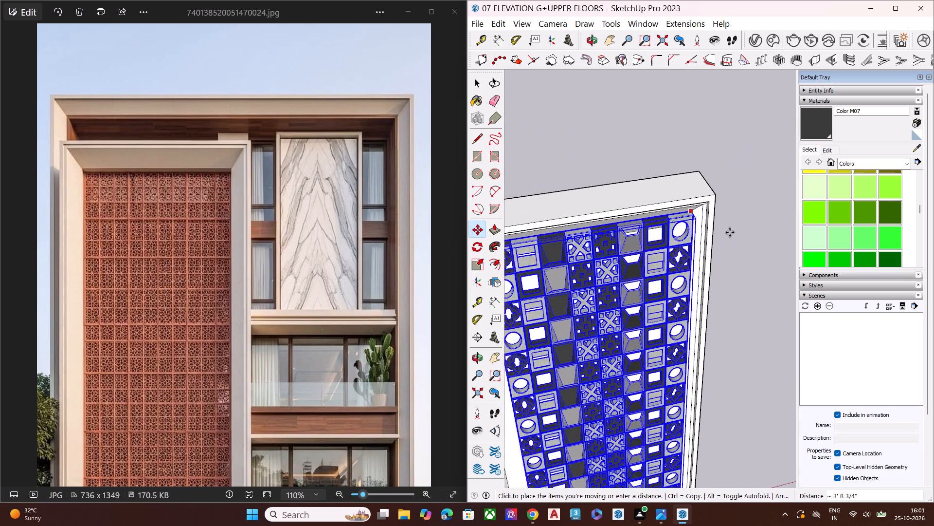
scroll(730, 232, down, 3)
scroll(737, 247, up, 1)
scroll(737, 249, down, 2)
scroll(731, 257, up, 1)
scroll(721, 261, down, 2)
scroll(668, 256, up, 1)
scroll(688, 225, down, 3)
scroll(736, 249, up, 1)
scroll(739, 253, down, 6)
scroll(670, 260, up, 1)
scroll(654, 235, down, 10)
scroll(644, 273, down, 2)
scroll(644, 273, up, 2)
scroll(643, 275, down, 2)
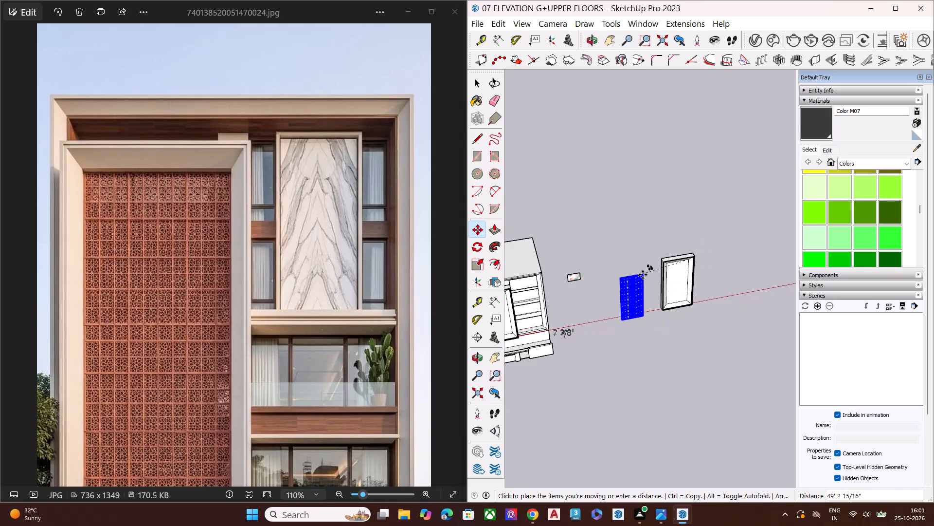
scroll(643, 275, down, 15)
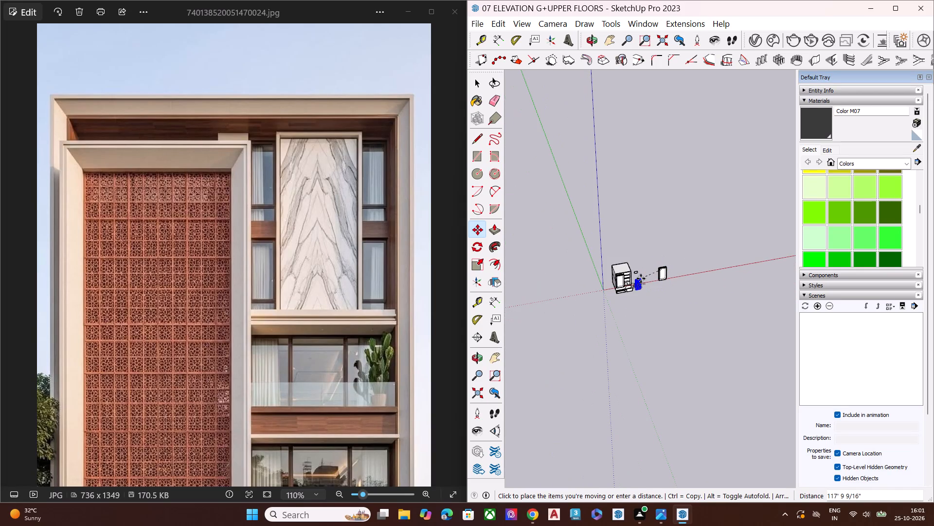
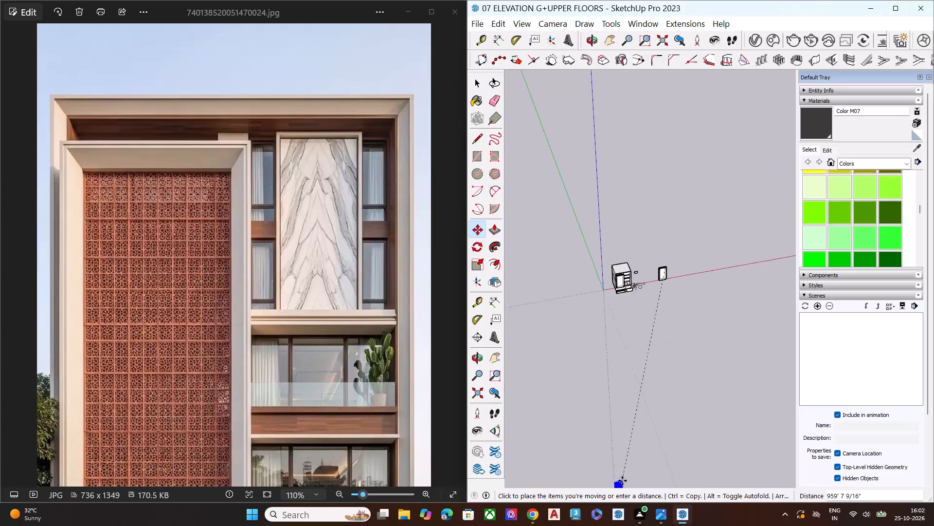
Place the tile screen group with its upper-right corner at the matching inner corner of the large frame on the building's front elevation.
scroll(675, 251, up, 7)
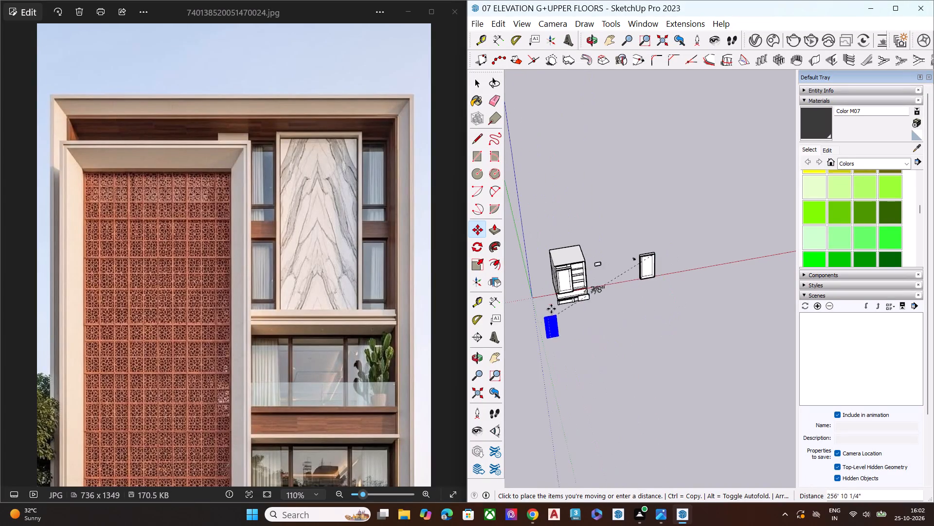
scroll(550, 308, up, 7)
scroll(579, 265, up, 12)
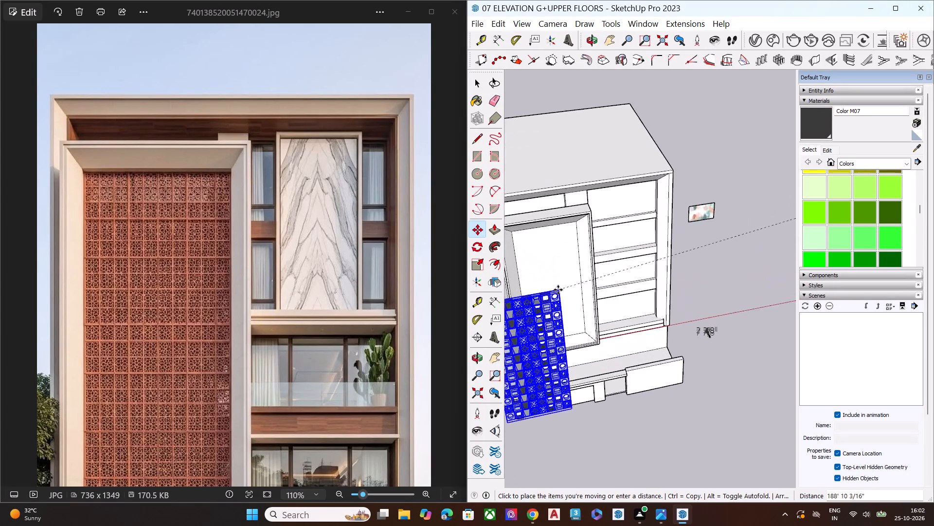
scroll(558, 290, up, 4)
scroll(589, 182, up, 3)
scroll(589, 183, down, 1)
scroll(588, 188, up, 9)
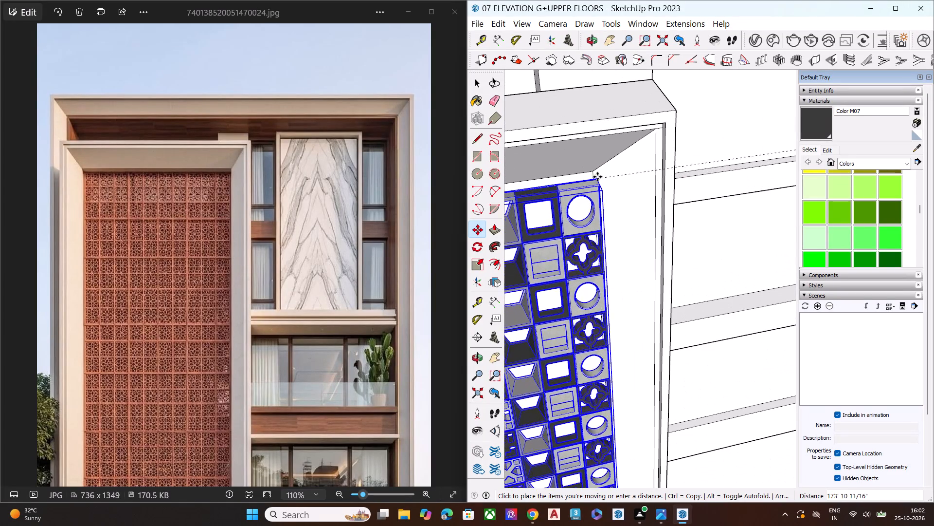
click(596, 173)
Deselect the tile screen and examine its fit within the front elevation's large frame from several angles.
scroll(647, 249, down, 10)
middle_drag(618, 313, 742, 205)
scroll(742, 205, up, 1)
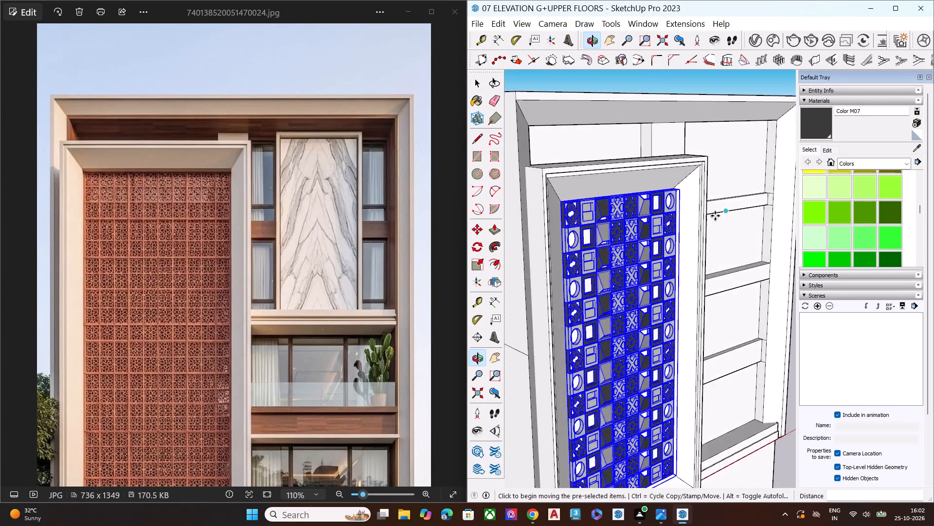
scroll(685, 229, down, 3)
scroll(661, 239, up, 1)
scroll(649, 246, down, 4)
middle_drag(653, 309, 704, 181)
key(space)
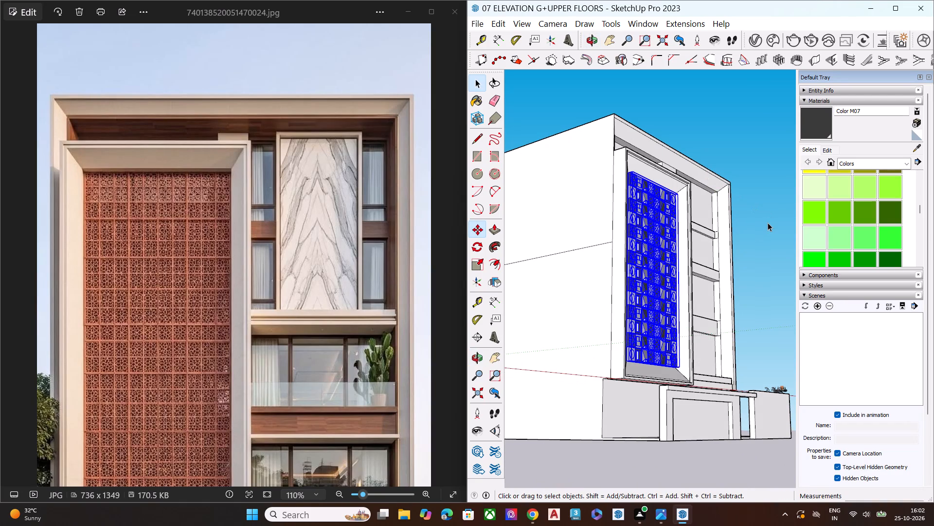
click(793, 293)
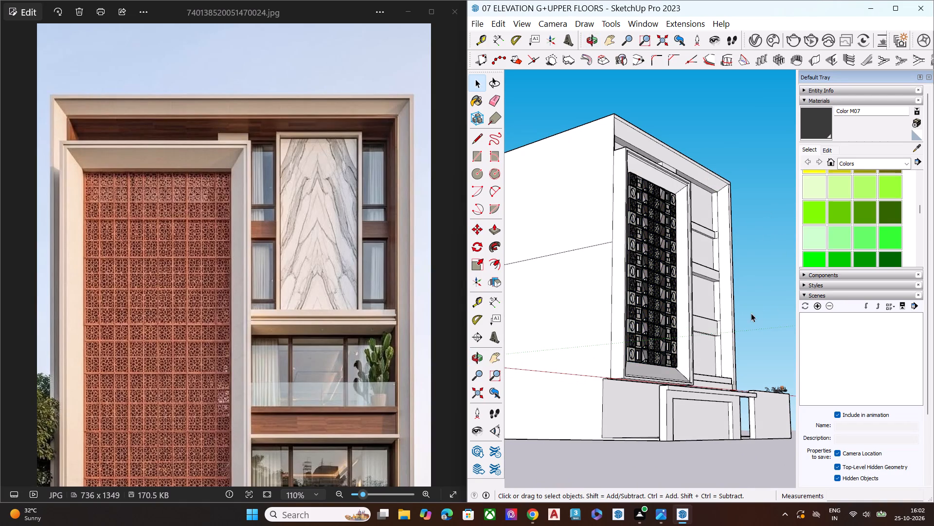
scroll(658, 294, down, 1)
scroll(658, 294, up, 3)
scroll(653, 287, down, 1)
scroll(653, 287, up, 1)
middle_drag(686, 313, 619, 345)
scroll(625, 344, up, 1)
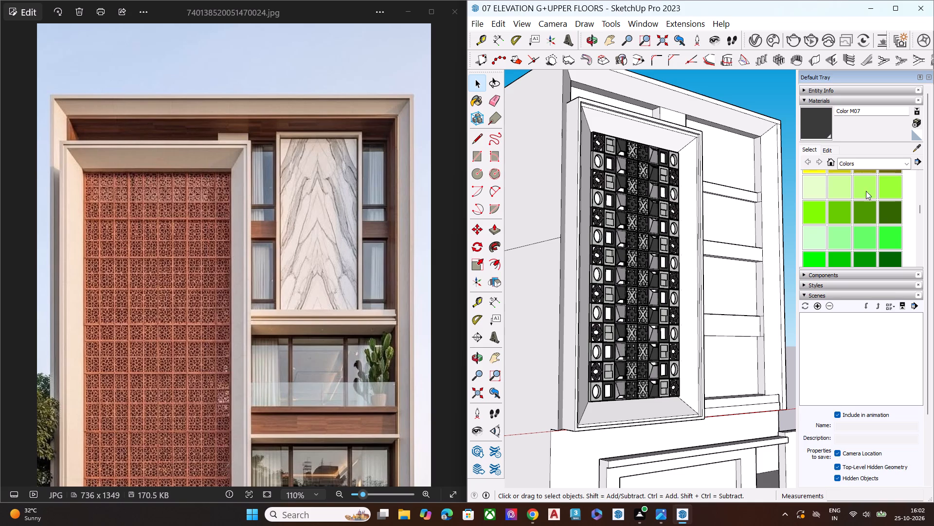
scroll(931, 353, down, 1)
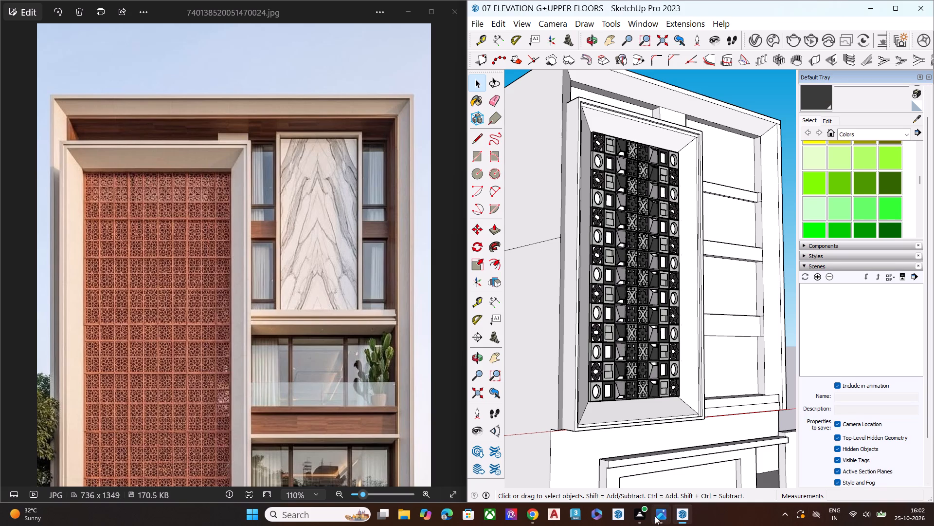
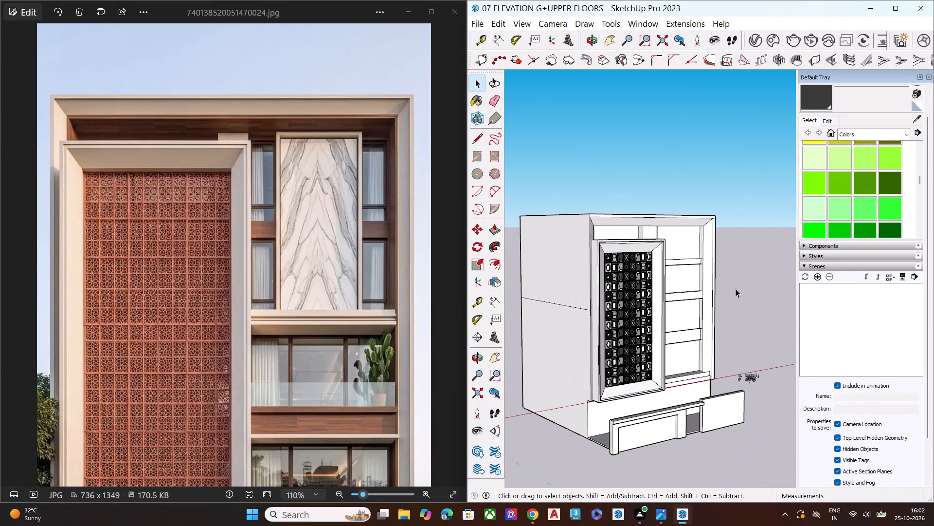
Examine the tile screen's pattern and its seating within the large frame, comparing it with the reference image.
click(736, 289)
key(space)
middle_drag(726, 363, 686, 377)
scroll(686, 377, up, 2)
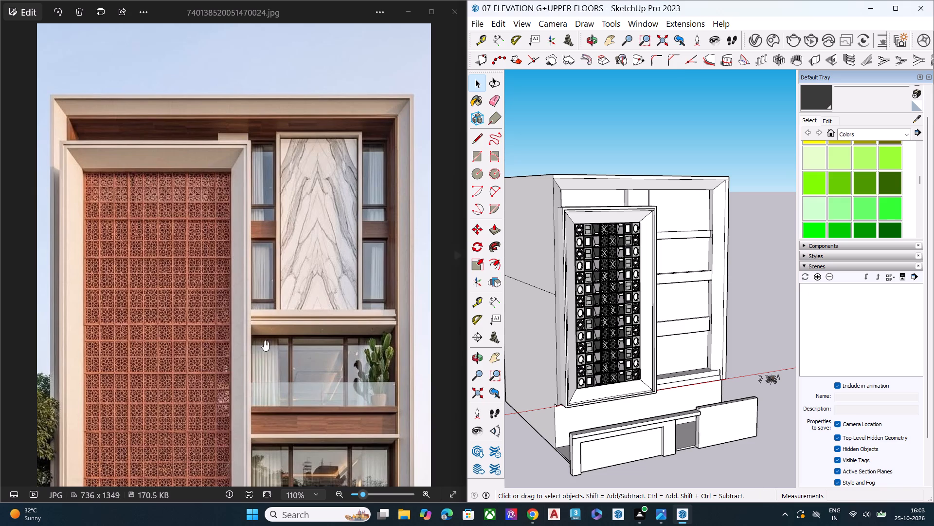
scroll(452, 227, up, 5)
middle_drag(619, 319, 568, 310)
scroll(617, 319, up, 8)
scroll(596, 258, down, 7)
scroll(623, 325, up, 1)
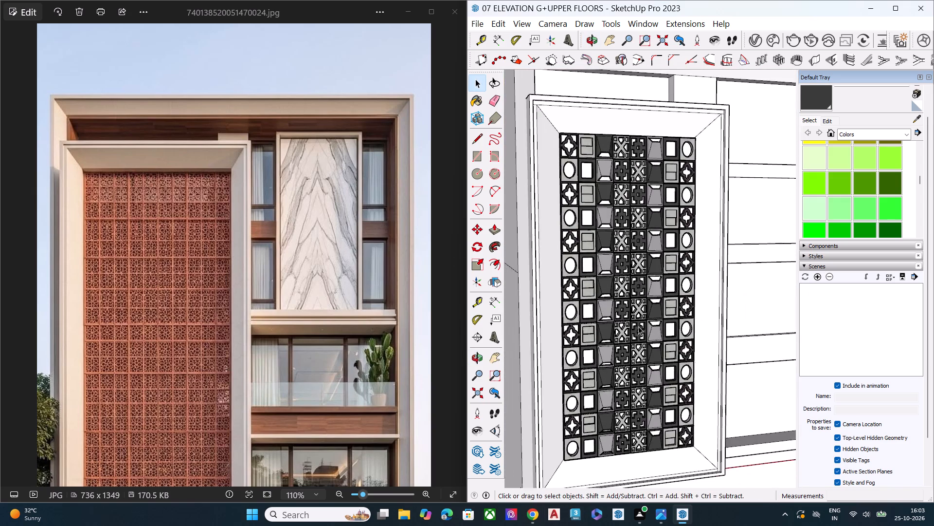
key(space)
middle_drag(638, 326, 509, 350)
scroll(555, 280, up, 8)
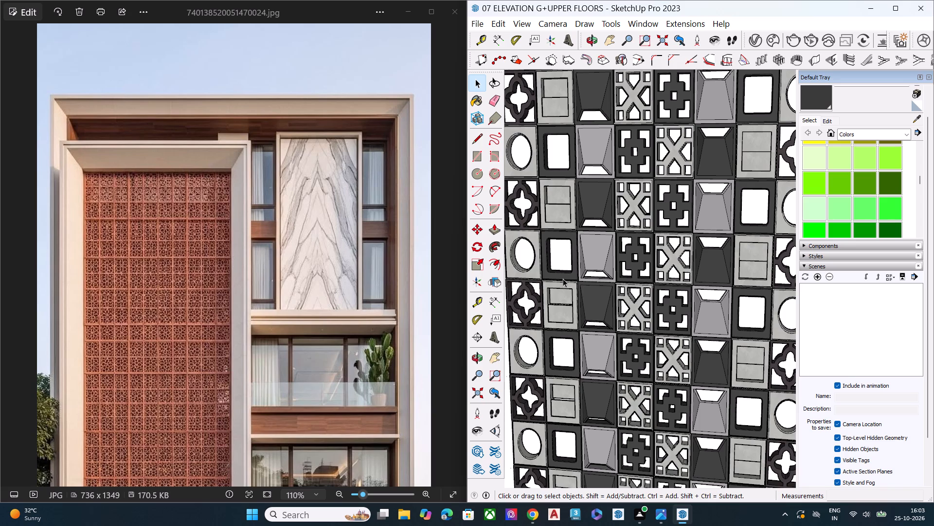
right_drag(557, 277, 536, 324)
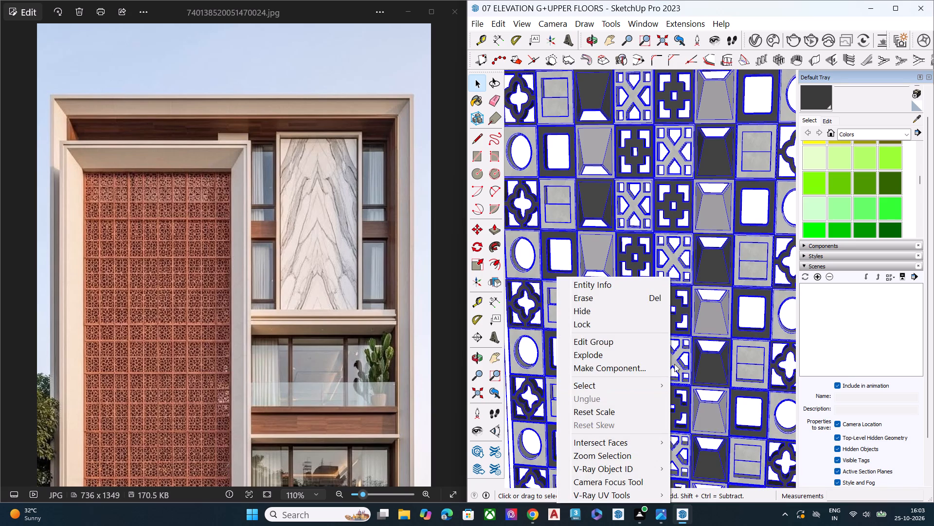
click(403, 57)
scroll(513, 173, down, 7)
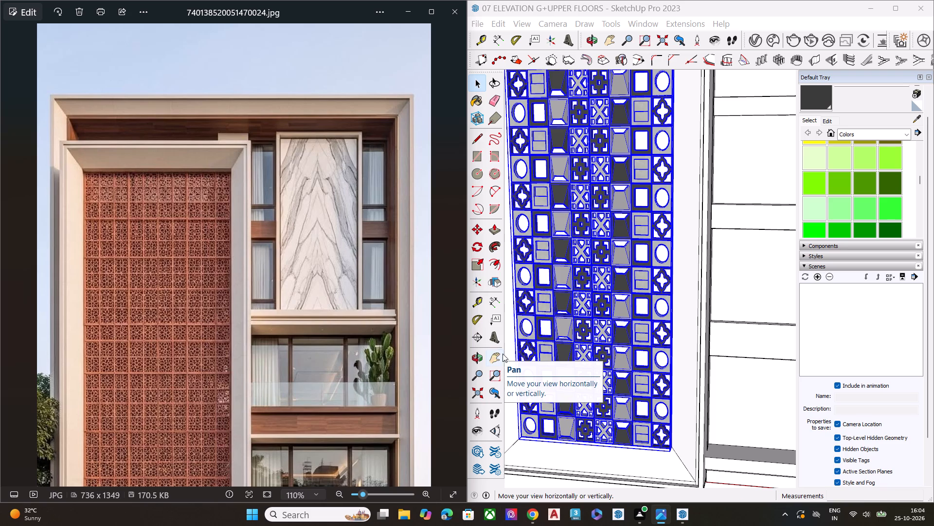
scroll(547, 331, down, 7)
middle_drag(574, 337, 625, 254)
scroll(625, 254, up, 4)
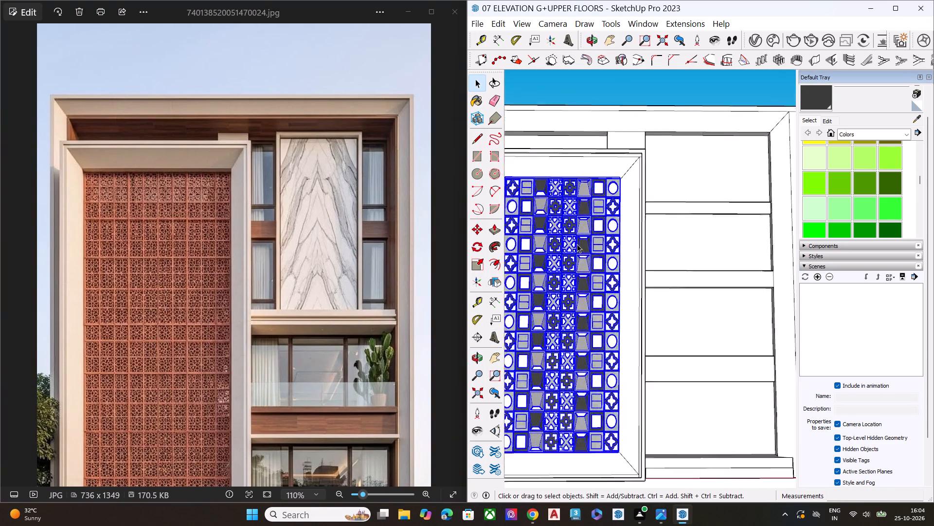
scroll(577, 244, up, 5)
scroll(575, 245, down, 7)
middle_drag(581, 253, 607, 235)
scroll(607, 235, up, 1)
key(space)
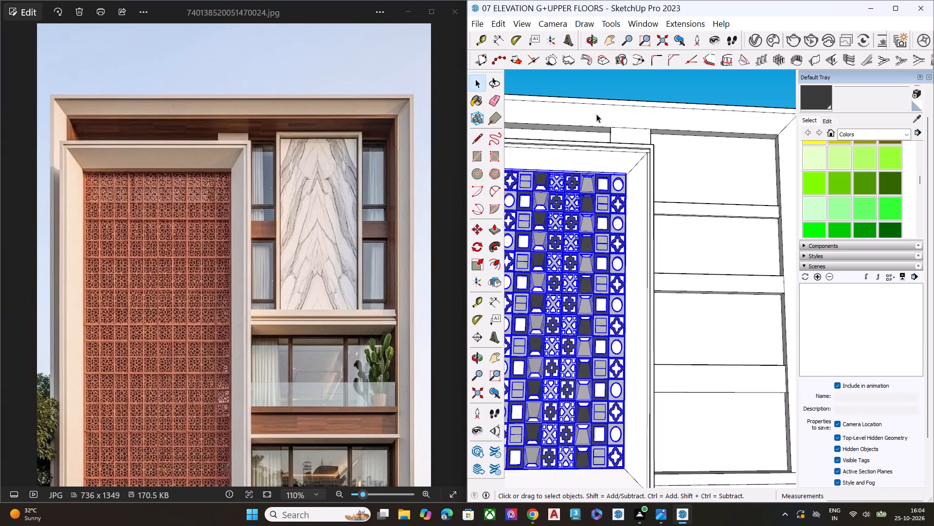
click(654, 90)
scroll(632, 217, down, 7)
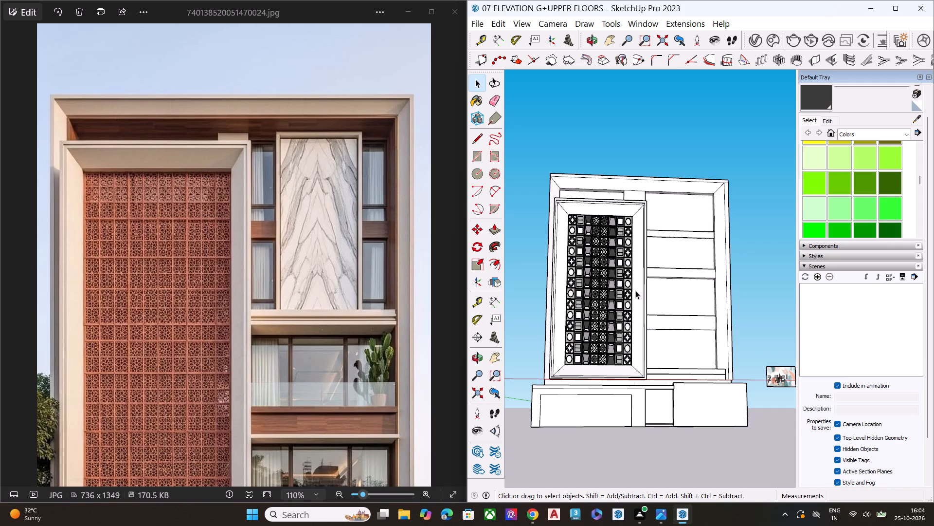
Examine the front elevation around the large frame and the adjoining openings from several angles.
scroll(611, 246, up, 4)
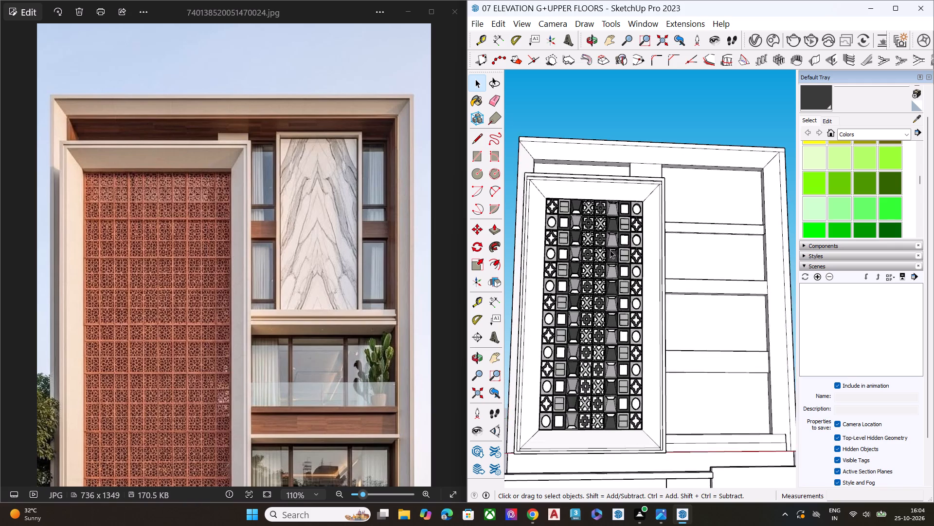
scroll(596, 263, down, 2)
middle_drag(587, 294, 602, 430)
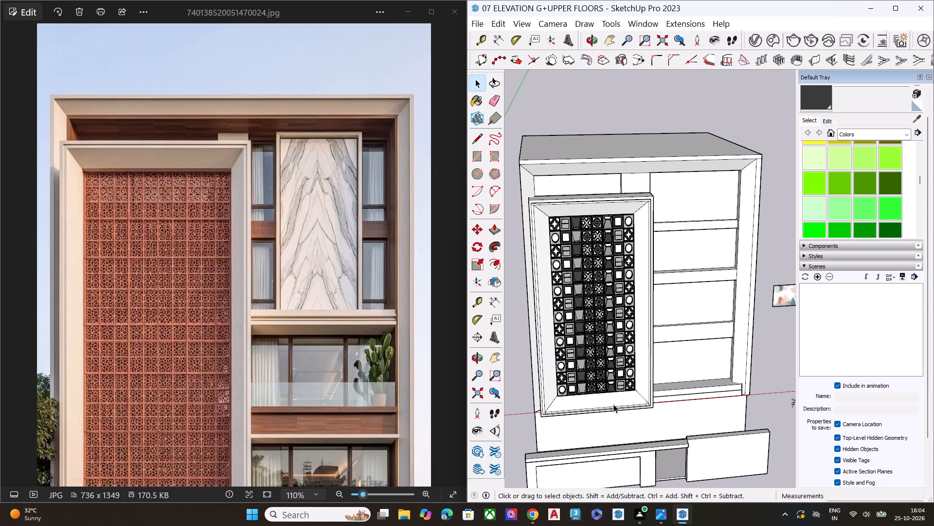
scroll(612, 292, up, 5)
middle_drag(593, 324, 623, 188)
scroll(633, 181, up, 2)
key(space)
scroll(645, 203, down, 9)
scroll(616, 271, up, 2)
scroll(616, 272, down, 6)
middle_drag(663, 322, 530, 342)
scroll(529, 340, up, 8)
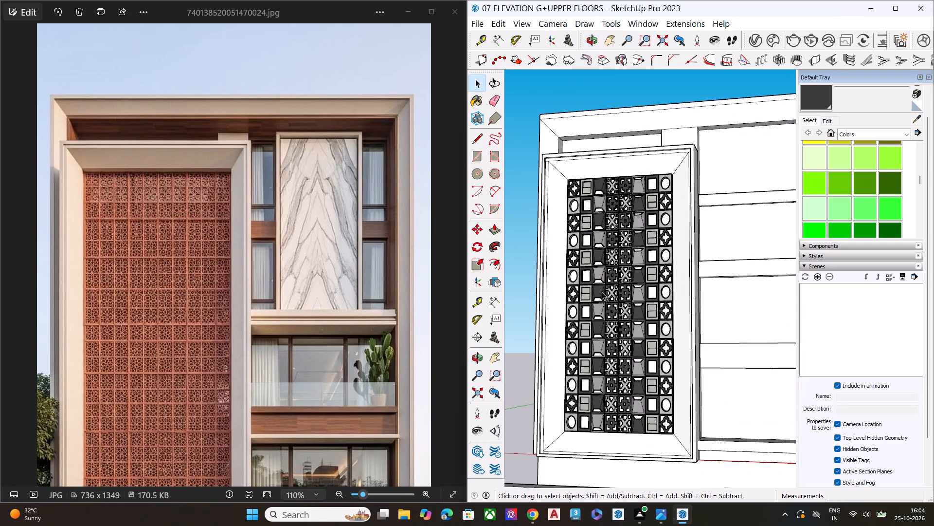
middle_drag(607, 296, 695, 281)
scroll(705, 270, up, 1)
scroll(616, 253, down, 7)
scroll(649, 281, up, 8)
scroll(632, 293, down, 6)
scroll(839, 146, up, 3)
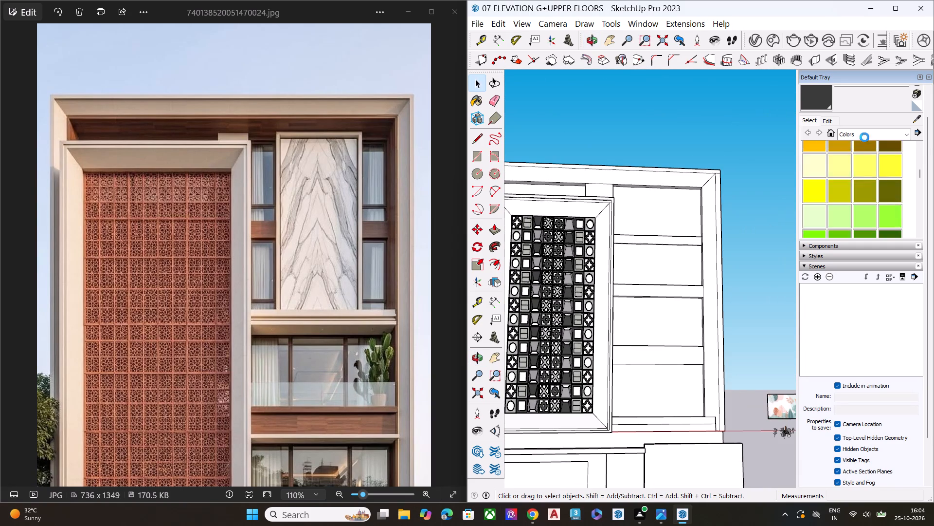
Browse the material swatches already used in the model.
scroll(864, 137, up, 6)
scroll(897, 137, down, 3)
scroll(897, 137, up, 9)
scroll(834, 118, up, 1)
scroll(834, 118, down, 1)
scroll(834, 118, up, 2)
scroll(834, 118, down, 1)
scroll(834, 118, up, 2)
key(space)
scroll(838, 140, up, 5)
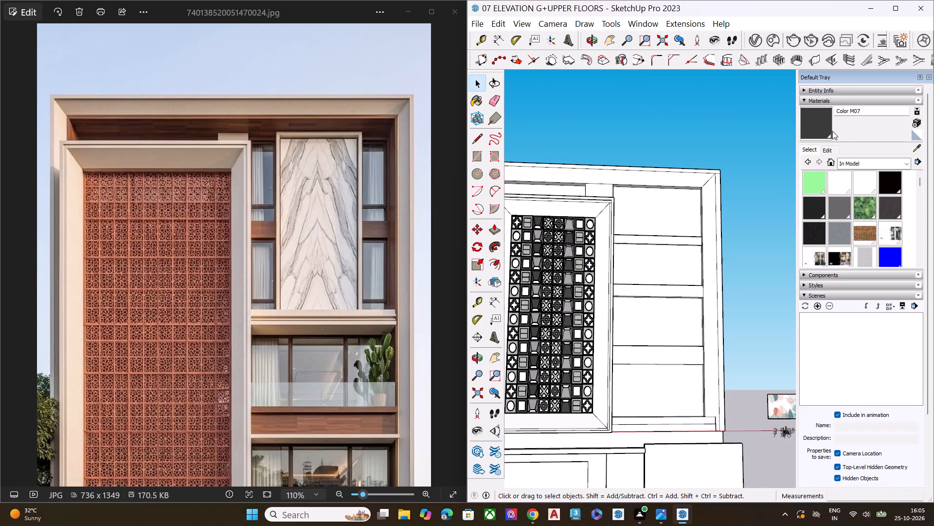
click(824, 90)
click(824, 90)
scroll(855, 231, up, 3)
scroll(855, 238, down, 1)
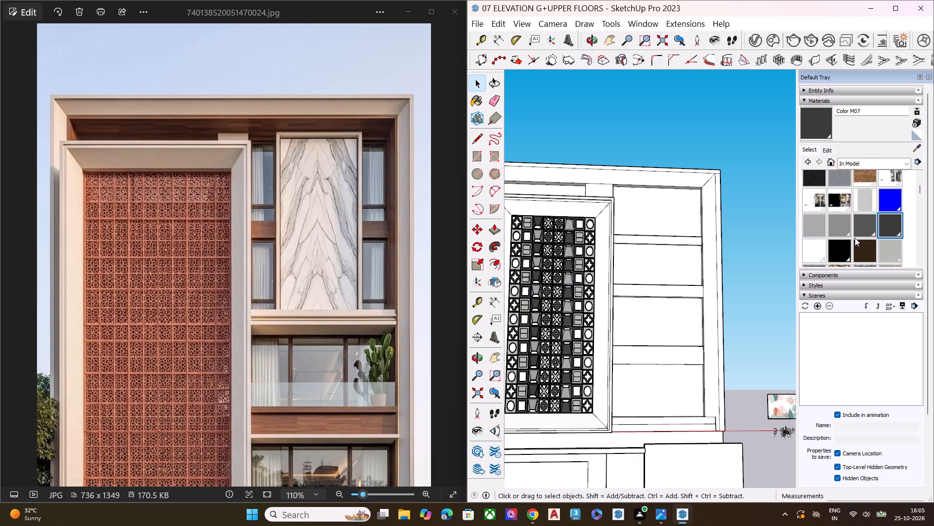
scroll(855, 238, up, 3)
scroll(658, 306, down, 6)
Examine the bay of openings beside the tile screen from above, down to the ledge under the second opening.
middle_drag(637, 371, 609, 404)
scroll(609, 404, up, 2)
scroll(616, 387, down, 1)
scroll(626, 358, up, 2)
scroll(629, 347, down, 2)
scroll(629, 347, up, 2)
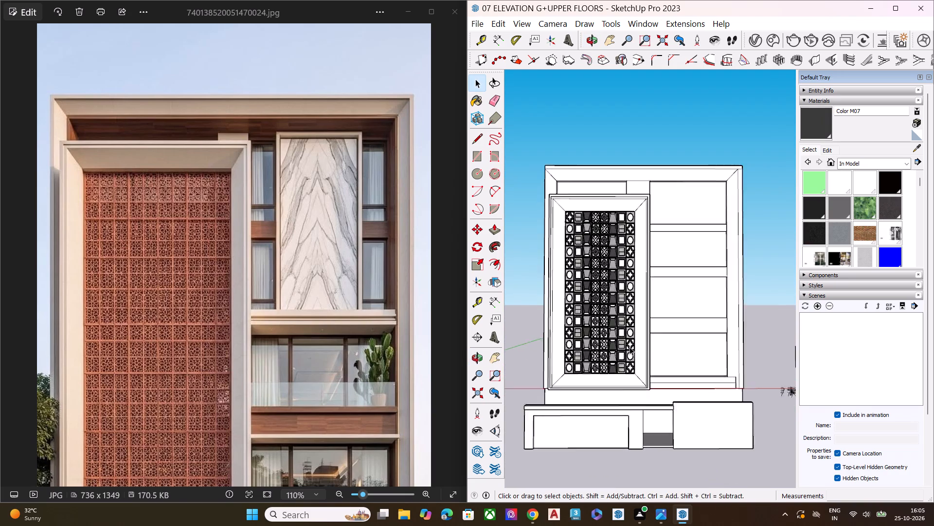
scroll(629, 347, up, 2)
scroll(608, 356, down, 8)
middle_drag(677, 369, 682, 457)
scroll(682, 457, up, 2)
scroll(661, 315, down, 1)
scroll(657, 304, up, 1)
scroll(657, 303, down, 1)
scroll(657, 303, up, 3)
scroll(657, 303, down, 6)
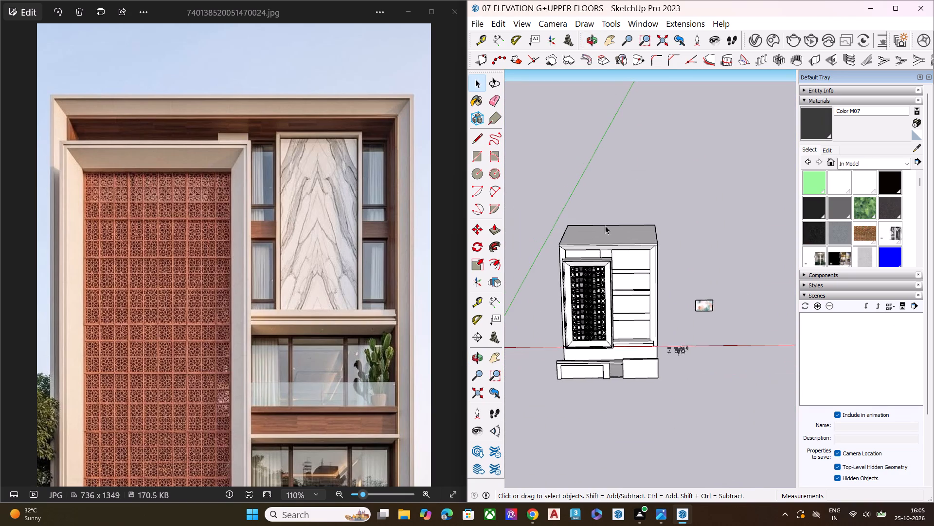
scroll(597, 190, up, 7)
scroll(638, 345, up, 7)
scroll(637, 346, down, 1)
scroll(637, 346, up, 5)
middle_drag(678, 388, 658, 470)
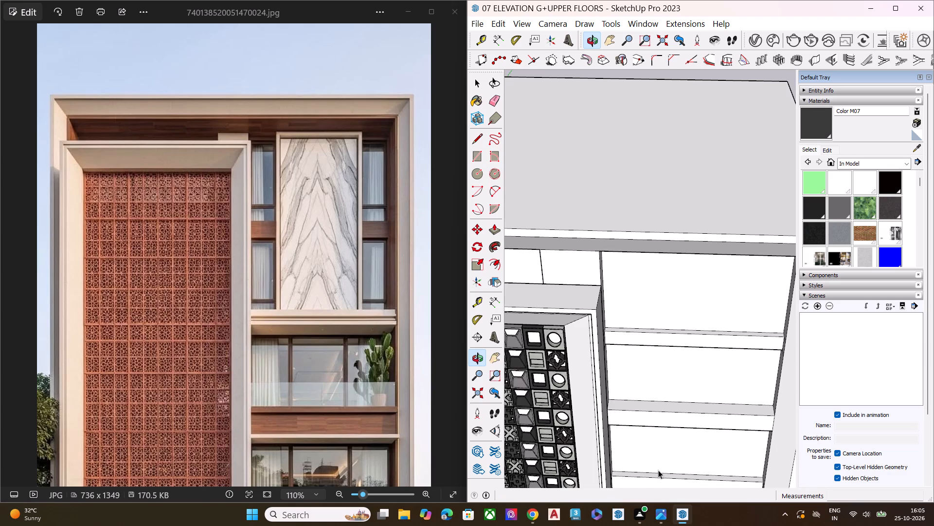
middle_drag(658, 470, 668, 466)
scroll(674, 415, up, 5)
scroll(594, 358, down, 8)
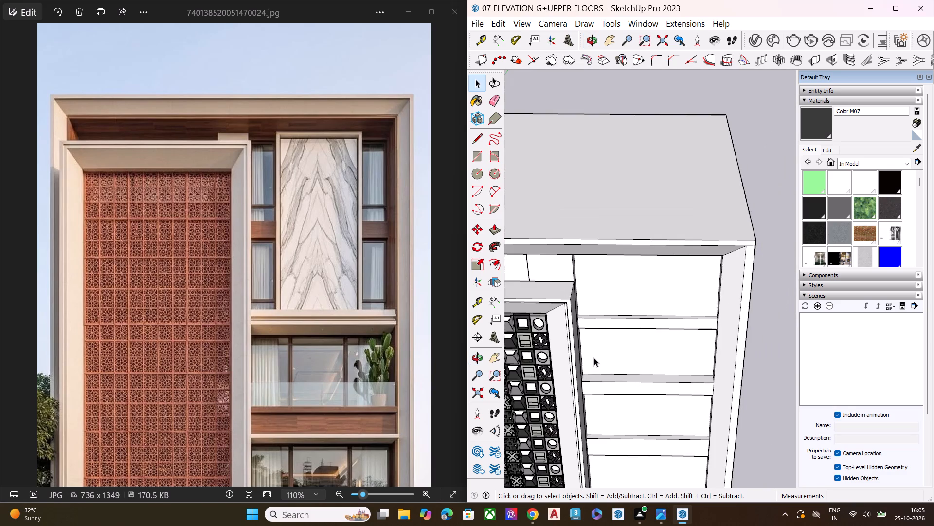
scroll(630, 381, up, 1)
scroll(630, 381, down, 1)
scroll(630, 381, up, 6)
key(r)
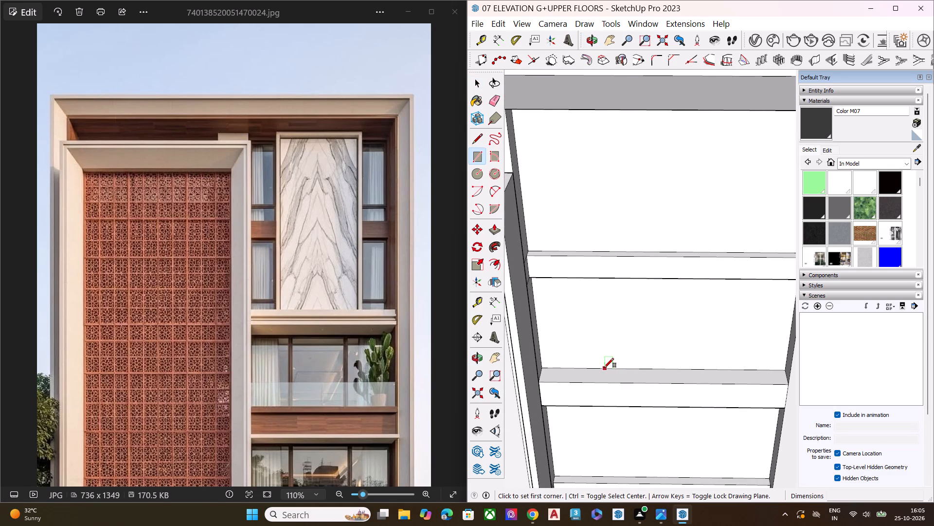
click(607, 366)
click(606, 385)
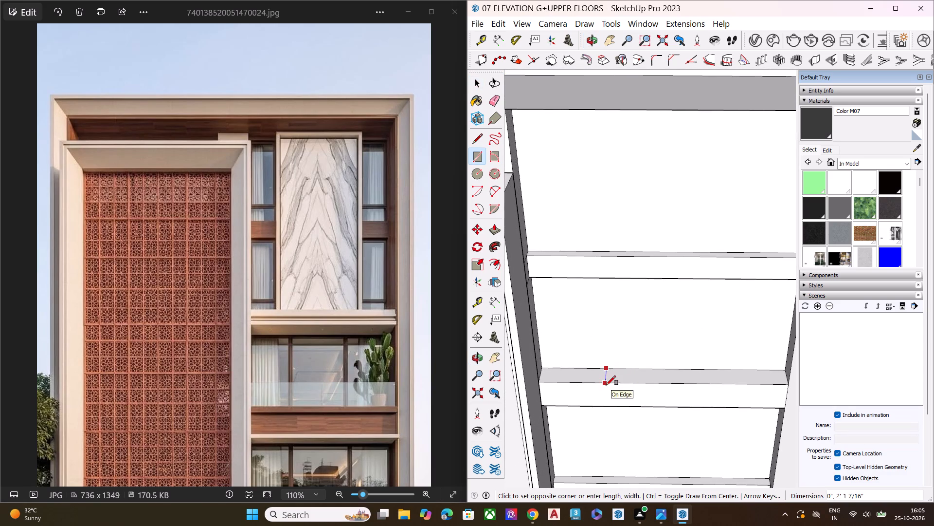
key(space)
Draw two lines, each about 2' 1 7/16" long, across the ledge under the second opening to separate its central section.
key(l)
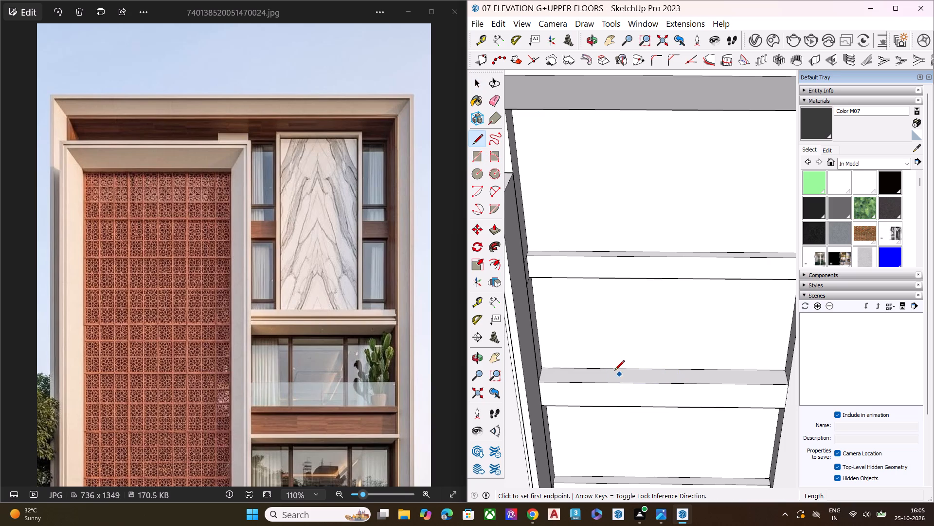
click(610, 370)
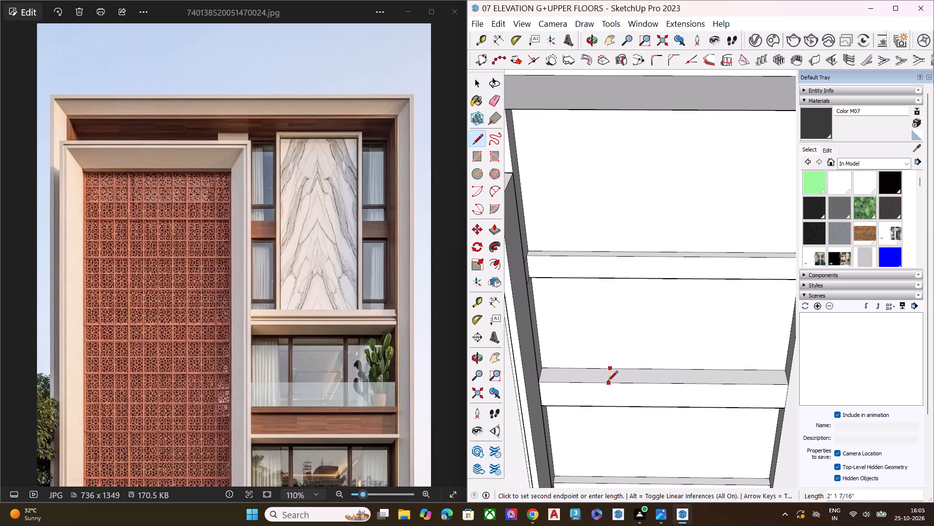
click(608, 382)
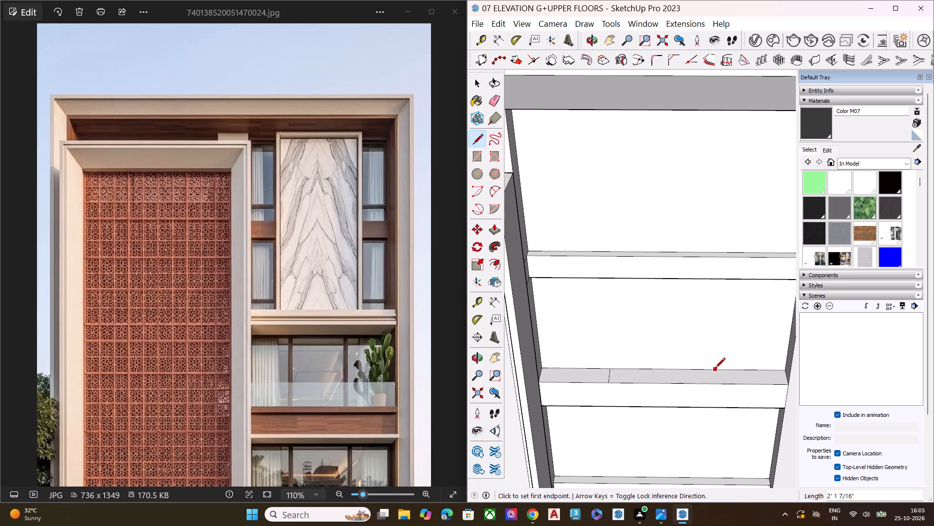
click(714, 370)
click(717, 387)
key(space)
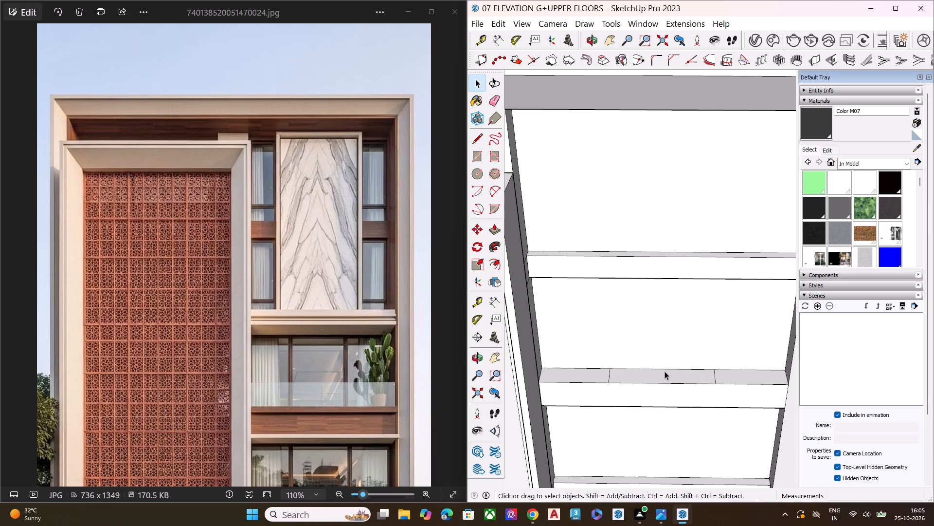
Push/Pull the ledge's central section upward through both upper openings to form a tall panel ending just below the top frame.
click(664, 375)
key(p)
click(677, 371)
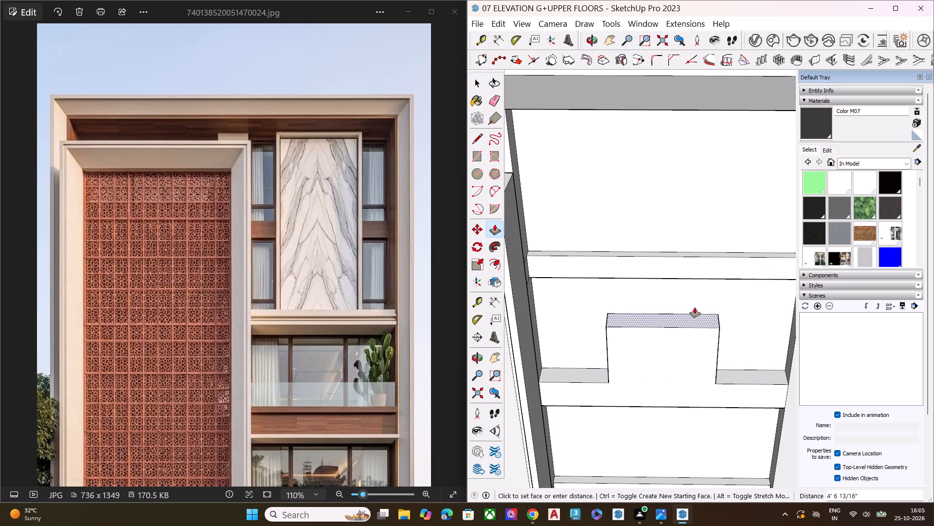
scroll(703, 277, down, 6)
middle_drag(692, 266, 687, 112)
scroll(688, 128, up, 4)
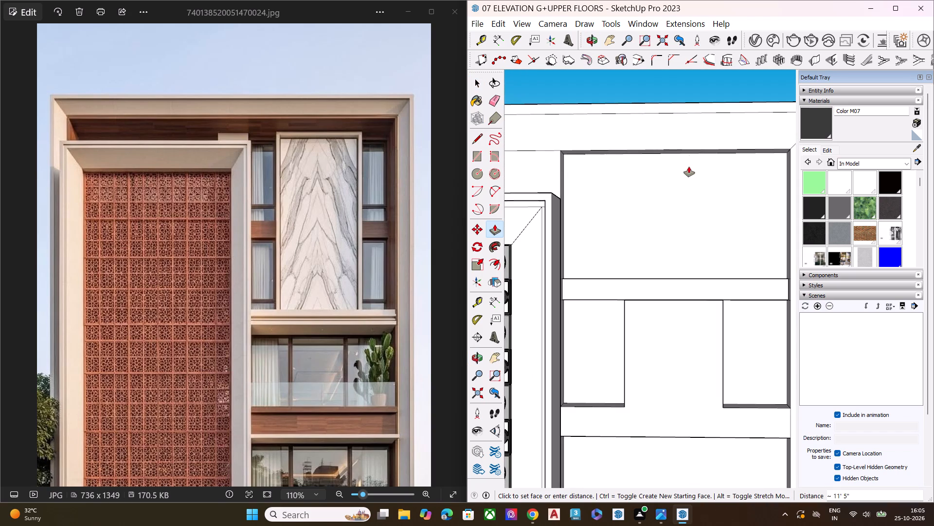
click(689, 174)
click(720, 328)
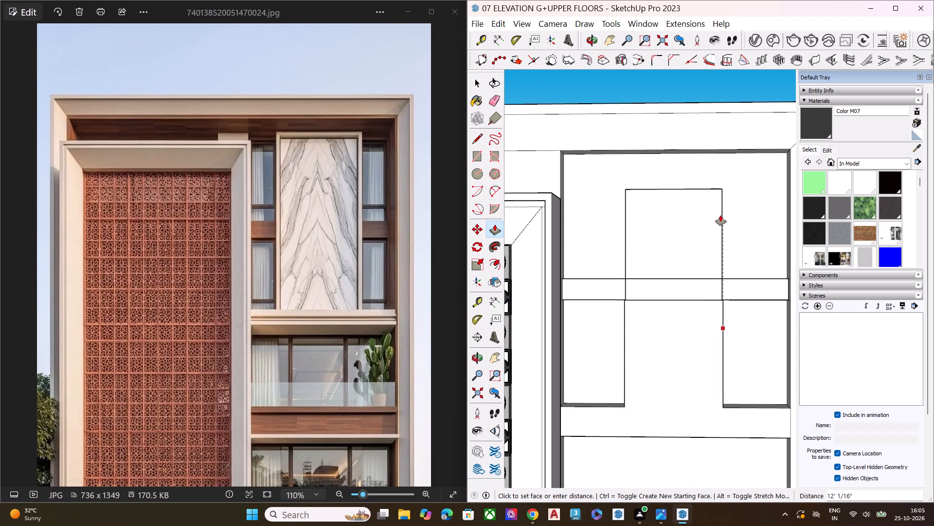
click(719, 190)
Push/Pull the projecting strip below the upper beam down about 11' 5" to the ledge, making the panel's front flush.
key(space)
scroll(707, 242, up, 1)
middle_drag(705, 255, 591, 448)
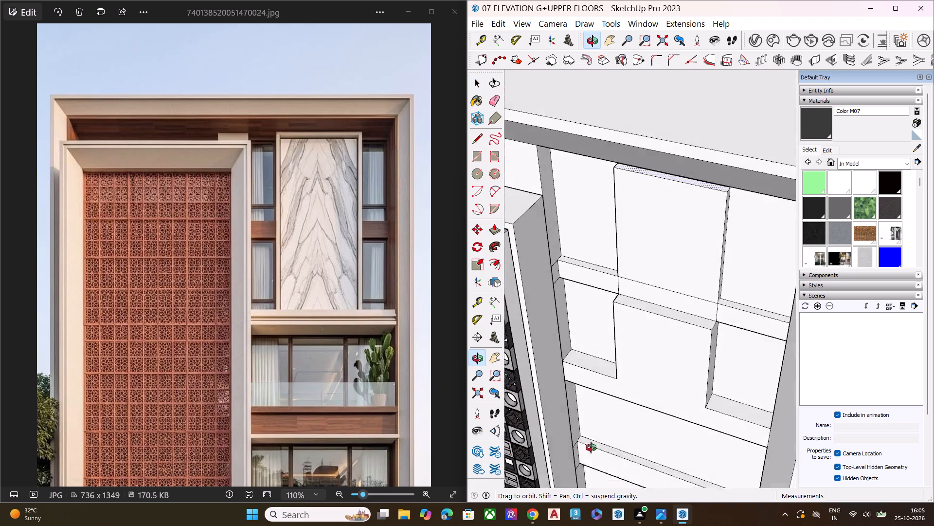
middle_drag(591, 448, 568, 394)
scroll(652, 287, up, 7)
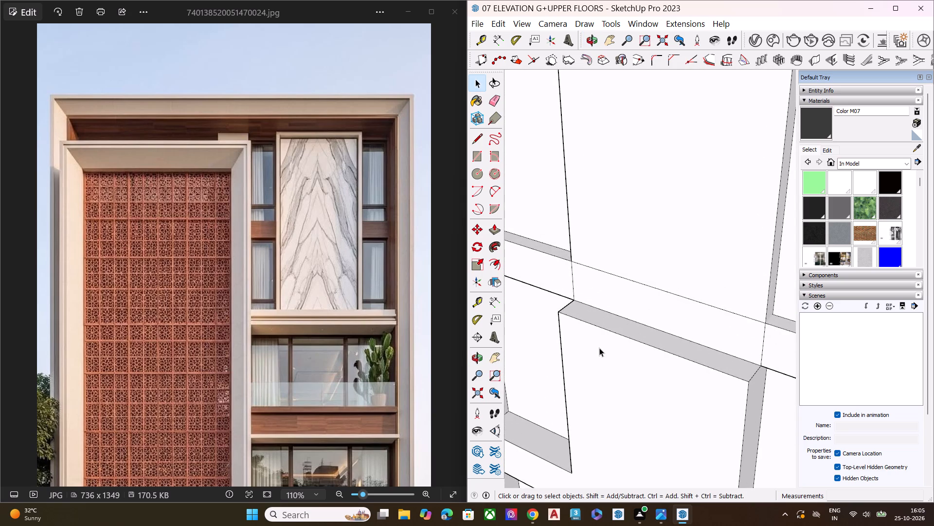
scroll(607, 342, down, 5)
click(665, 350)
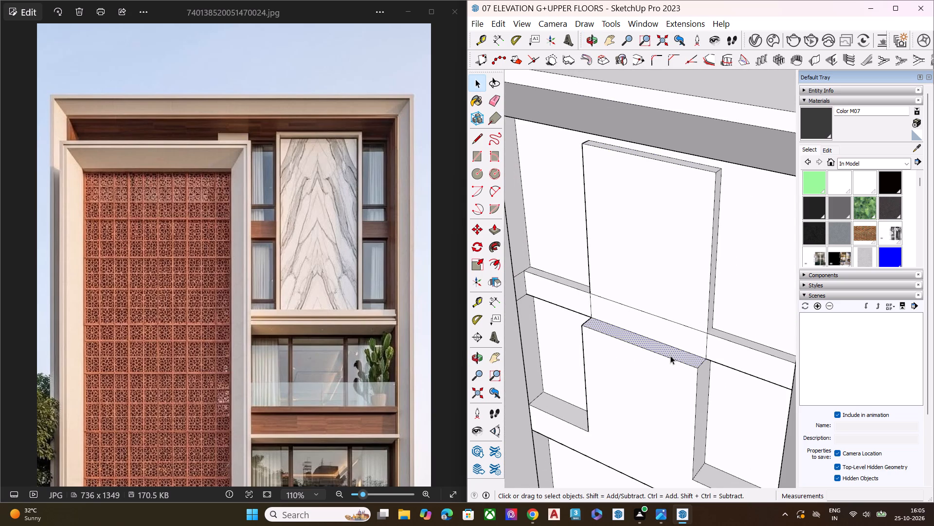
key(p)
click(670, 356)
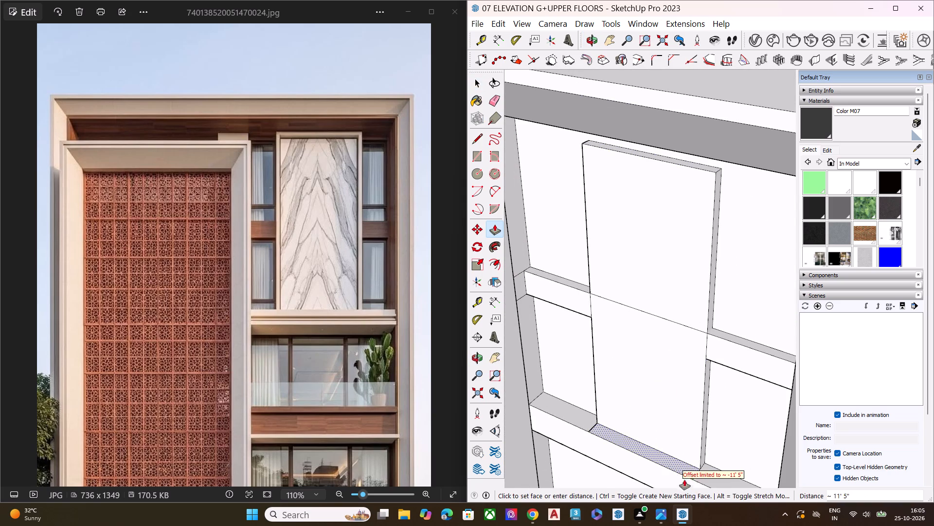
scroll(627, 420, down, 7)
scroll(659, 459, up, 6)
click(687, 459)
key(space)
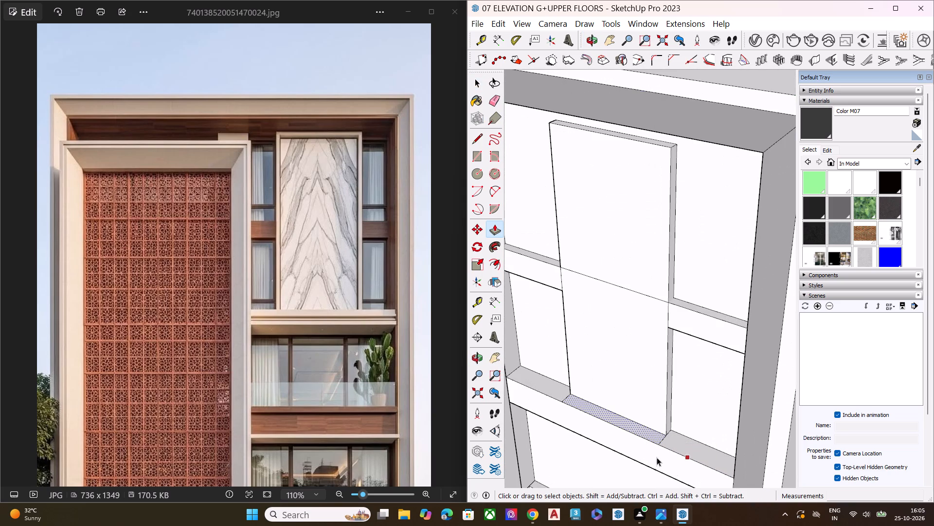
Erase the two short leftover edges across the ledge at the foot of the tall panel.
scroll(632, 433, up, 5)
scroll(598, 408, up, 1)
scroll(600, 406, down, 7)
middle_drag(629, 392, 729, 360)
key(space)
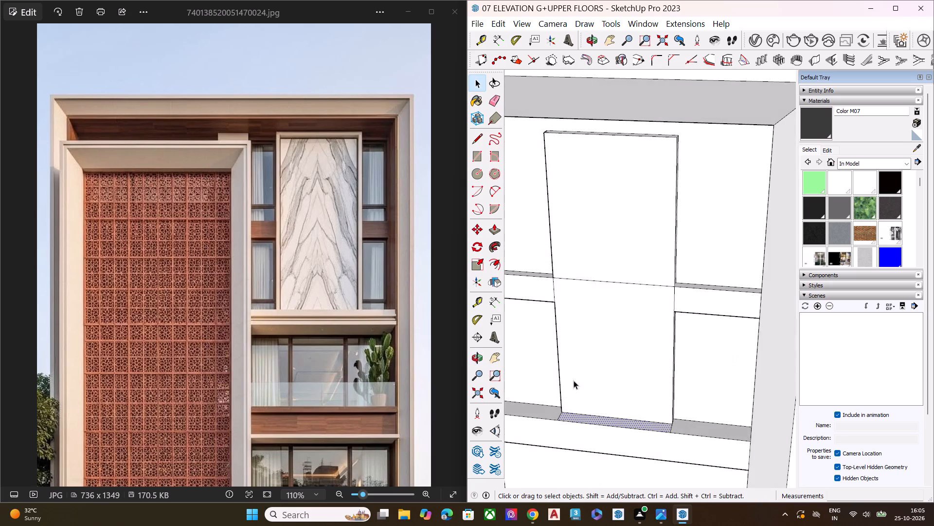
scroll(579, 376, up, 1)
scroll(581, 376, down, 1)
scroll(581, 376, up, 3)
scroll(582, 376, down, 6)
click(775, 390)
middle_drag(604, 418, 613, 483)
scroll(613, 486, up, 2)
scroll(611, 485, down, 1)
scroll(609, 481, up, 6)
key(e)
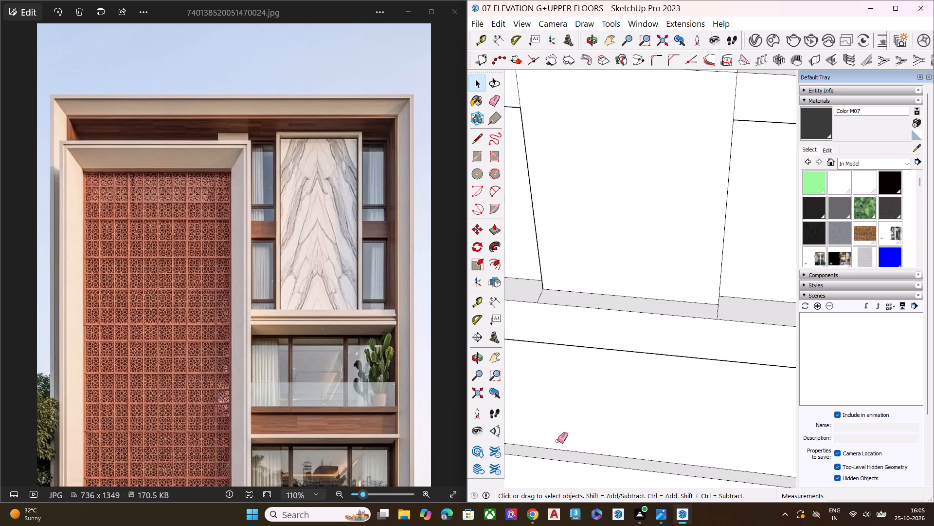
click(538, 296)
click(539, 295)
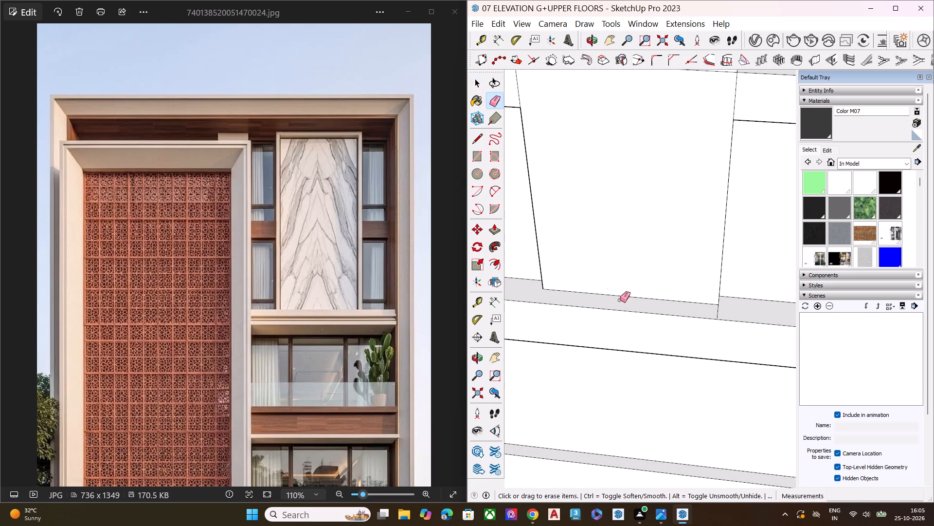
click(718, 313)
Push/Pull the tall panel's top face up about 10 3/4" to meet the underside of the top frame.
scroll(614, 385, down, 14)
scroll(621, 332, up, 2)
scroll(621, 332, down, 6)
middle_drag(610, 386, 607, 198)
scroll(611, 267, up, 7)
key(space)
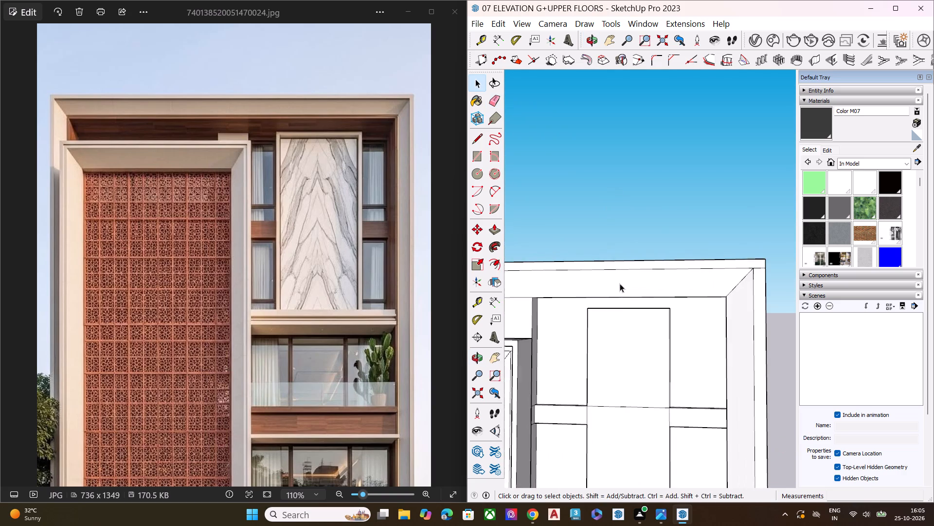
scroll(620, 283, up, 4)
middle_drag(618, 332, 624, 299)
middle_drag(624, 295, 629, 276)
middle_drag(664, 278, 683, 283)
middle_drag(685, 338, 590, 481)
scroll(581, 378, up, 4)
scroll(645, 245, down, 1)
scroll(645, 246, up, 4)
middle_drag(690, 322, 503, 289)
scroll(506, 286, up, 8)
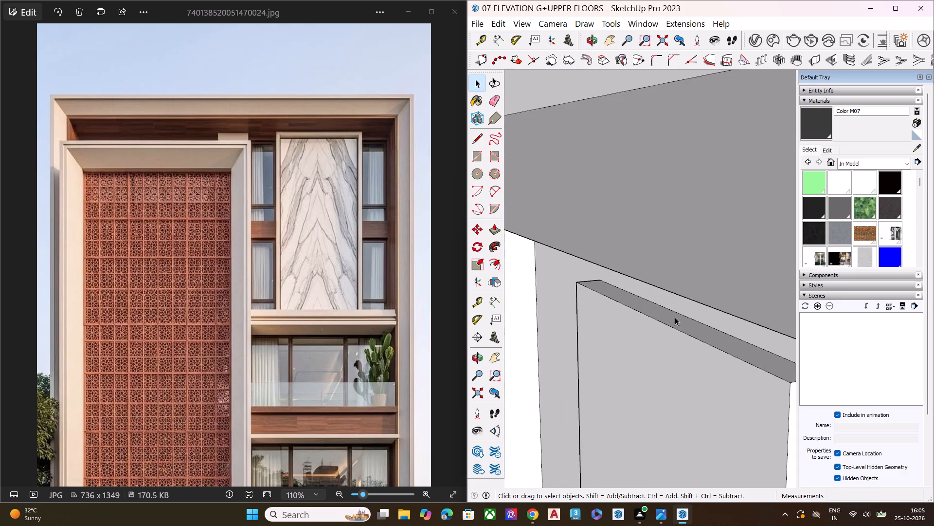
click(675, 318)
key(p)
click(675, 318)
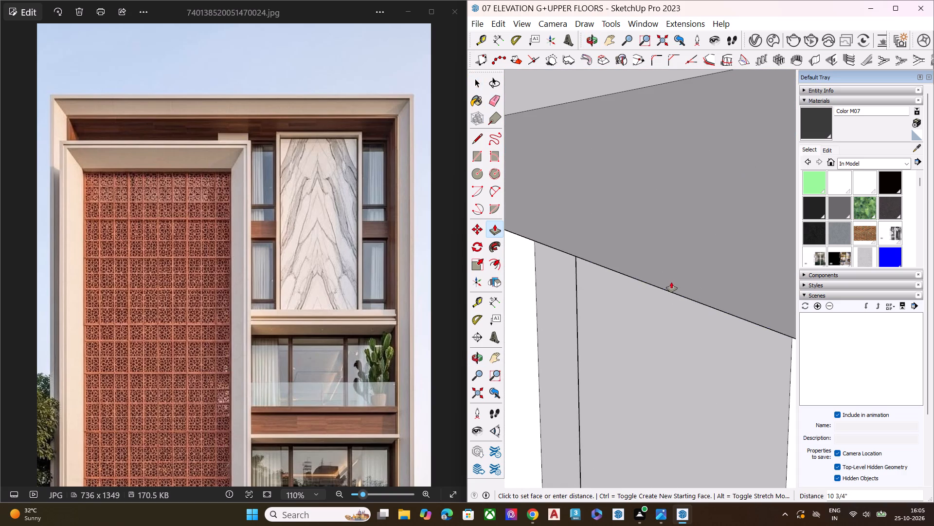
click(663, 286)
key(space)
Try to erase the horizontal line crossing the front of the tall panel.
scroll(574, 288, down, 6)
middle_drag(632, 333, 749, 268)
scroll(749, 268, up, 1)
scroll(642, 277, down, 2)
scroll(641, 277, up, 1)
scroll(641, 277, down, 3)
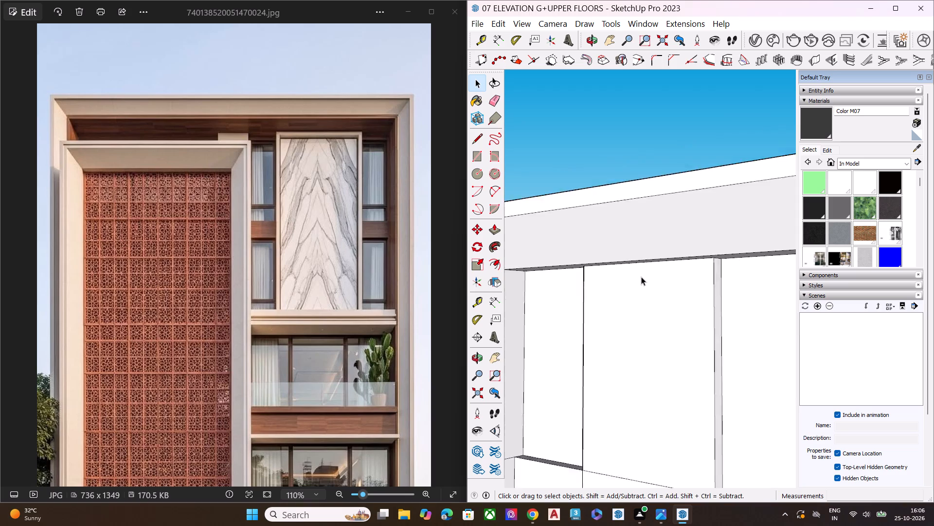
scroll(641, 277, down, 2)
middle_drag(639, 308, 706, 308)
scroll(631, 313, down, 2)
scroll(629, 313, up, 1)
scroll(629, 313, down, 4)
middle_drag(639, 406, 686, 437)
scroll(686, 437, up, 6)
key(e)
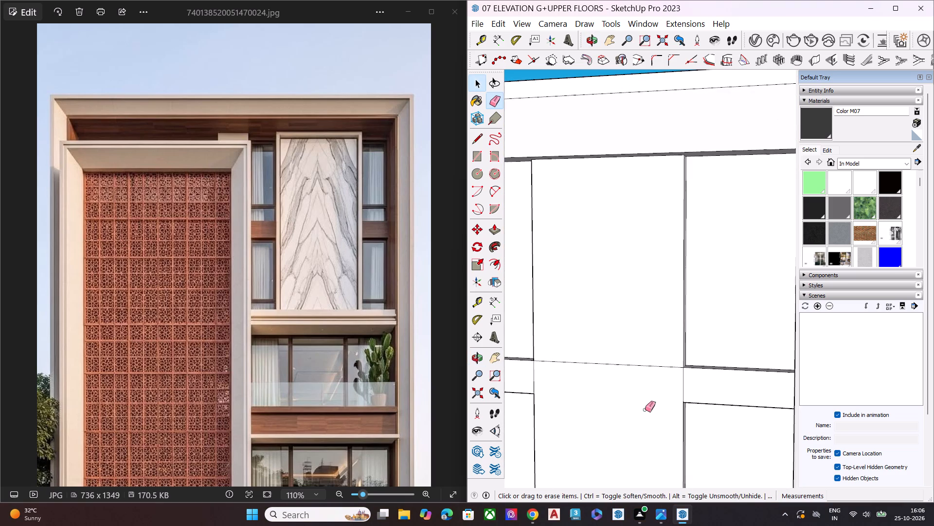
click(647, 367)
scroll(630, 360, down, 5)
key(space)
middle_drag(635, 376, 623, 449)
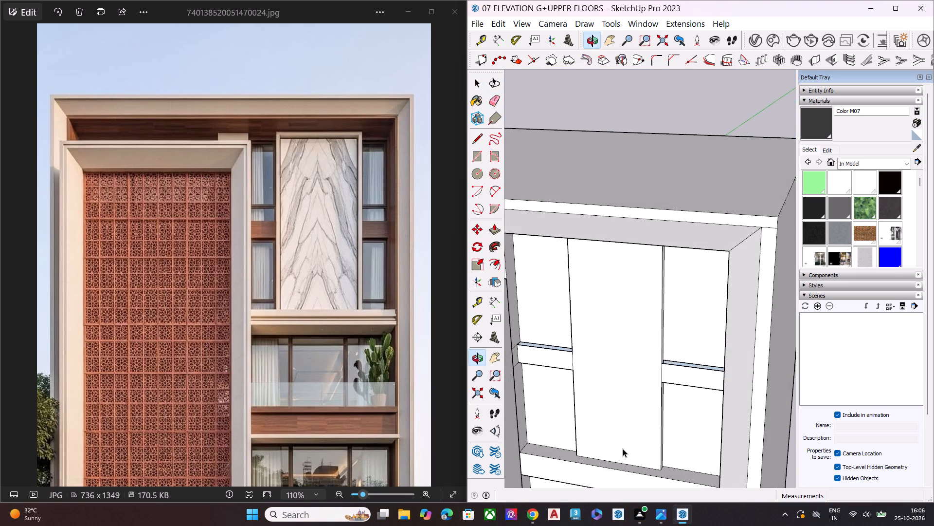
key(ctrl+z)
Soften the horizontal line crossing the front of the tall panel instead of deleting it.
scroll(572, 376, up, 8)
key(space)
middle_drag(602, 360, 647, 364)
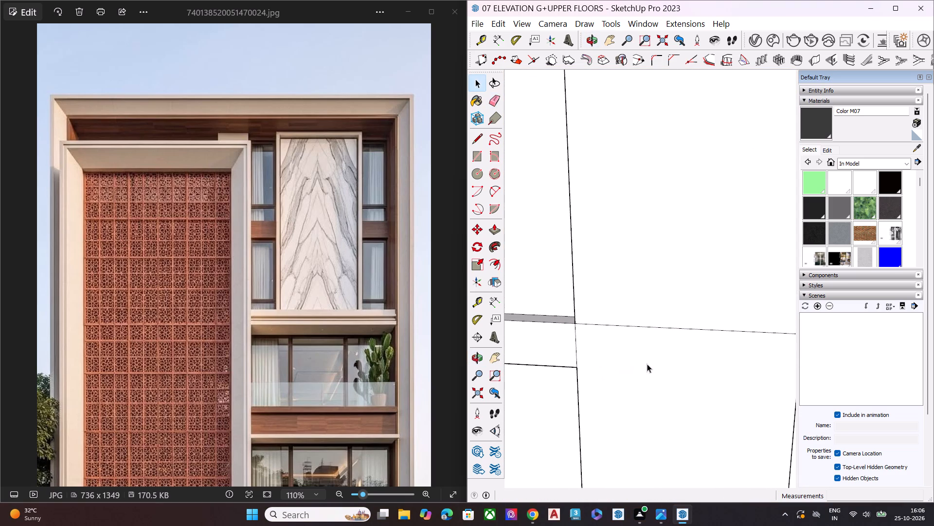
key(e)
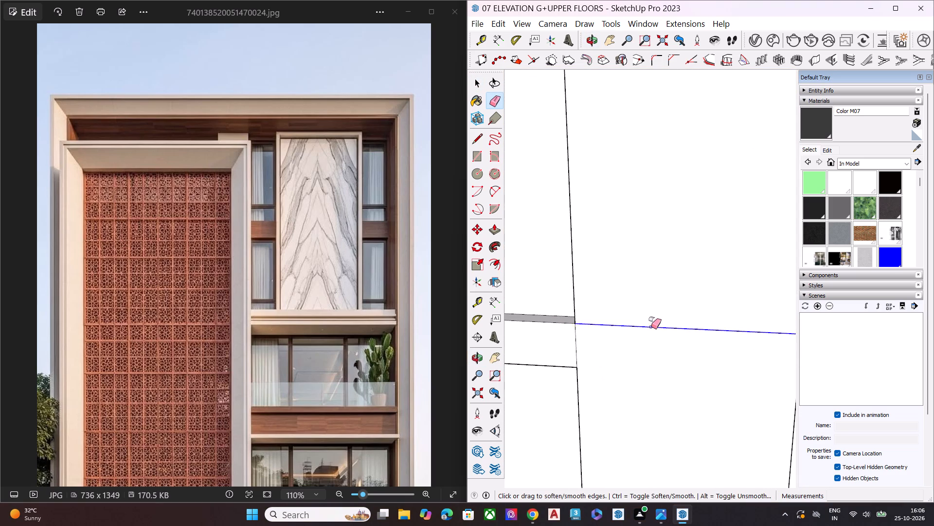
click(651, 326)
key(space)
Rotate the leaf-patterned picture beside the building 90 degrees clockwise about its upper corner so it stands in portrait orientation.
scroll(571, 330, down, 11)
scroll(582, 336, up, 1)
scroll(583, 340, down, 2)
middle_drag(583, 342, 602, 323)
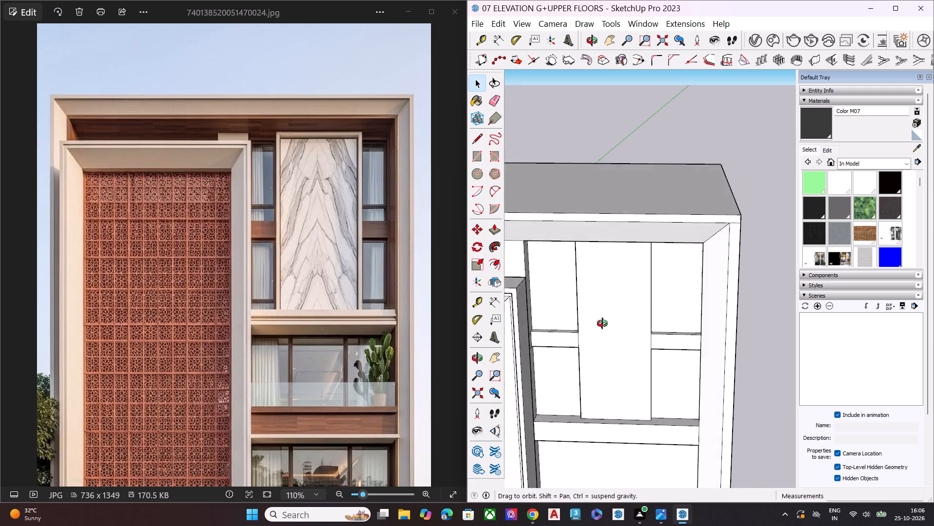
middle_drag(602, 323, 619, 312)
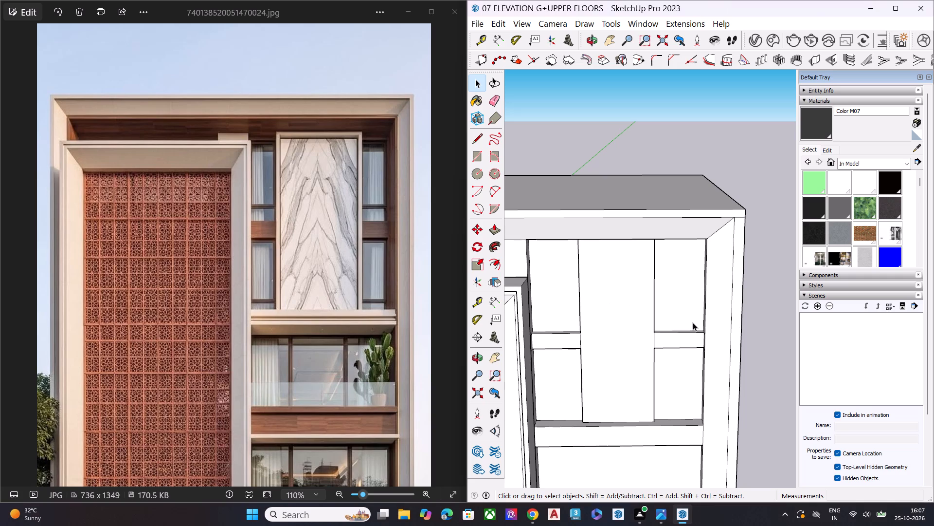
scroll(682, 351, down, 7)
middle_drag(641, 368, 669, 306)
key(space)
scroll(649, 362, down, 1)
scroll(647, 362, up, 1)
scroll(641, 363, down, 5)
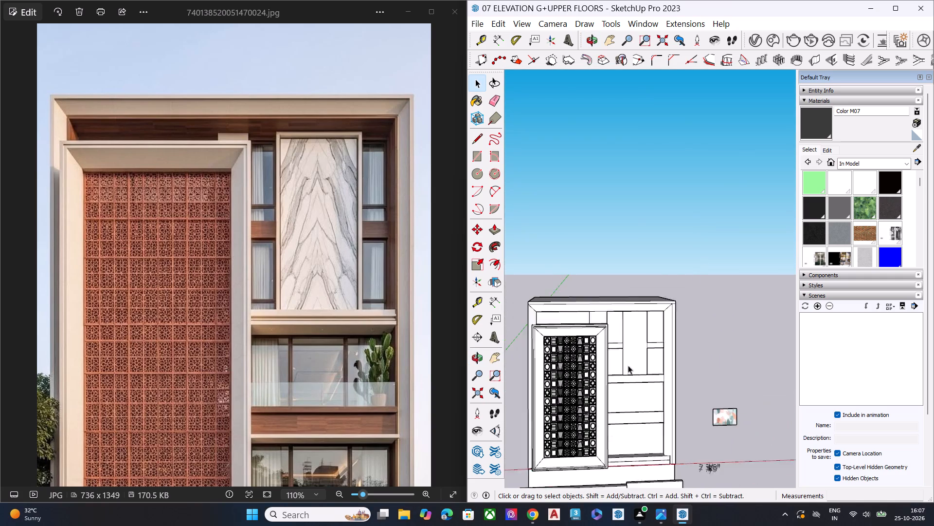
scroll(628, 365, down, 1)
scroll(766, 423, up, 9)
drag(701, 442, 612, 357)
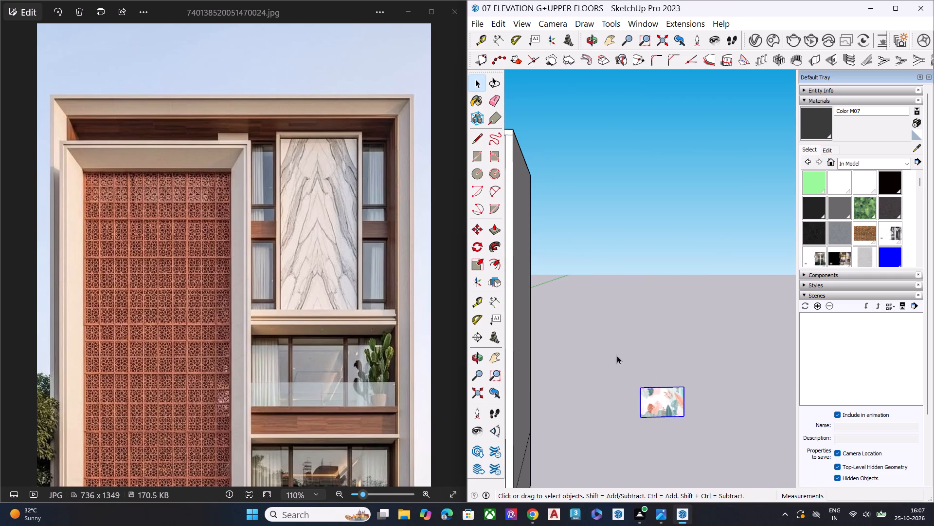
scroll(691, 403, up, 12)
scroll(619, 408, up, 8)
scroll(614, 407, down, 8)
middle_drag(684, 401, 661, 415)
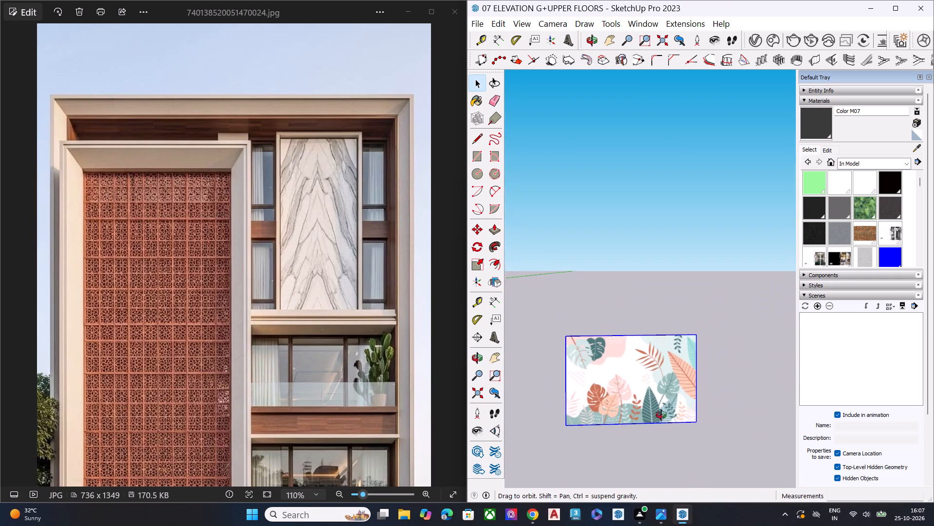
middle_drag(661, 415, 623, 425)
scroll(625, 424, up, 1)
key(q)
scroll(684, 370, up, 2)
click(705, 320)
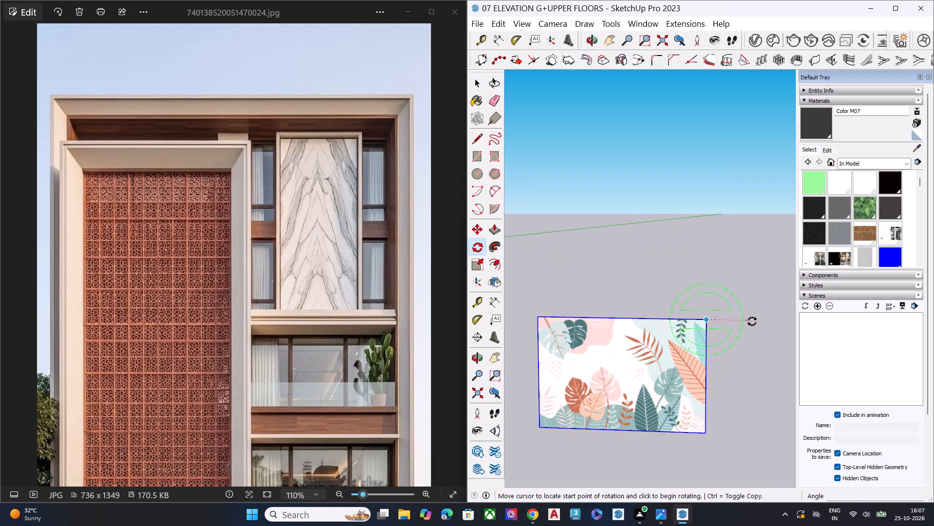
click(752, 321)
click(703, 357)
key(space)
Move the leaf-patterned picture by its upper-right corner onto the upper-right front corner of the tall panel.
drag(711, 383, 562, 137)
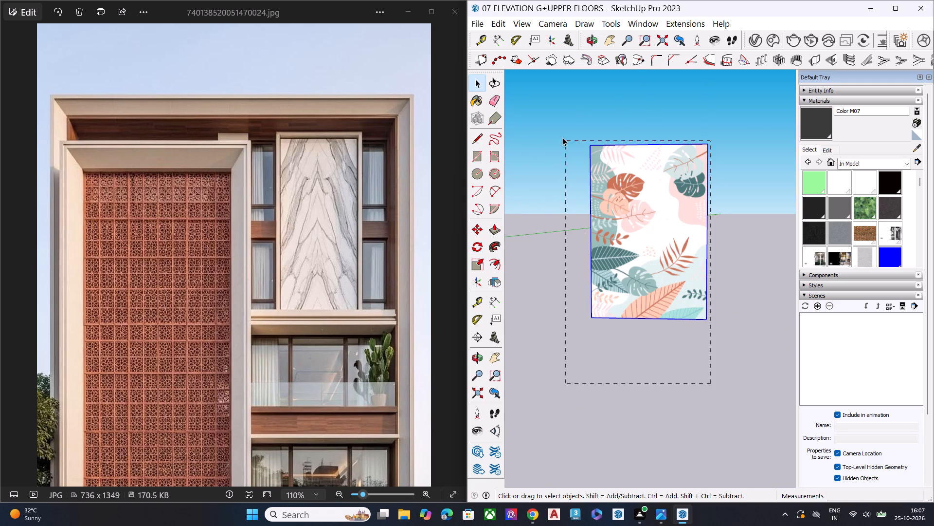
drag(562, 137, 568, 123)
scroll(662, 185, up, 1)
scroll(662, 185, down, 1)
scroll(662, 185, up, 4)
middle_drag(656, 211, 519, 383)
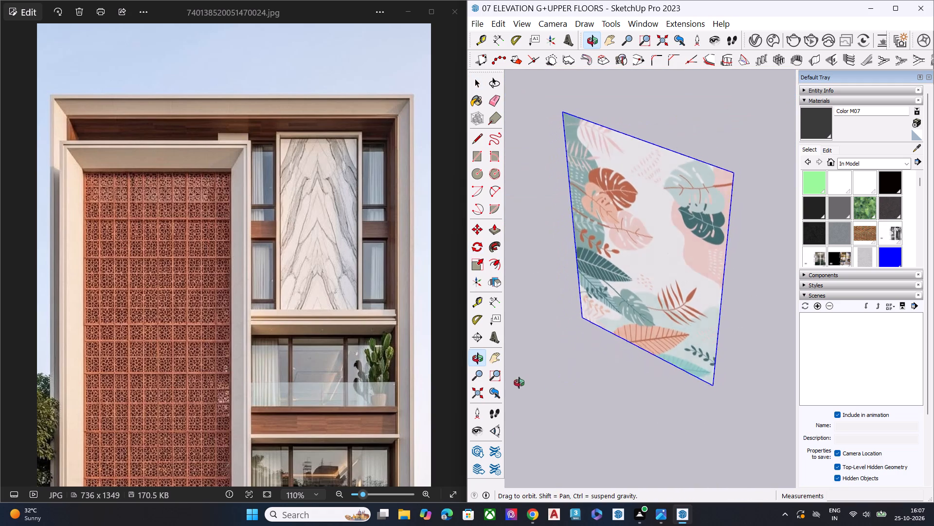
middle_drag(519, 383, 504, 394)
scroll(641, 292, up, 6)
middle_drag(686, 236, 523, 328)
key(m)
scroll(622, 295, up, 2)
scroll(679, 292, down, 6)
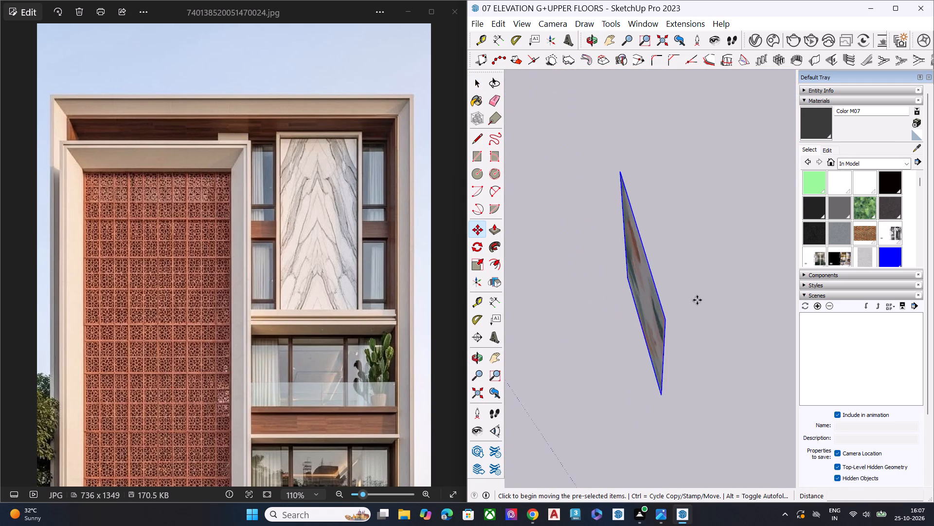
scroll(697, 300, down, 2)
middle_drag(683, 335, 747, 199)
scroll(744, 202, up, 4)
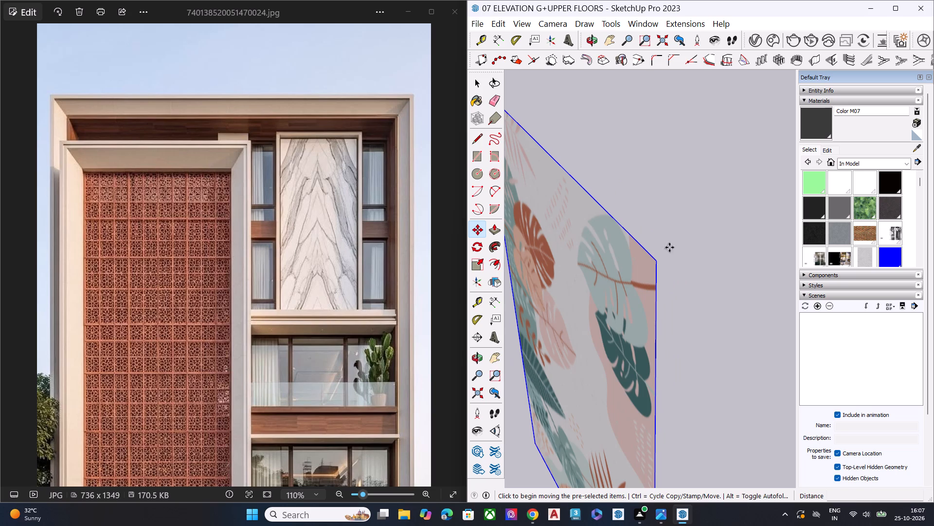
click(656, 261)
scroll(662, 213, down, 15)
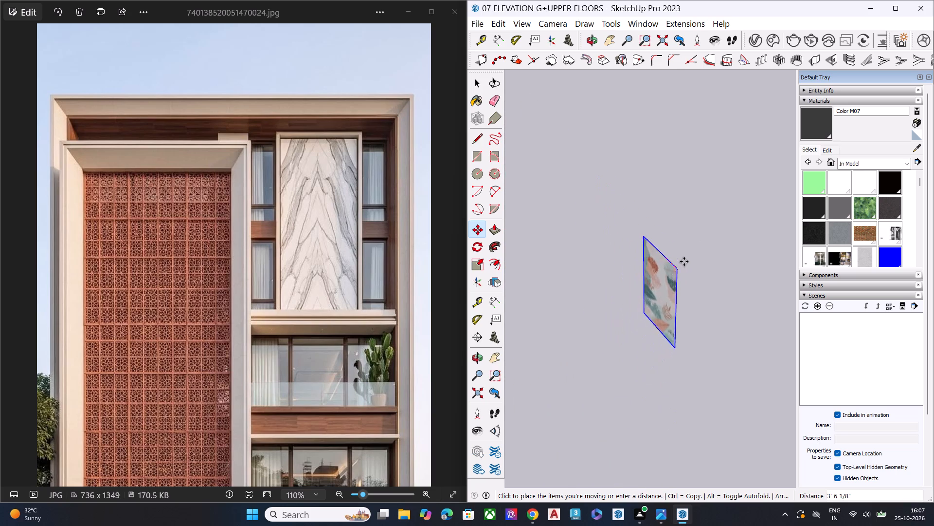
scroll(684, 262, down, 6)
scroll(720, 280, down, 16)
scroll(716, 307, up, 1)
scroll(642, 287, down, 2)
scroll(581, 265, up, 2)
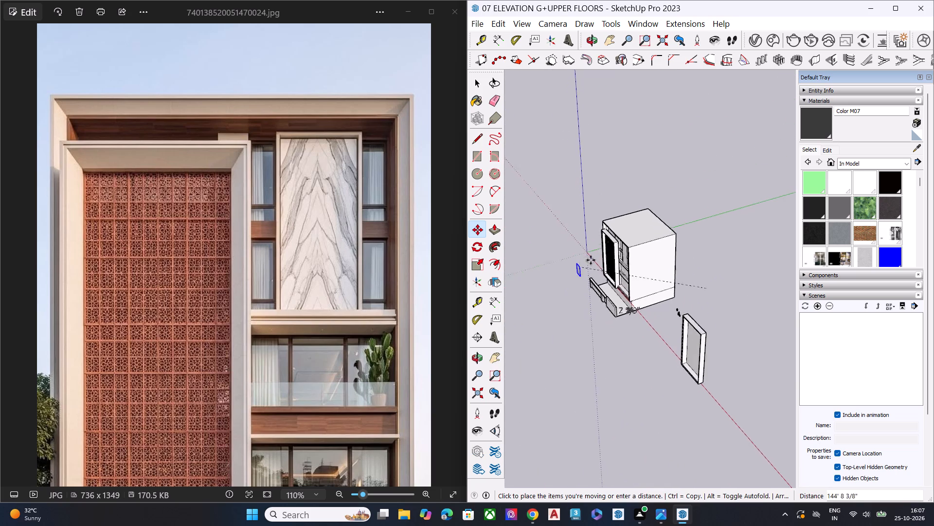
scroll(591, 260, up, 7)
scroll(666, 245, up, 9)
scroll(642, 282, up, 1)
middle_drag(643, 277, 761, 120)
scroll(761, 120, up, 8)
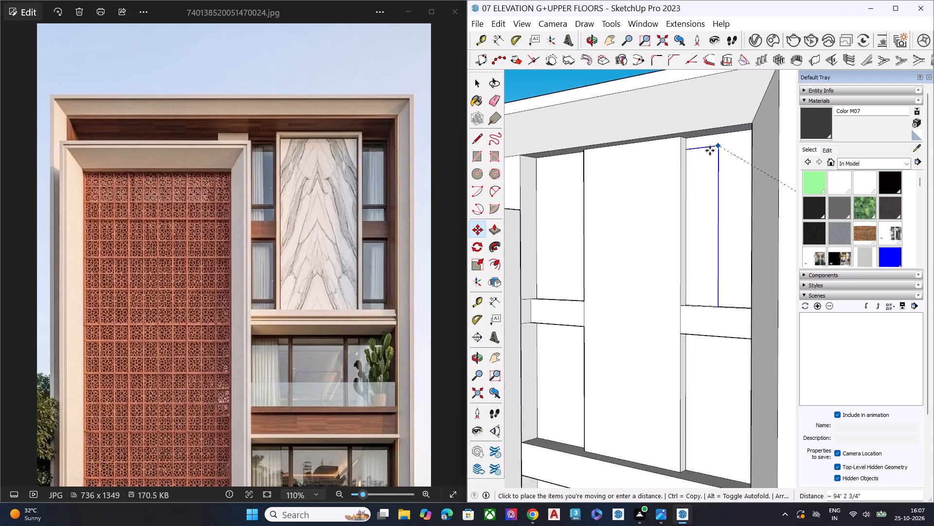
scroll(654, 151, up, 9)
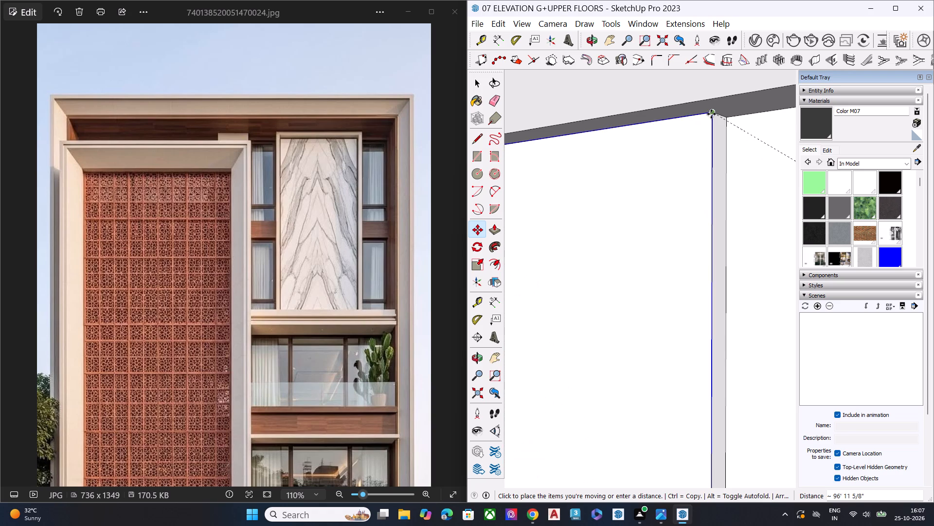
click(711, 114)
Shift the picture about 1/4" away from the tall panel's upper-right corner, along the panel's top edge.
scroll(696, 212, down, 2)
scroll(696, 221, up, 1)
scroll(696, 235, down, 4)
middle_drag(690, 279, 650, 309)
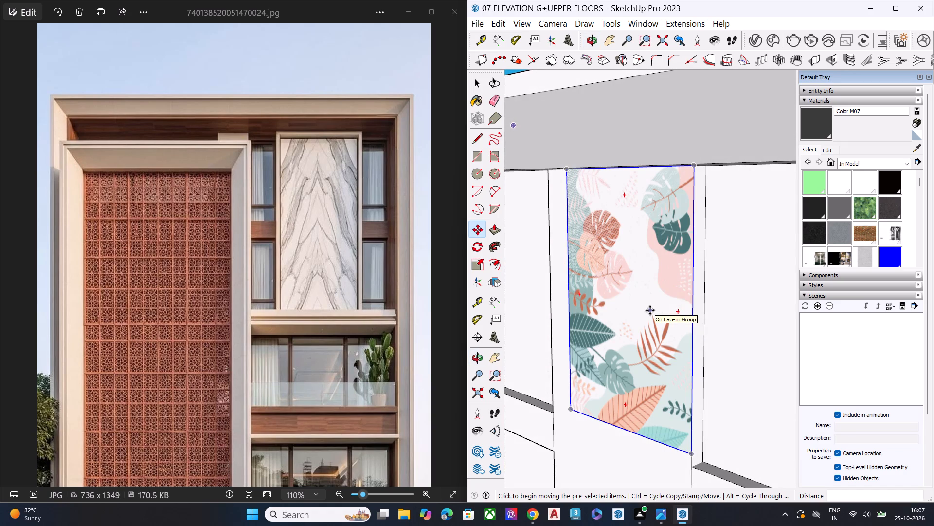
key(s)
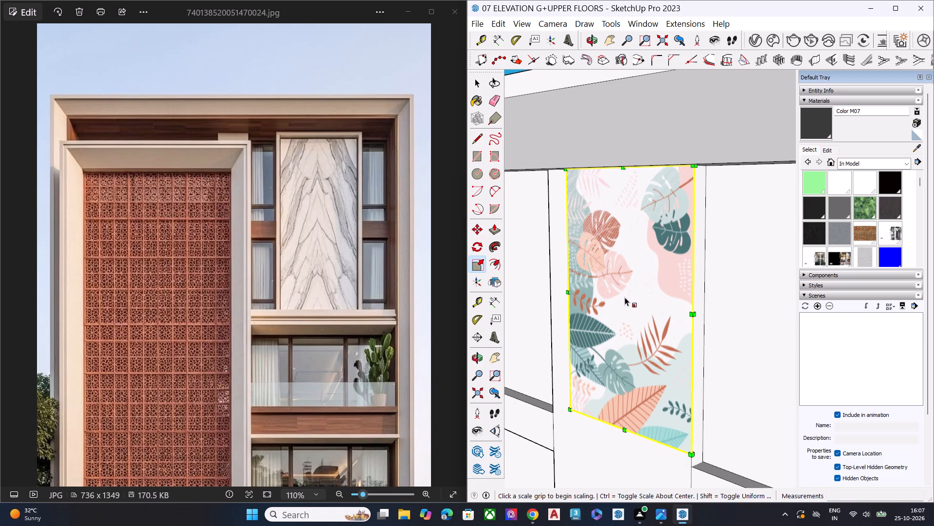
scroll(682, 165, up, 6)
middle_drag(683, 175, 642, 157)
scroll(640, 156, up, 4)
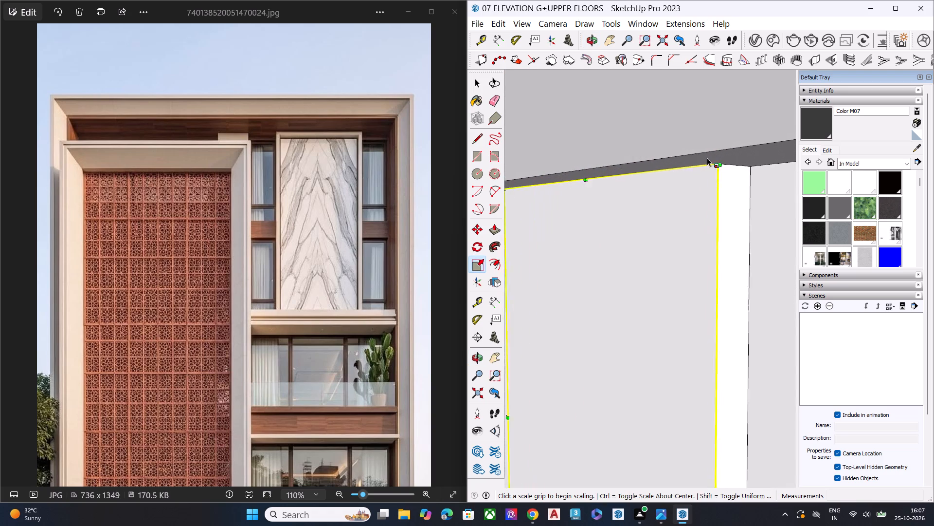
scroll(707, 158, up, 13)
scroll(698, 162, up, 8)
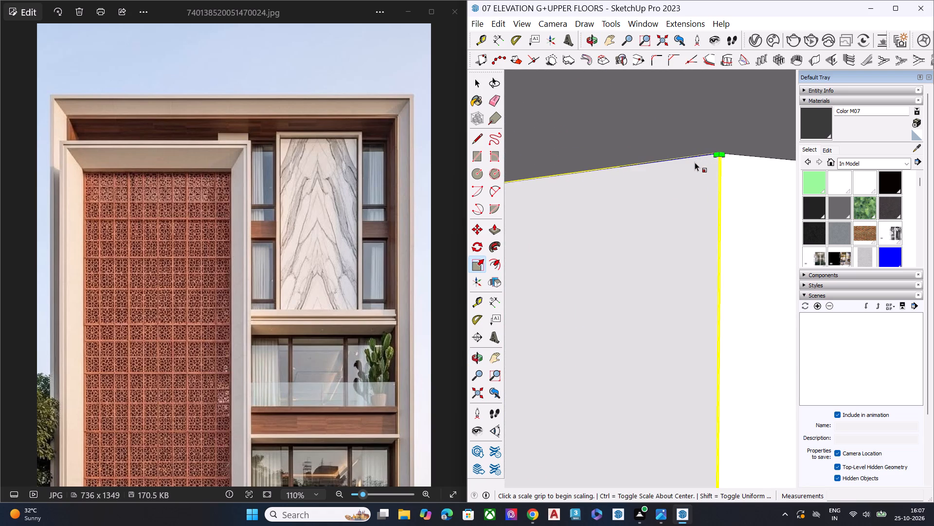
key(m)
click(718, 153)
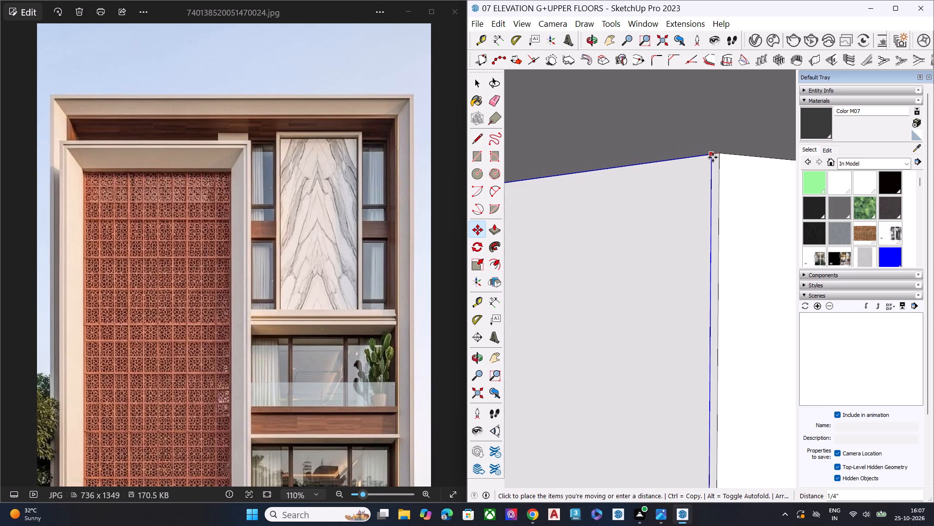
click(711, 150)
Examine how the leaf-patterned picture fits the tall panel's corner, width and height.
scroll(708, 186, up, 8)
scroll(621, 208, down, 8)
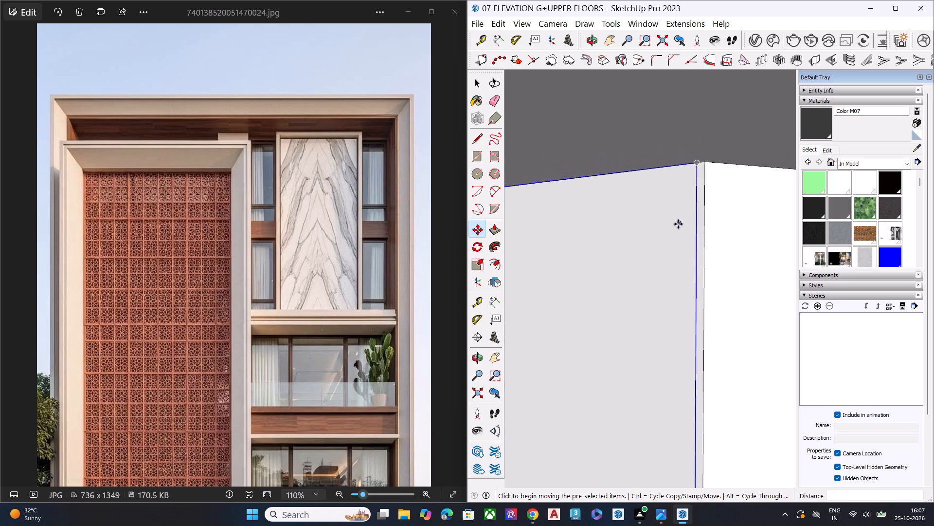
scroll(678, 224, down, 1)
middle_drag(654, 238, 846, 230)
scroll(846, 231, up, 1)
scroll(692, 235, down, 9)
scroll(649, 233, down, 11)
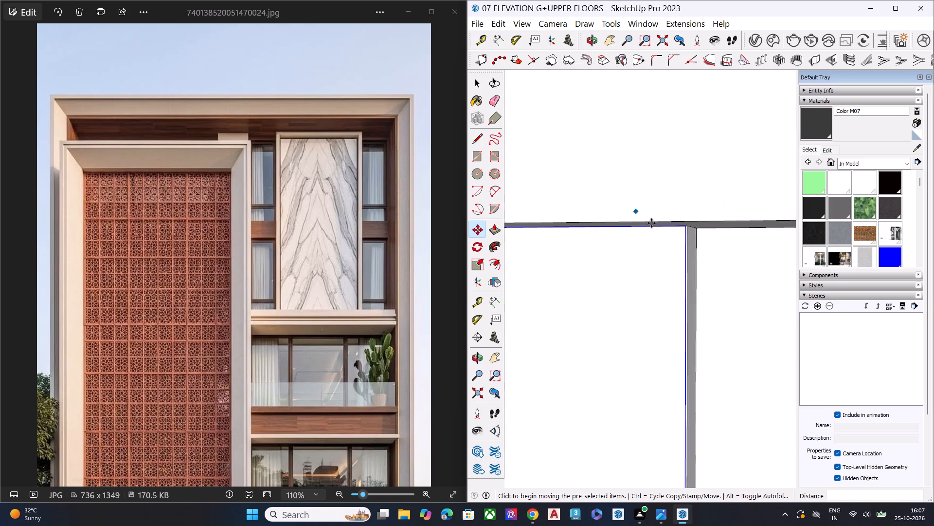
scroll(651, 223, down, 14)
middle_drag(667, 239, 674, 254)
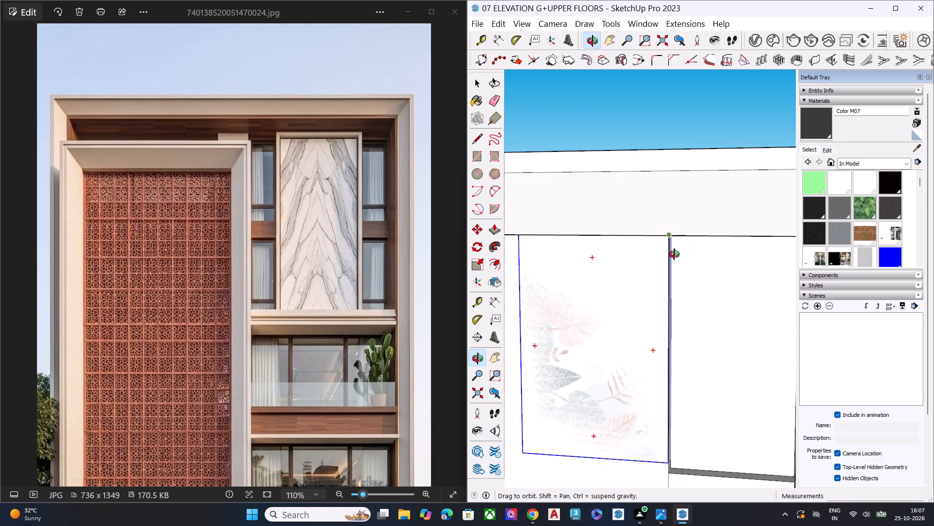
middle_drag(674, 254, 779, 282)
scroll(662, 257, down, 8)
scroll(649, 325, up, 3)
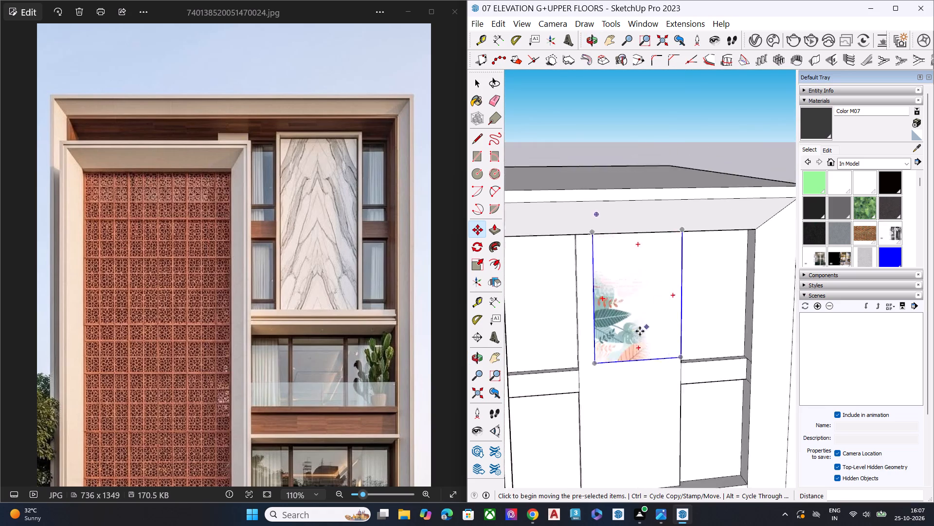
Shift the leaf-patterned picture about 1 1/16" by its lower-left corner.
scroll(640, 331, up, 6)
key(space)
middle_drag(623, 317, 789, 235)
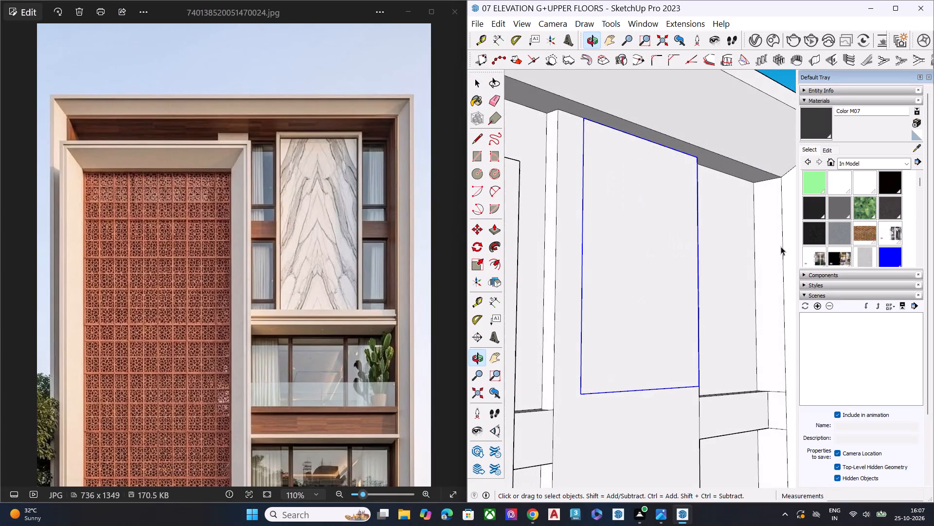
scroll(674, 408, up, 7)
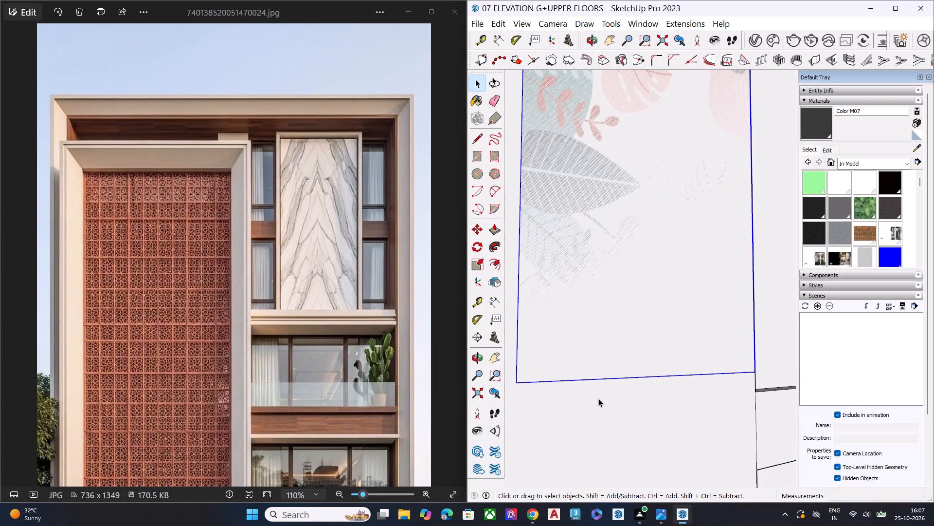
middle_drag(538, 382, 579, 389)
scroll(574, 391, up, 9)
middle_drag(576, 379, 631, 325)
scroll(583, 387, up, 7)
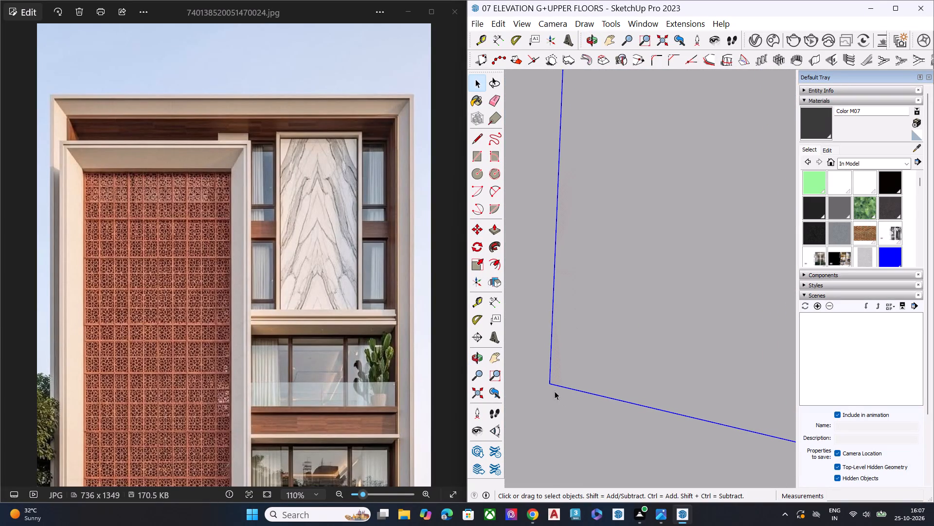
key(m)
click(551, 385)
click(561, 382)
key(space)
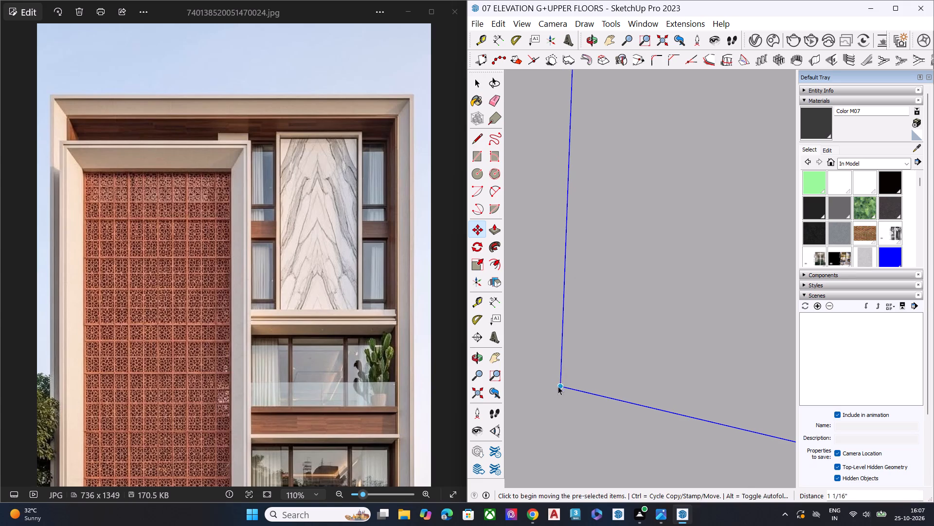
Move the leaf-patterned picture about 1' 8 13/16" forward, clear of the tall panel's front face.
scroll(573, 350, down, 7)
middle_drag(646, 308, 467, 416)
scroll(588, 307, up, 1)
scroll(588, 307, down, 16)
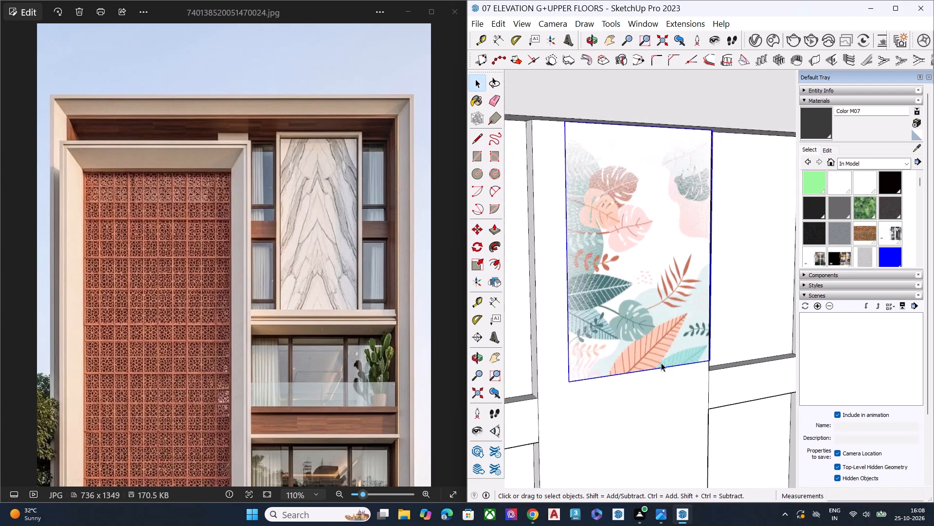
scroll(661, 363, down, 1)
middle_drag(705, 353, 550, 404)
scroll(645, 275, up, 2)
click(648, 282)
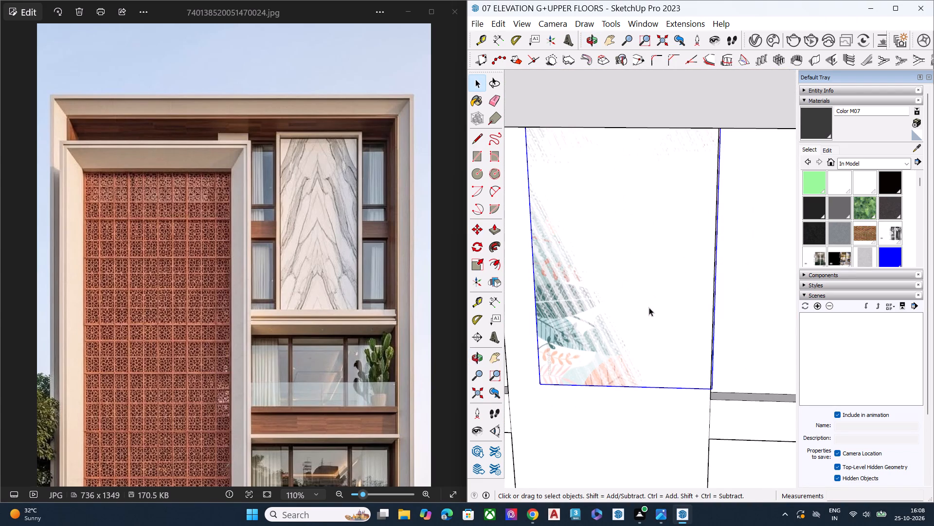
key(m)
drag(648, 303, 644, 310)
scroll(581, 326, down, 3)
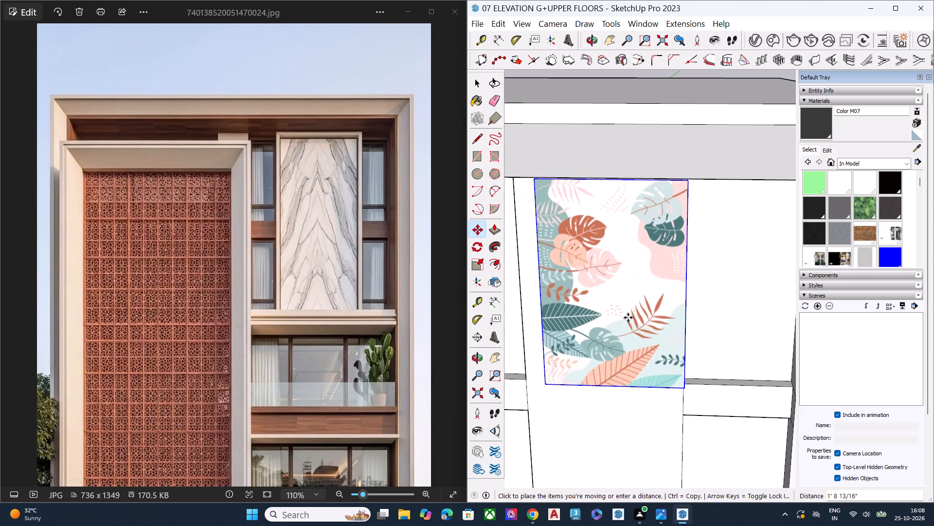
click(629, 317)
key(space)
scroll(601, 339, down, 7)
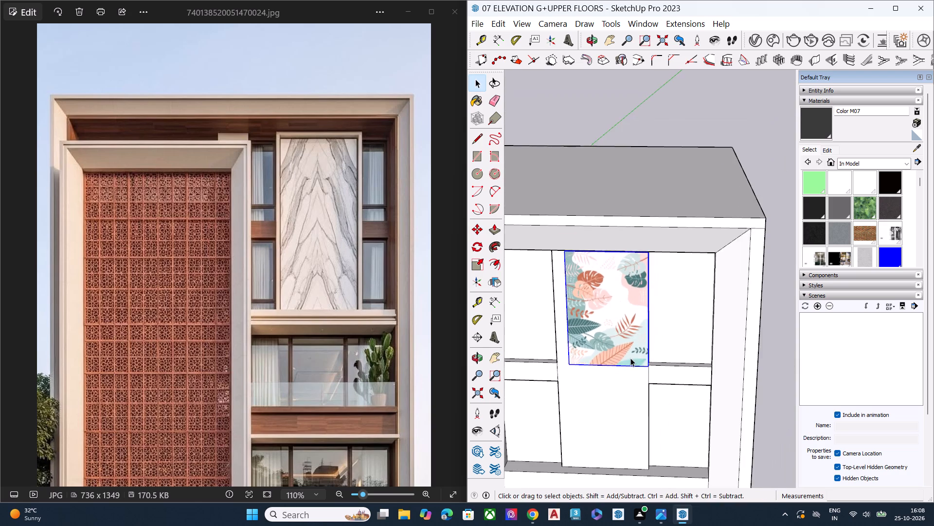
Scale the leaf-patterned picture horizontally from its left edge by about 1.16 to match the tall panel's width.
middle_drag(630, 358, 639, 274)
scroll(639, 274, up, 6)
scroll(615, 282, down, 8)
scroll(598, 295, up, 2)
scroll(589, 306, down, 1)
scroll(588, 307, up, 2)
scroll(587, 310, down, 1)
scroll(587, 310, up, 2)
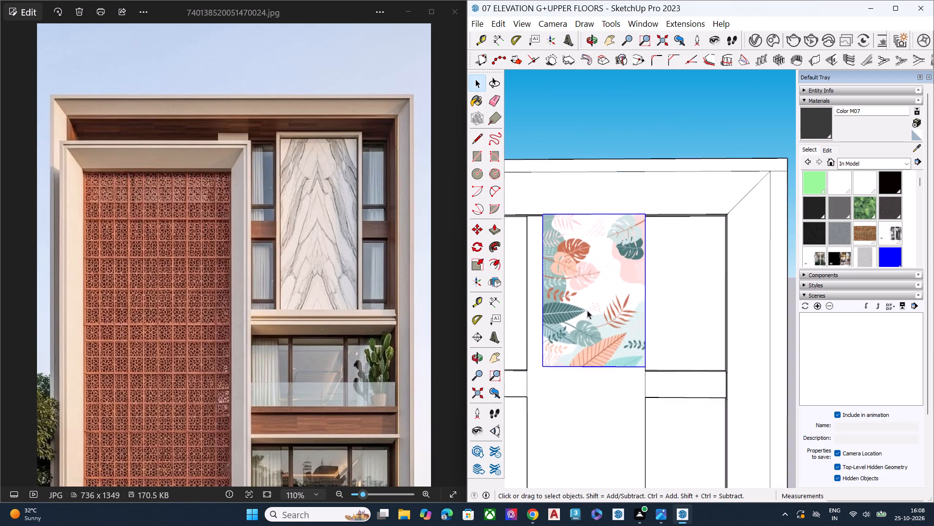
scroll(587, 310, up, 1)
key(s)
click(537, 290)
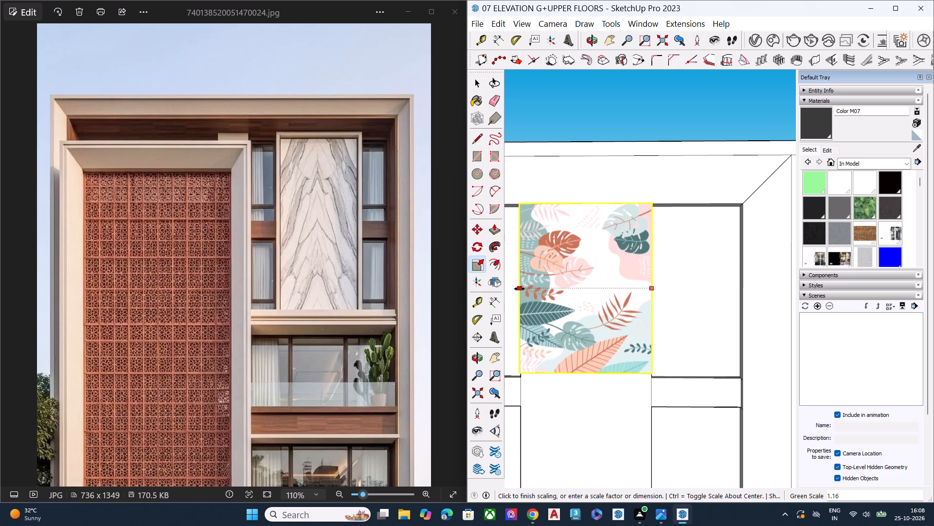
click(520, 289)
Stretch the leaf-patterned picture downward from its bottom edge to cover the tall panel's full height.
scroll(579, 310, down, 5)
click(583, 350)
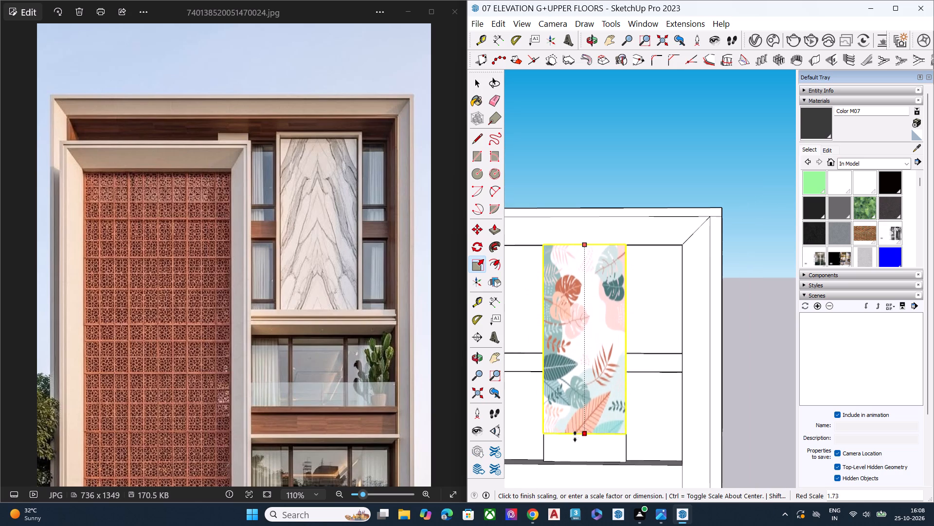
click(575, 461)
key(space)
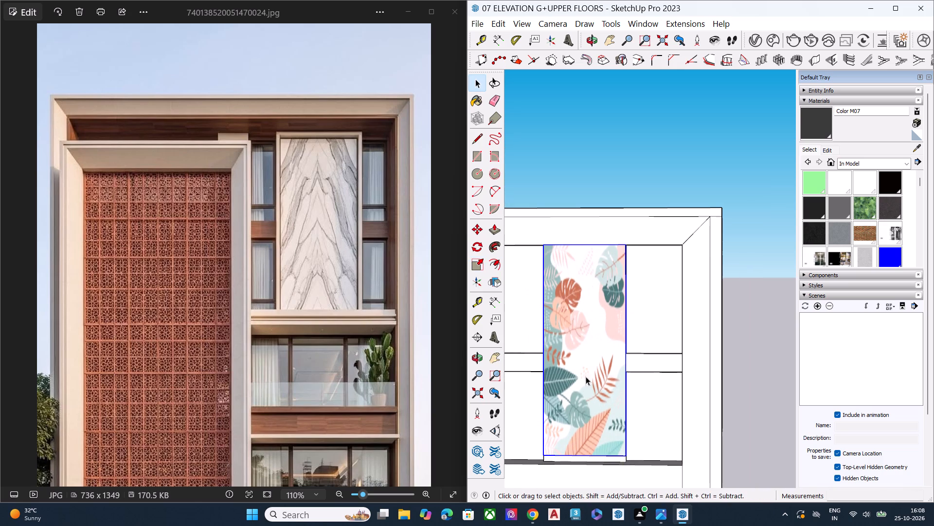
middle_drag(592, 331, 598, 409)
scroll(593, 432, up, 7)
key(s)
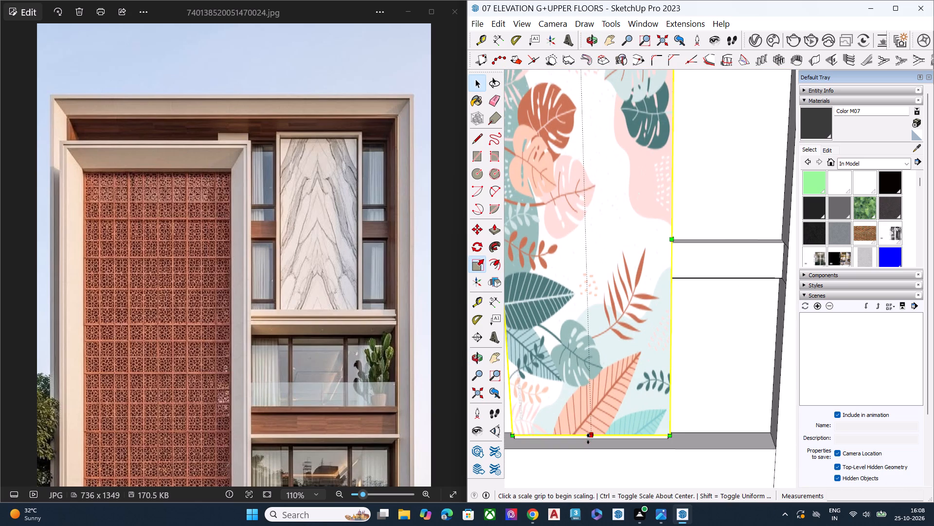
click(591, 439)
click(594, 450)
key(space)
Examine the picture-clad tall panel within the whole front elevation from several angles.
scroll(608, 346, down, 8)
middle_drag(618, 378, 606, 278)
scroll(606, 277, up, 1)
scroll(610, 272, down, 4)
scroll(610, 272, up, 1)
scroll(610, 272, down, 12)
click(719, 336)
key(space)
middle_drag(712, 344, 720, 398)
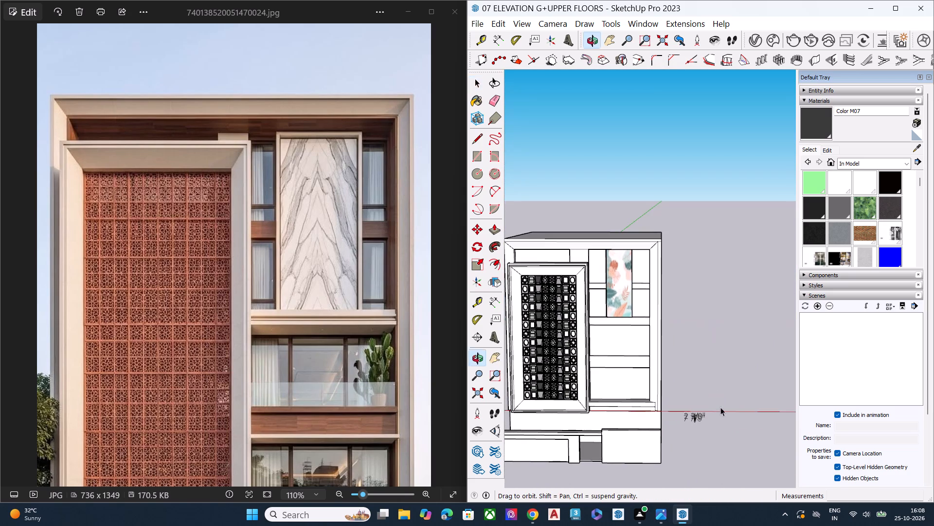
middle_drag(587, 403, 737, 323)
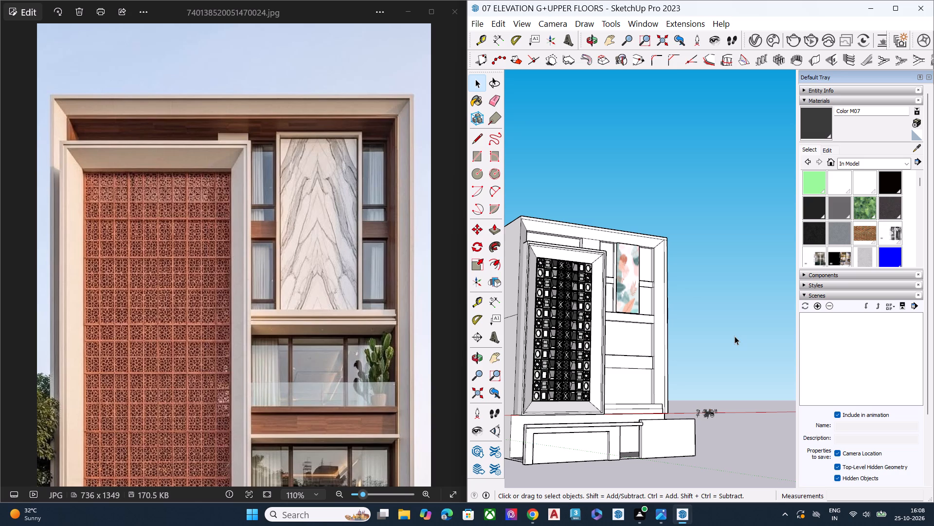
Delete the leaf-patterned picture from in front of the tall panel.
scroll(632, 239, up, 7)
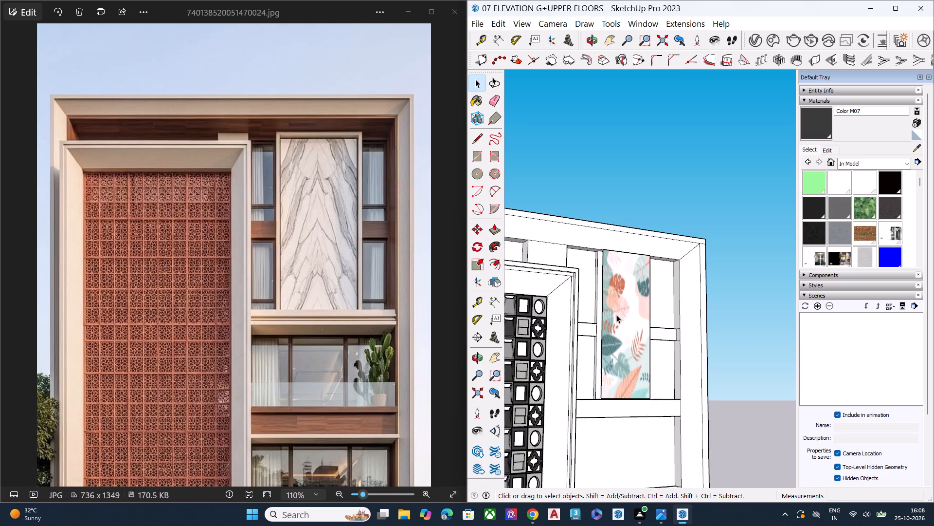
scroll(612, 319, up, 10)
middle_drag(613, 301, 626, 458)
scroll(613, 301, down, 1)
scroll(607, 288, up, 2)
click(607, 261)
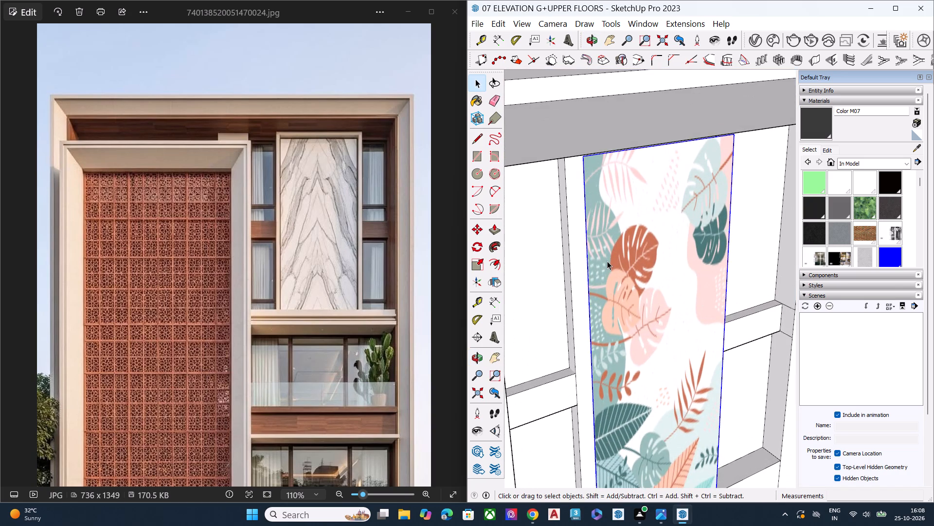
key(Delete)
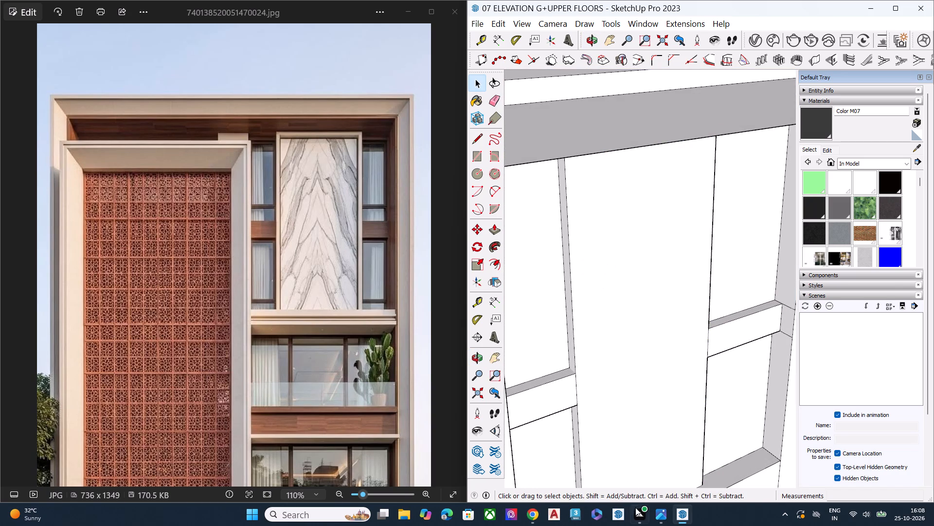
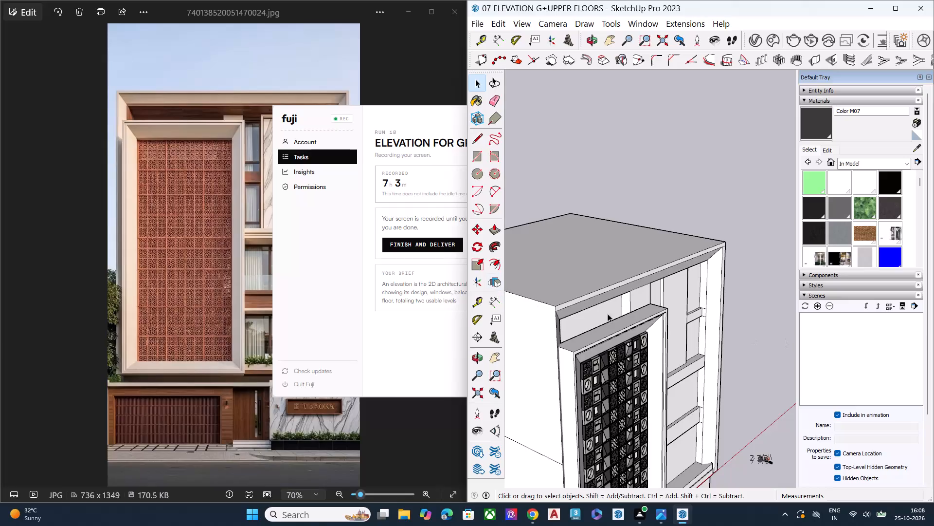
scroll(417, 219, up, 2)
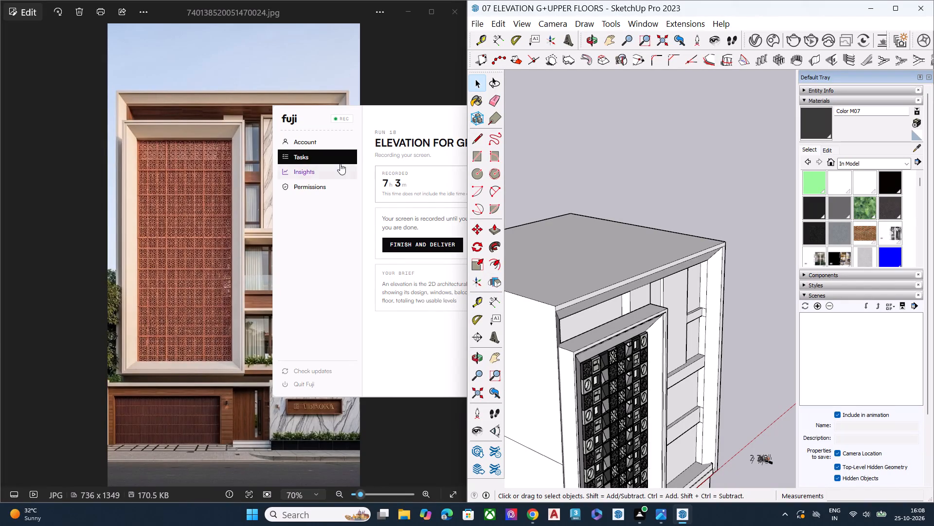
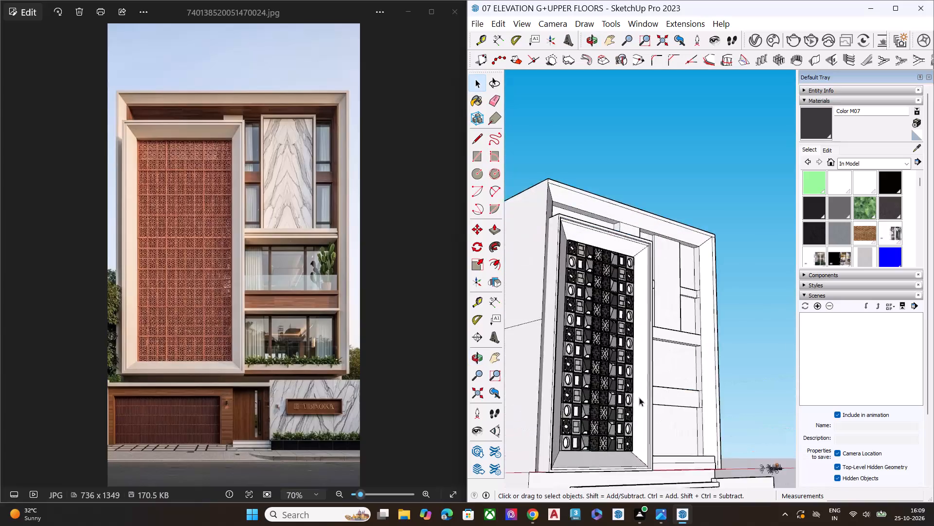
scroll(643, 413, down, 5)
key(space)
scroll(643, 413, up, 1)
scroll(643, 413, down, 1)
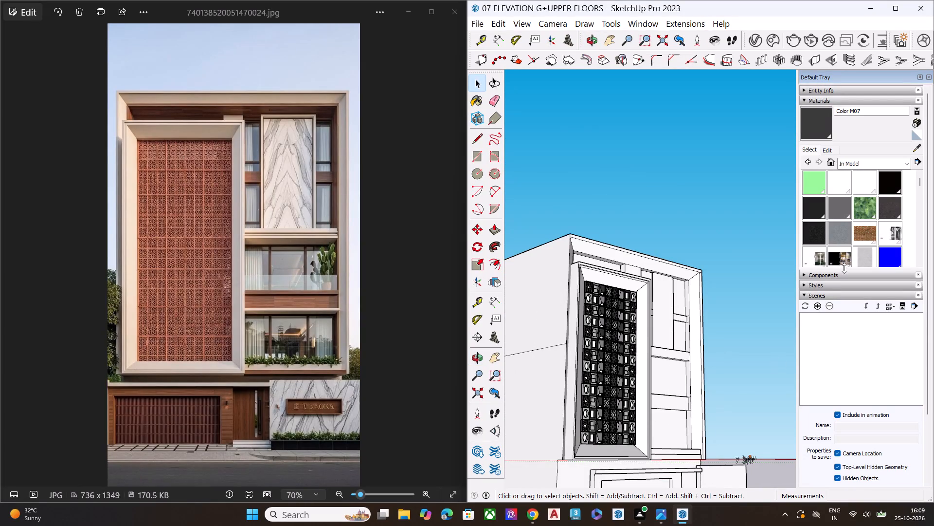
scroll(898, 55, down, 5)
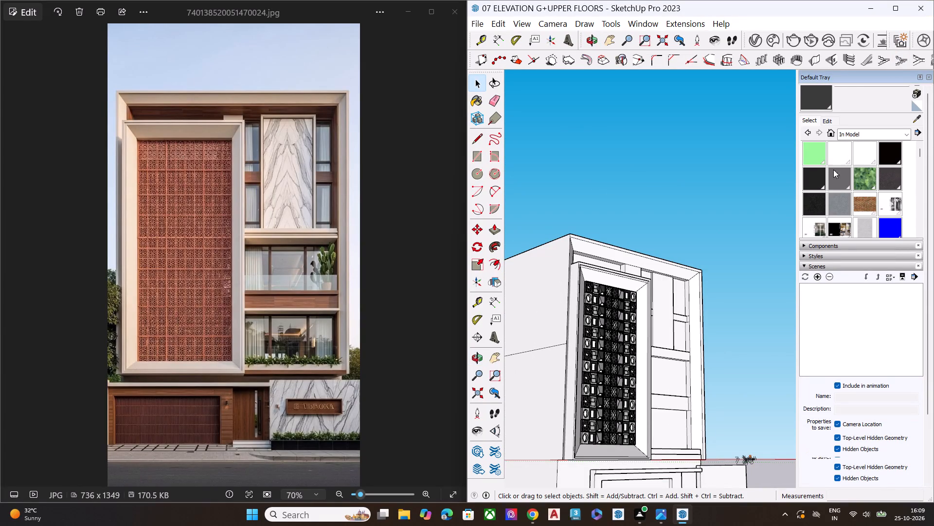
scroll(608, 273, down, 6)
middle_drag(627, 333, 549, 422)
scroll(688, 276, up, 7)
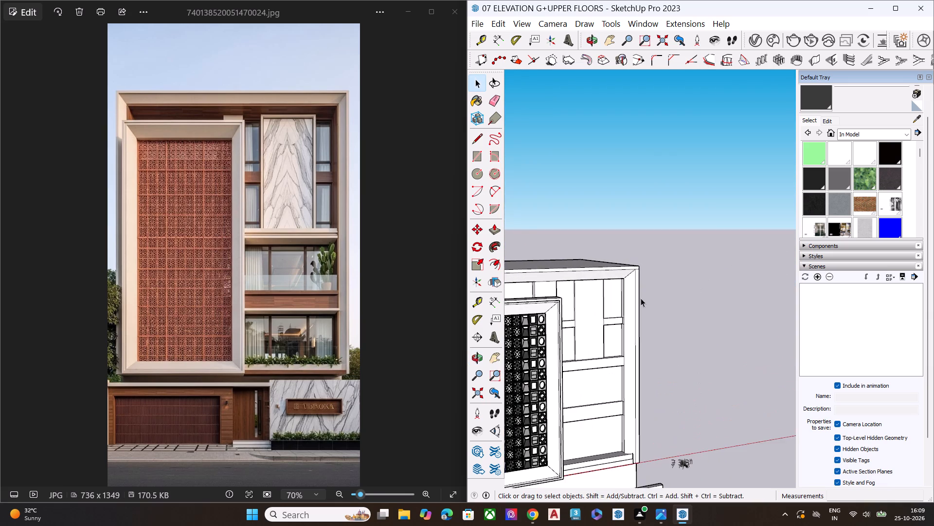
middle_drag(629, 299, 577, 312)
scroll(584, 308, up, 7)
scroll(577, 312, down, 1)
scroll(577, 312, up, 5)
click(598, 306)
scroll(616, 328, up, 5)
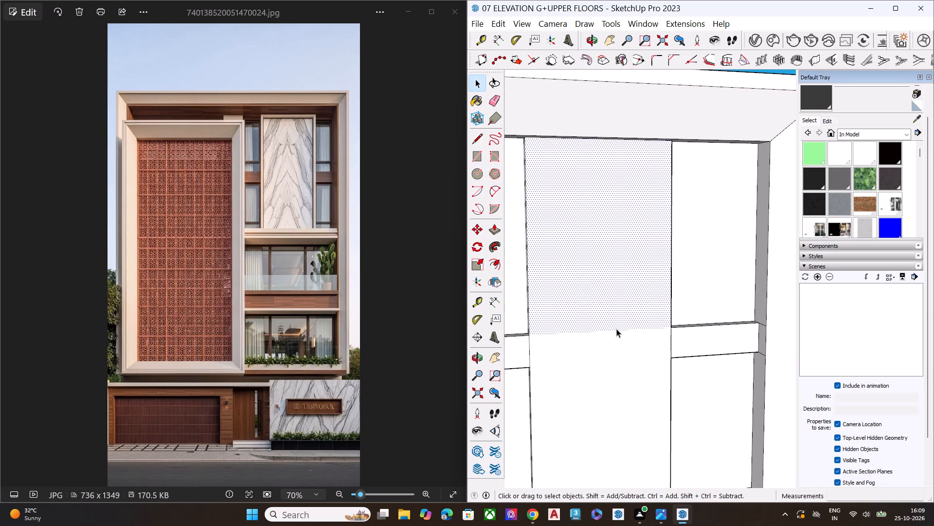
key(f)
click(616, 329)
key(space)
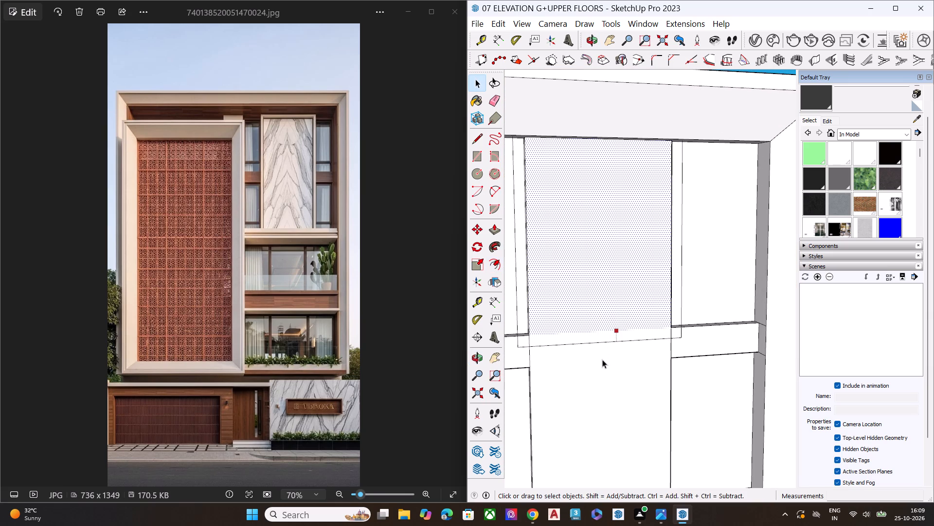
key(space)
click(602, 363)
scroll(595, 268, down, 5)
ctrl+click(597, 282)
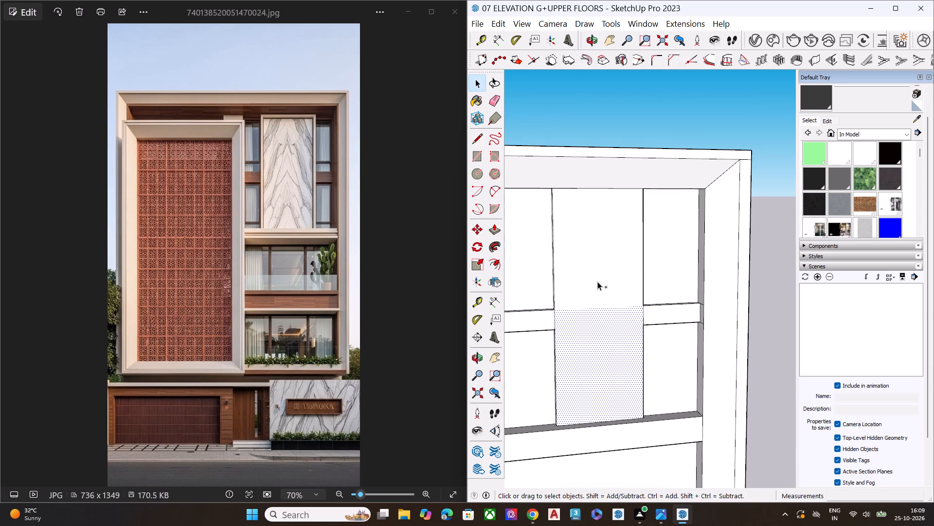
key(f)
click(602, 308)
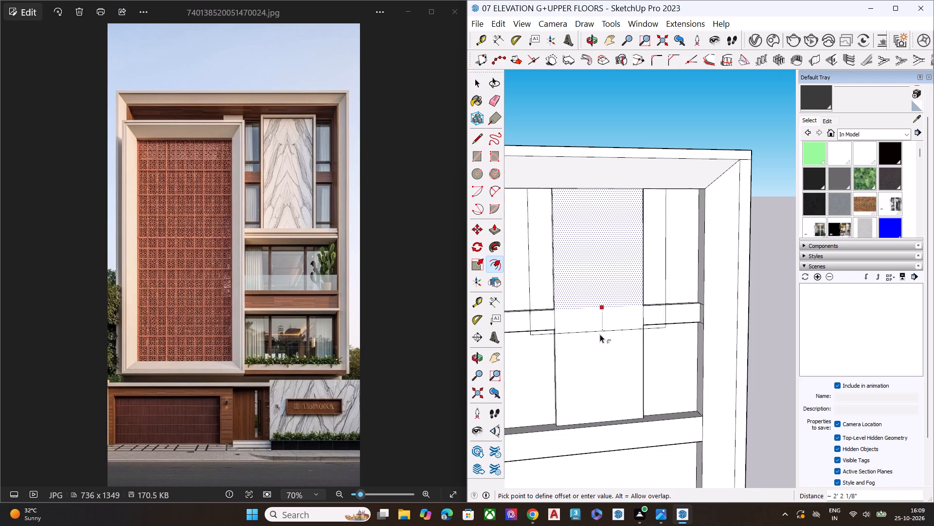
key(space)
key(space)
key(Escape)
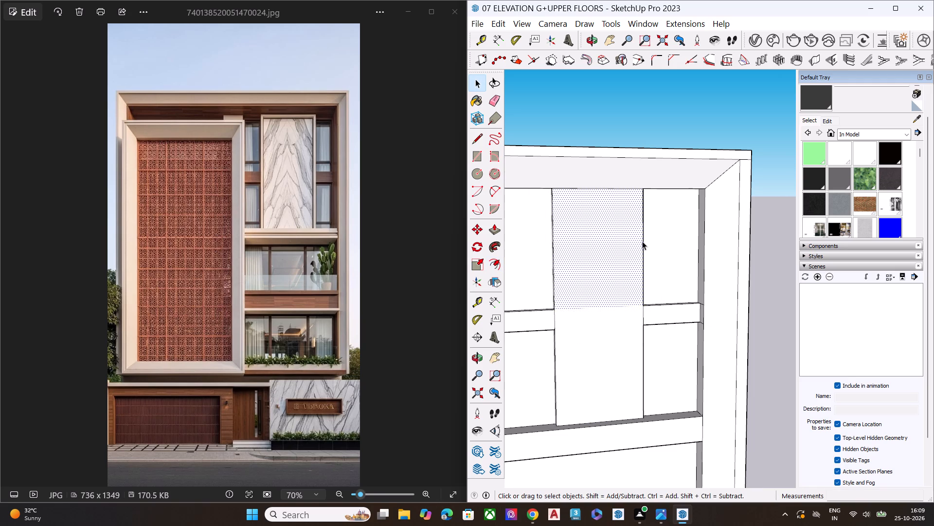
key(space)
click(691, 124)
Undo the leaf-pattern image's placement and the earlier edits that removed the projecting blocks of the tall panel between the upper windows.
key(ctrl+z)
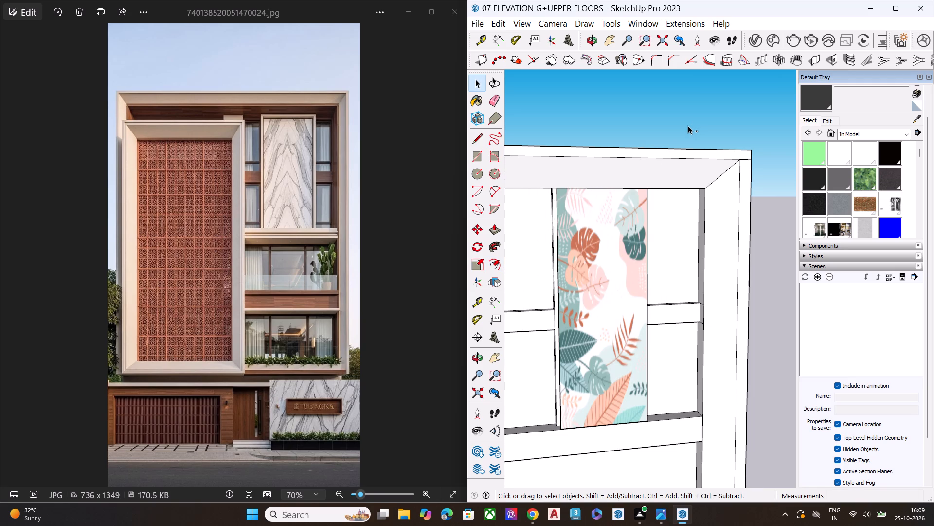
key(ctrl+z)
key(ctrl+z)
key(ctrl+z)
key(ctrl+z)
key(ctrl+z)
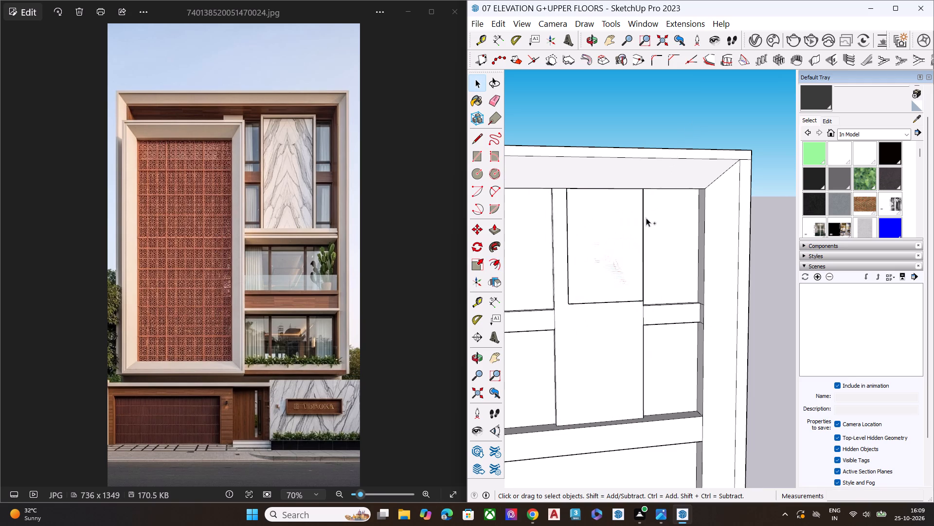
key(ctrl+z)
key(ctrl+z)
key(ctrl+z)
scroll(585, 232, down, 3)
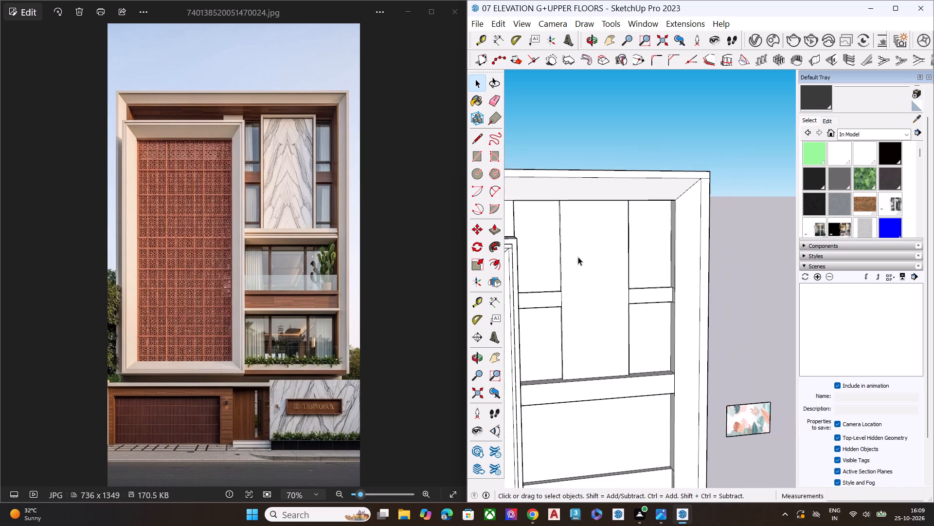
click(577, 299)
middle_drag(592, 300, 724, 400)
key(ctrl+z)
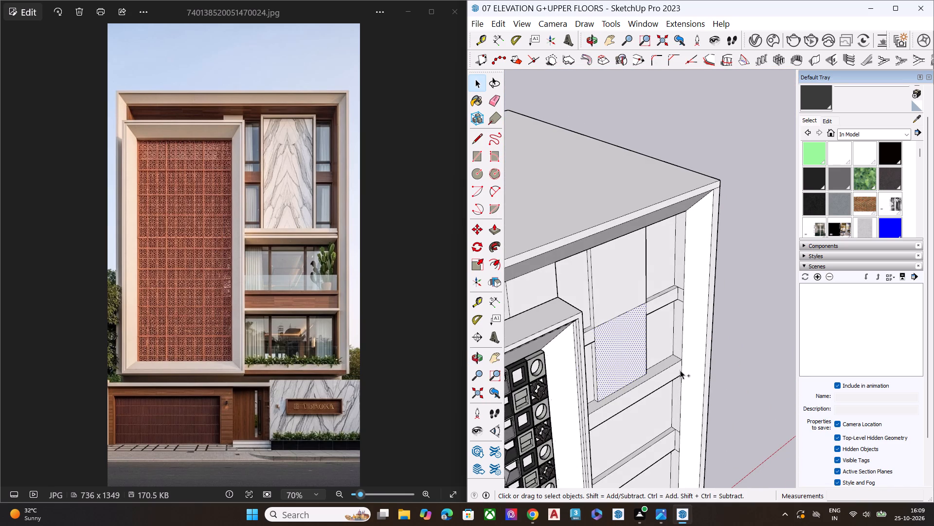
key(ctrl+z)
key(ctrl+z)
key(ctrl+z)
key(ctrl+z)
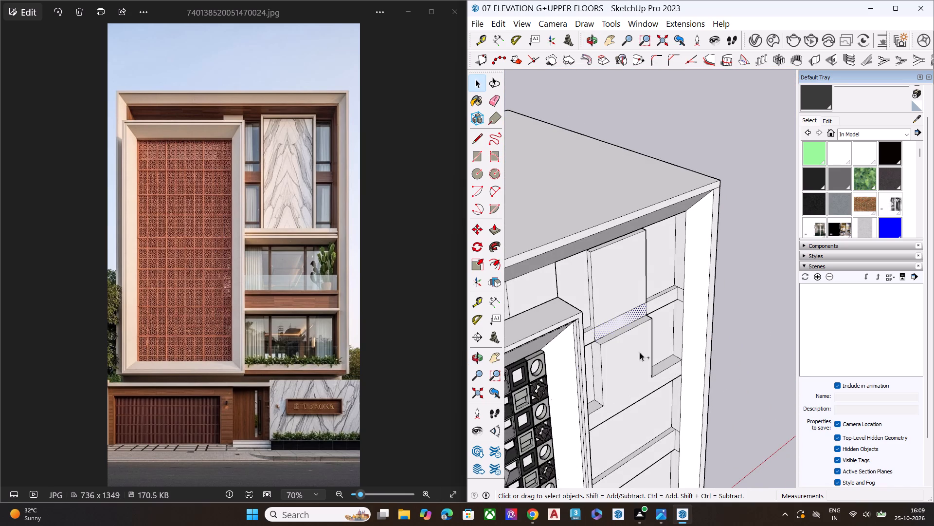
Push/Pull the top face of the tall panel's lower block up to the top corner of the upper block.
scroll(609, 284, up, 7)
click(625, 380)
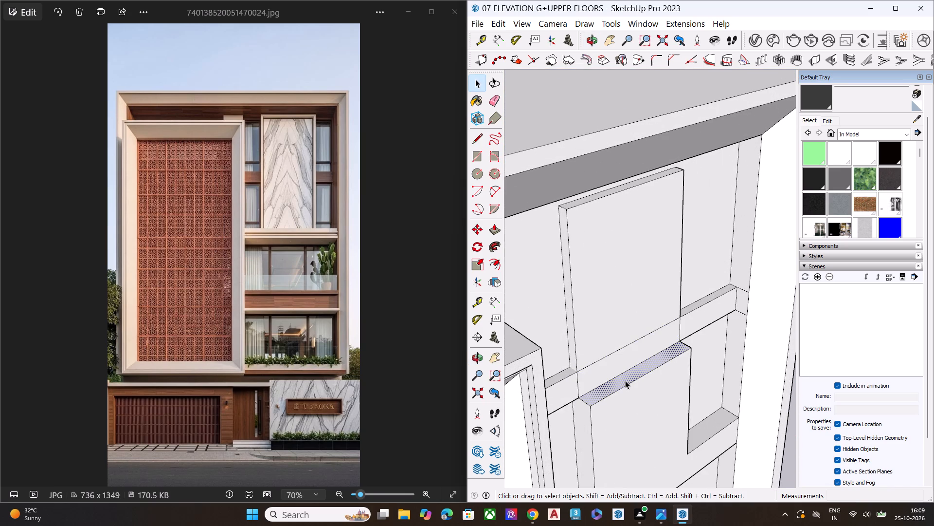
key(p)
click(625, 380)
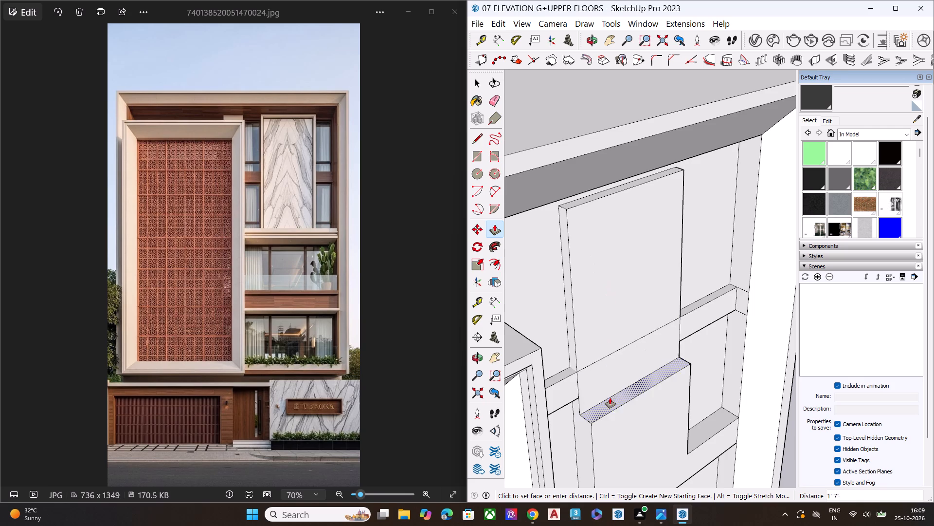
click(608, 264)
click(618, 356)
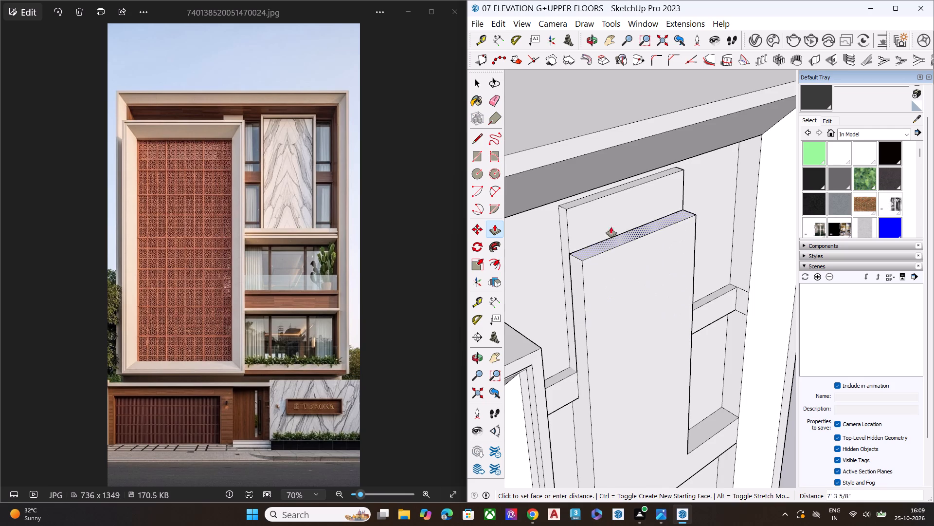
click(574, 202)
key(space)
Erase the leftover seam lines on both side faces and the top face of the projecting tall panel.
scroll(571, 197, up, 7)
middle_drag(572, 298, 592, 268)
scroll(573, 297, up, 2)
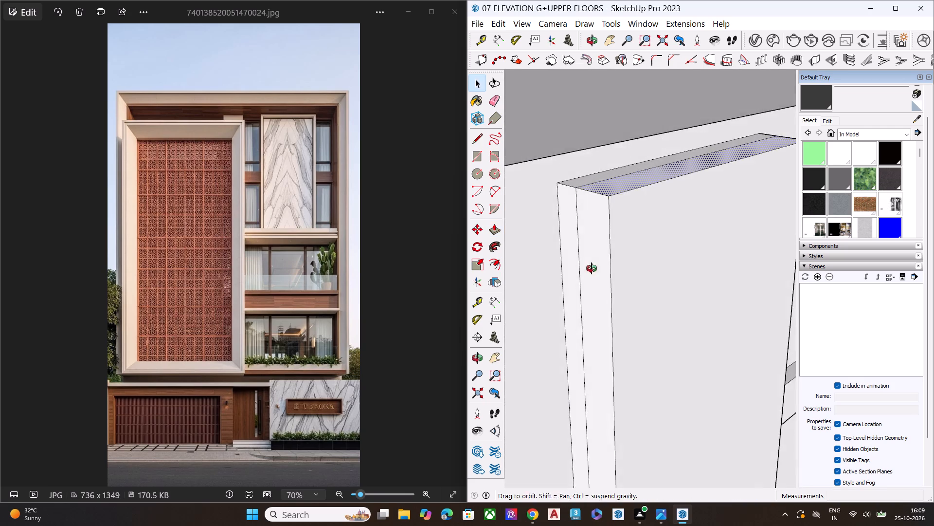
middle_drag(592, 268, 592, 268)
scroll(592, 268, up, 3)
key(e)
click(577, 276)
scroll(576, 259, down, 5)
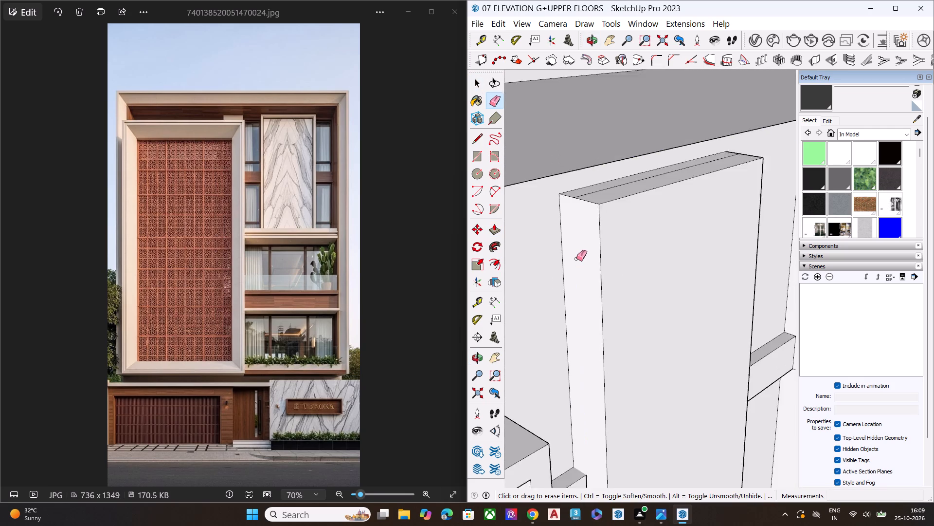
scroll(576, 259, down, 4)
middle_drag(579, 263, 579, 338)
scroll(600, 239, up, 3)
middle_drag(618, 266, 580, 224)
scroll(580, 224, up, 5)
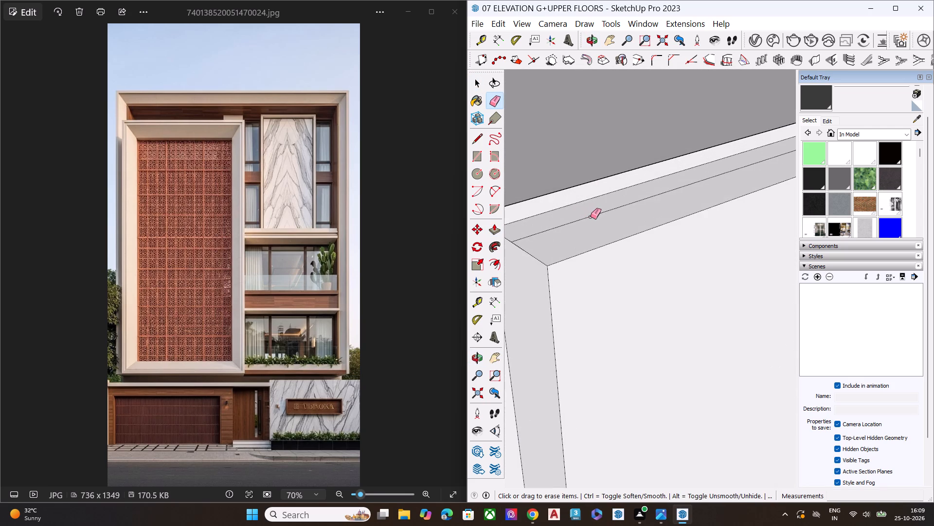
click(591, 215)
scroll(586, 248, down, 7)
middle_drag(710, 272, 453, 269)
middle_drag(671, 284, 572, 264)
scroll(631, 250, up, 2)
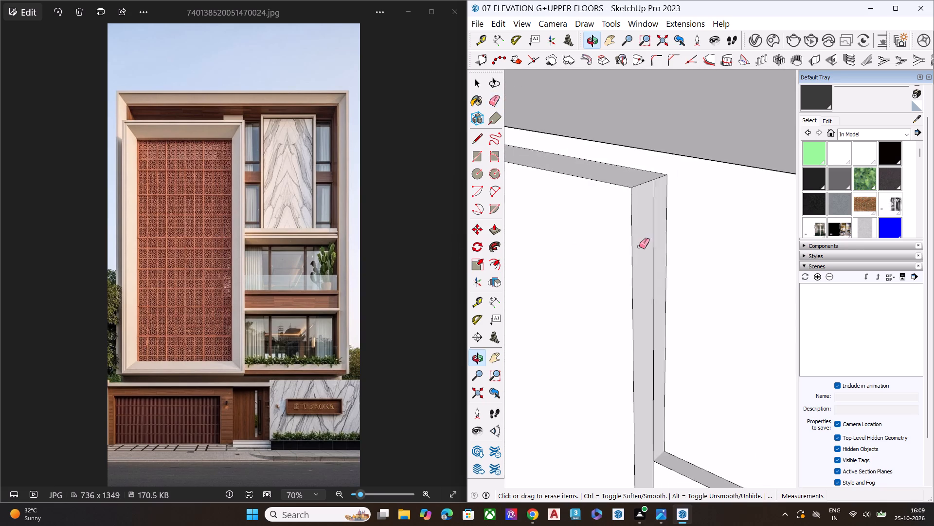
scroll(639, 246, up, 1)
scroll(639, 246, down, 1)
scroll(639, 246, up, 1)
click(656, 244)
scroll(681, 271, down, 7)
Pull the tall panel's top face up to the underside of the outer frame.
key(space)
scroll(644, 209, up, 3)
scroll(641, 211, down, 1)
scroll(640, 213, up, 2)
click(644, 227)
middle_drag(664, 255, 650, 219)
key(p)
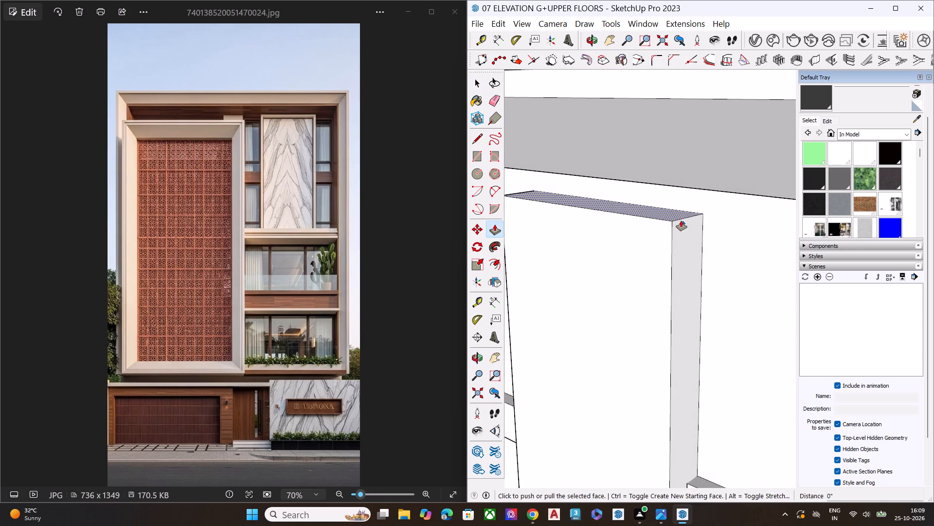
click(675, 221)
click(677, 188)
key(space)
scroll(640, 222, down, 1)
scroll(640, 222, up, 1)
scroll(640, 222, down, 2)
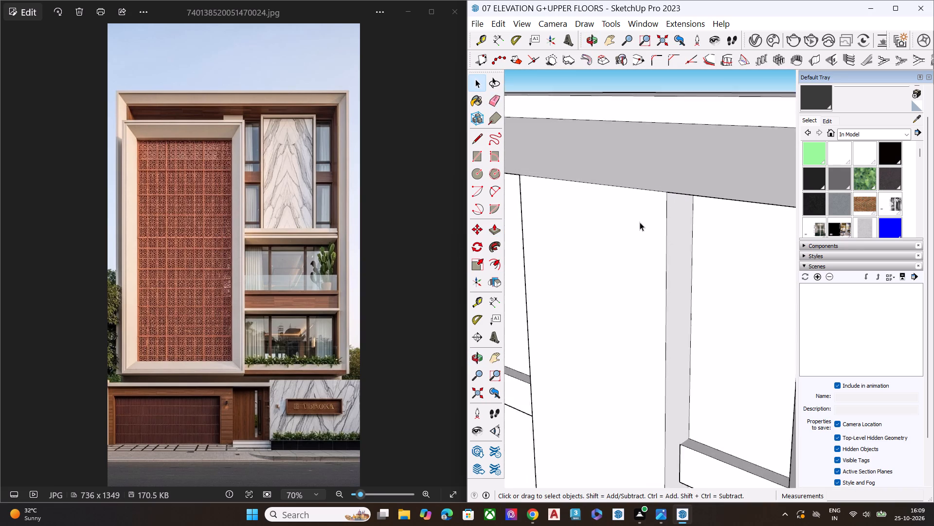
scroll(640, 222, down, 11)
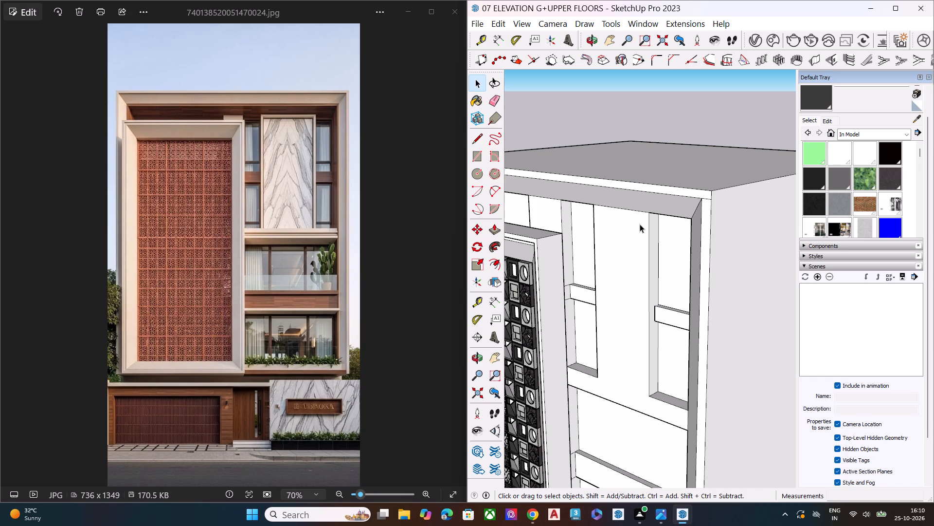
Draw a line across the tall panel's base between the two window corners, separating its face from the horizontal band below.
scroll(618, 227, down, 7)
middle_drag(646, 294, 680, 208)
scroll(627, 308, up, 4)
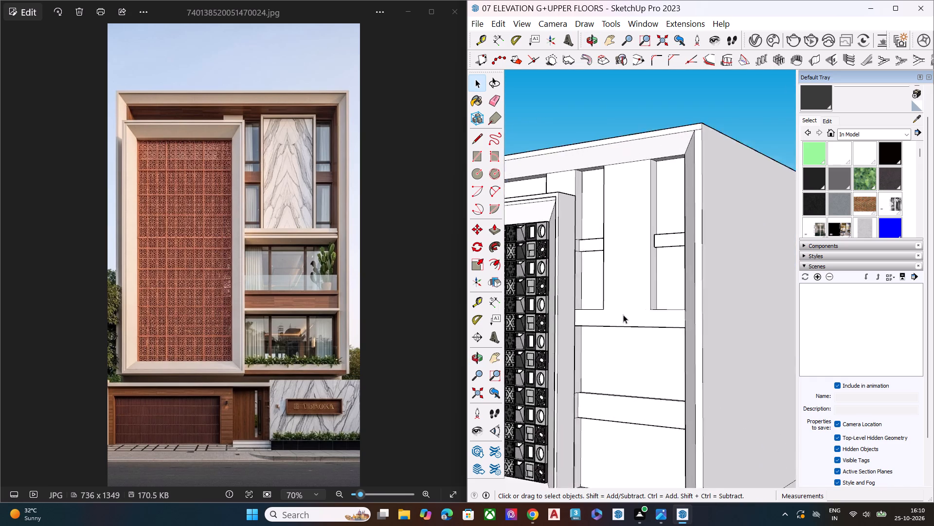
scroll(623, 315, up, 3)
middle_drag(605, 323, 638, 320)
click(629, 244)
scroll(605, 257, down, 1)
scroll(603, 260, up, 1)
scroll(598, 267, down, 6)
middle_drag(626, 303, 631, 313)
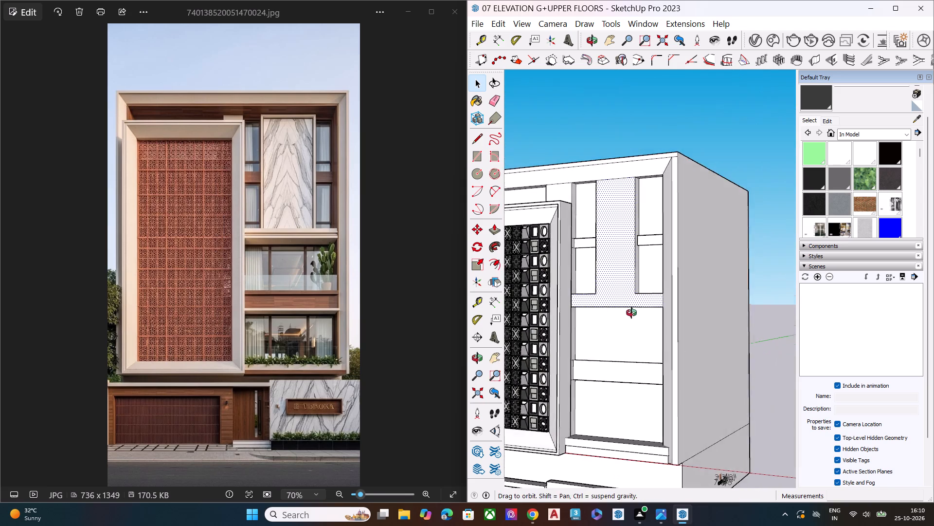
middle_drag(631, 313, 637, 327)
scroll(637, 327, up, 9)
key(space)
key(l)
click(584, 295)
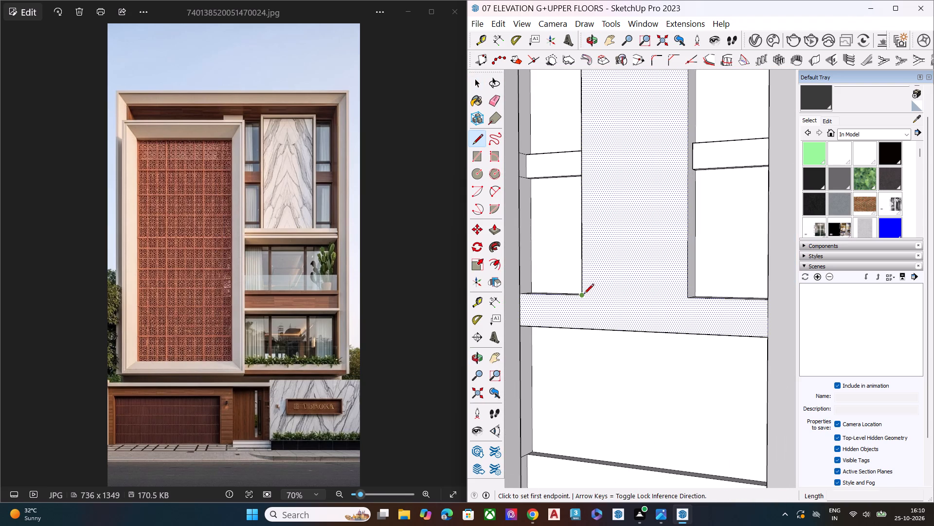
click(687, 298)
key(space)
scroll(557, 286, down, 6)
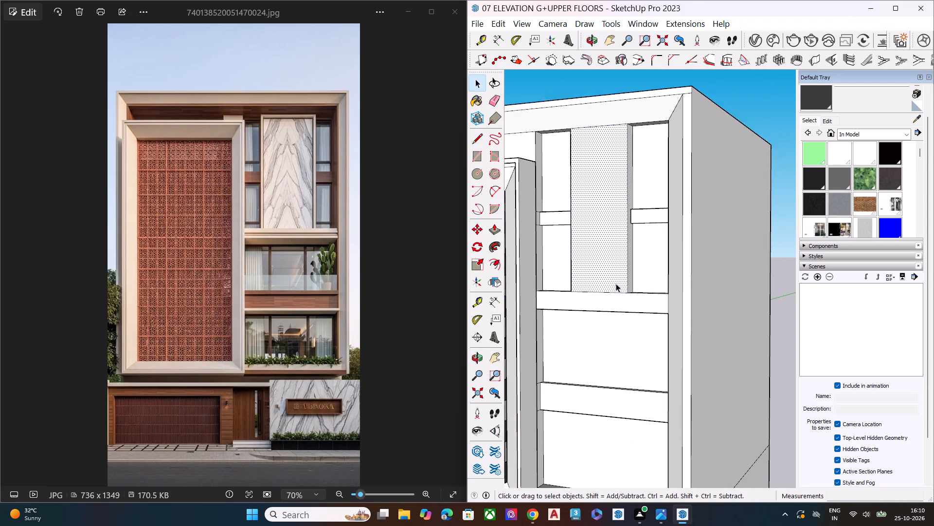
scroll(616, 283, down, 5)
click(751, 293)
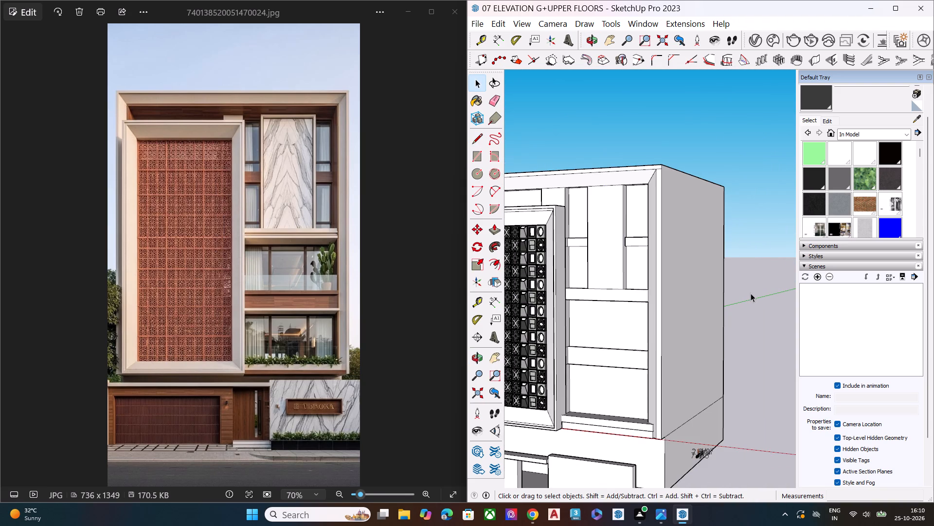
Pull the tall panel's front face outward about 1' 2" from the horizontal band.
scroll(749, 296, down, 5)
middle_drag(699, 301, 703, 359)
scroll(698, 356, up, 5)
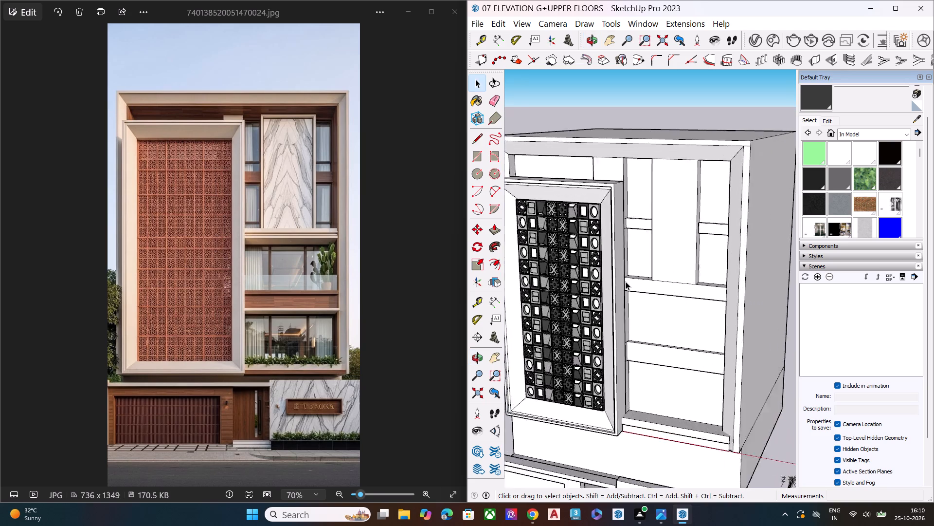
scroll(626, 282, up, 2)
scroll(627, 281, down, 4)
scroll(627, 281, up, 1)
scroll(624, 287, down, 10)
middle_drag(651, 308, 802, 278)
scroll(681, 278, up, 4)
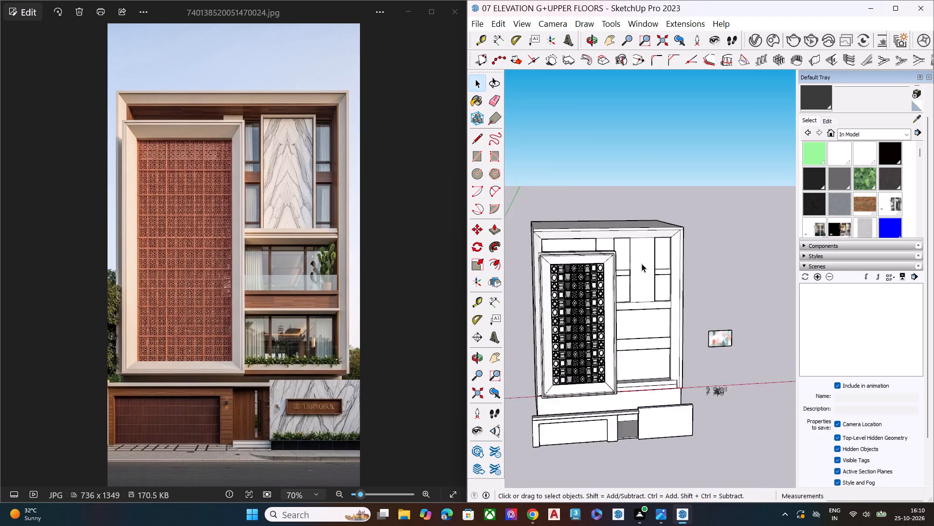
scroll(642, 263, up, 4)
middle_drag(642, 263, 682, 218)
scroll(682, 218, up, 5)
click(622, 297)
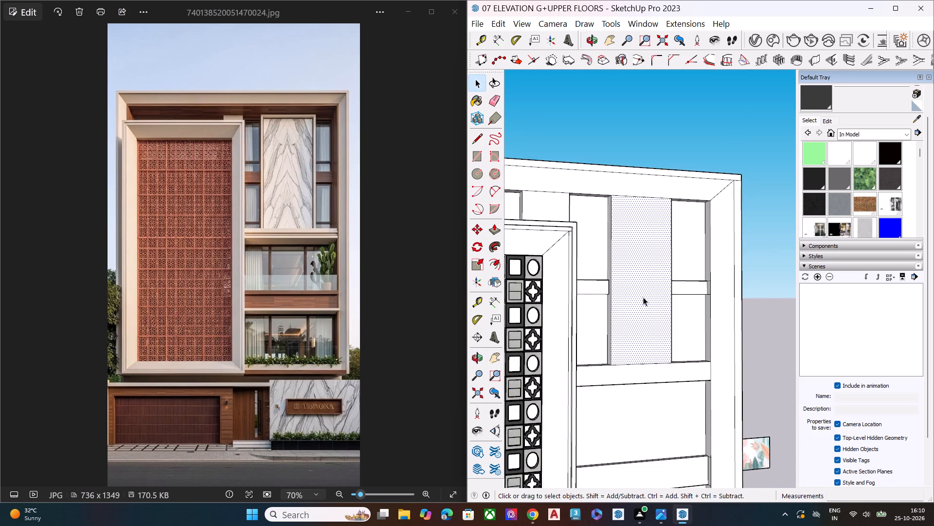
scroll(643, 297, up, 2)
key(p)
click(643, 297)
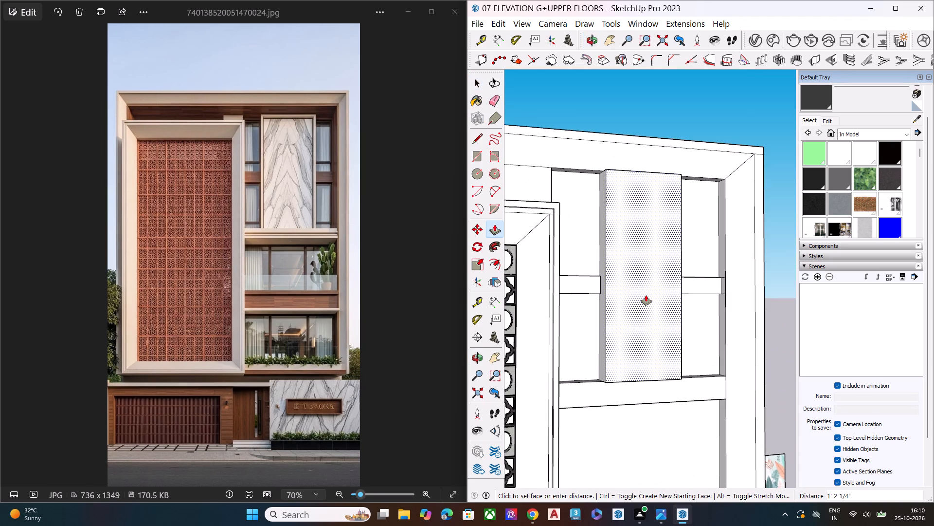
click(646, 295)
key(space)
Offset the tall panel's front face inward about 9 3/4" to form a border.
click(640, 309)
key(f)
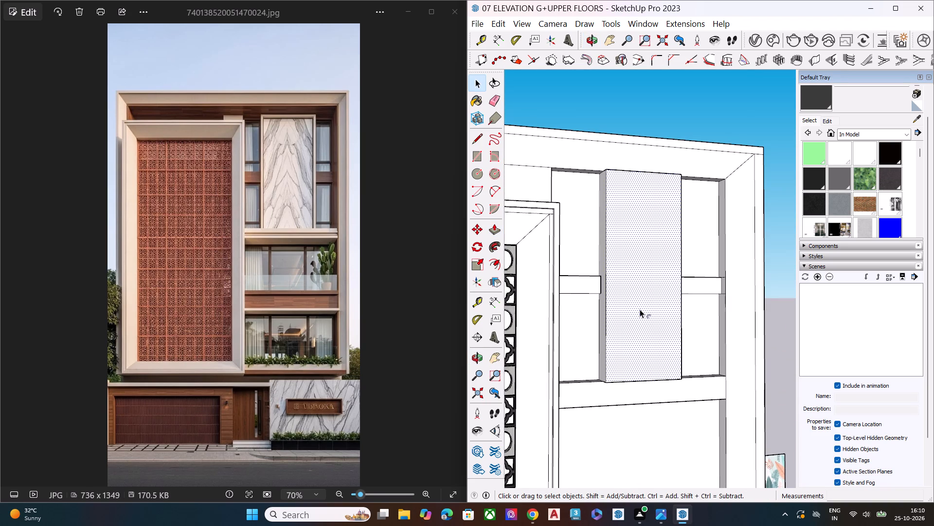
click(645, 282)
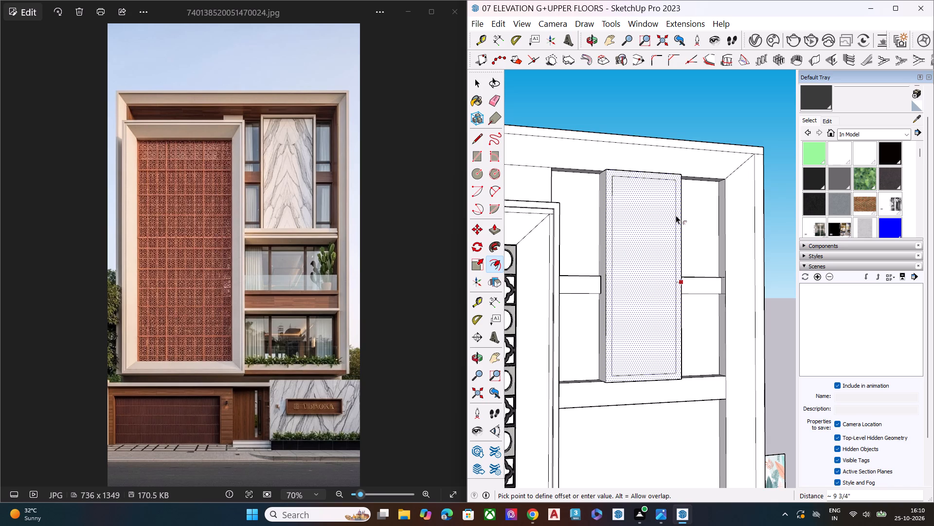
click(676, 215)
key(space)
scroll(666, 178, up, 10)
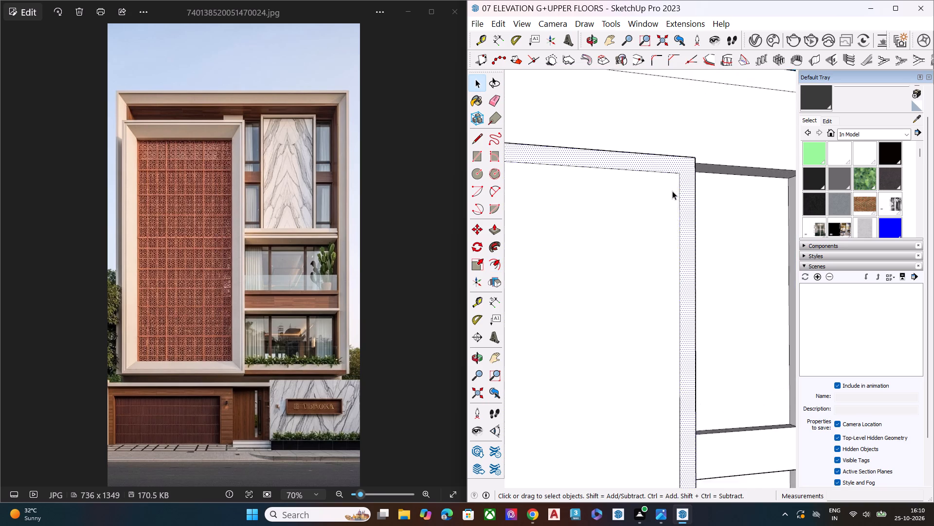
Draw diagonal mitre lines joining the inner and outer border corners at the tall panel's two upper corners.
scroll(672, 191, up, 3)
key(l)
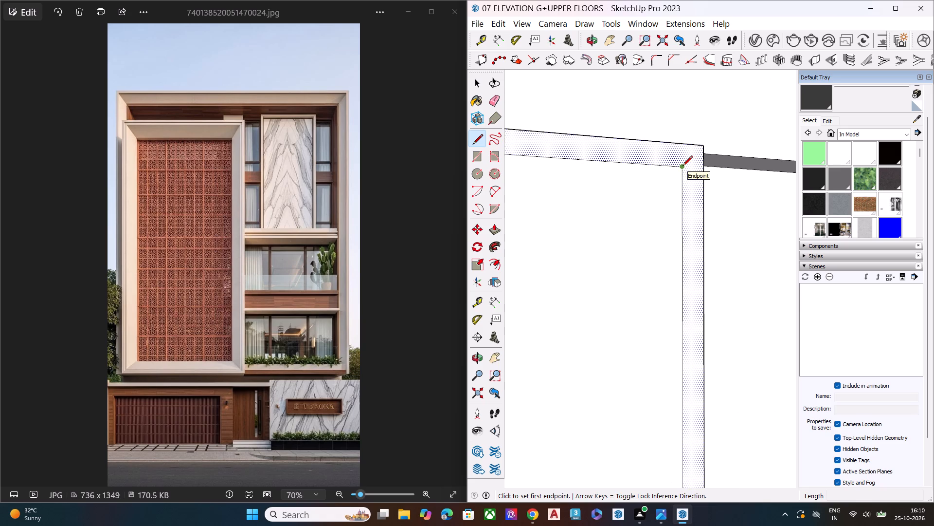
click(683, 167)
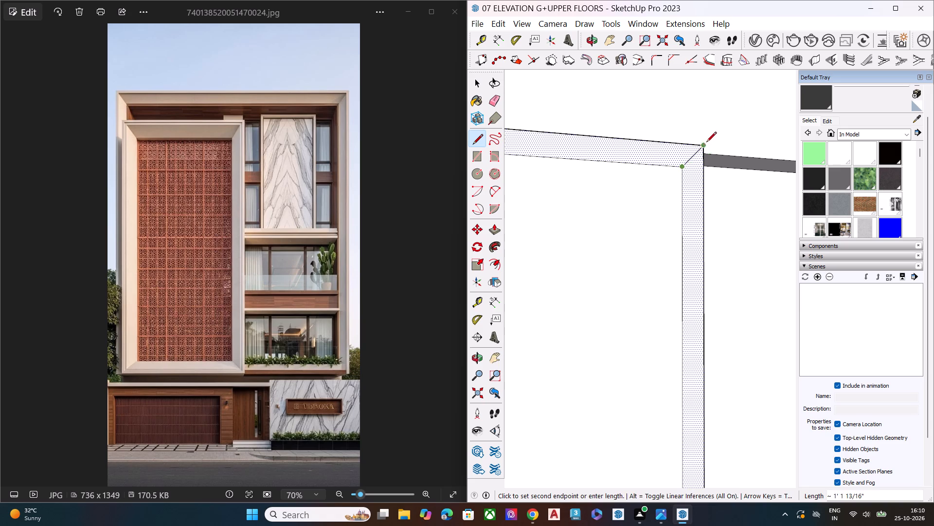
click(704, 144)
scroll(729, 155, down, 7)
scroll(627, 170, up, 6)
click(571, 168)
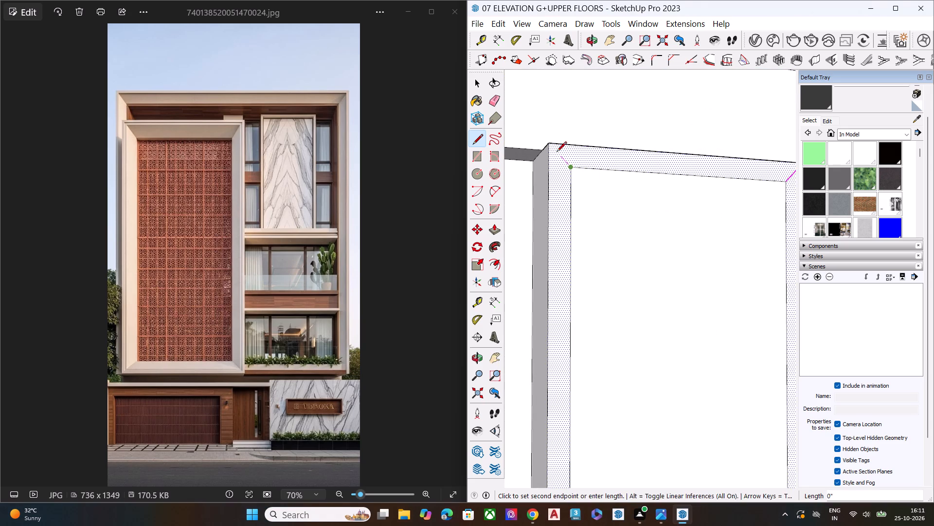
click(548, 141)
Draw matching diagonal mitre lines between the inner and outer border corners at the tall panel's two lower corners.
scroll(601, 168, down, 4)
scroll(607, 186, up, 1)
scroll(607, 186, down, 4)
scroll(606, 171, up, 1)
scroll(608, 170, down, 12)
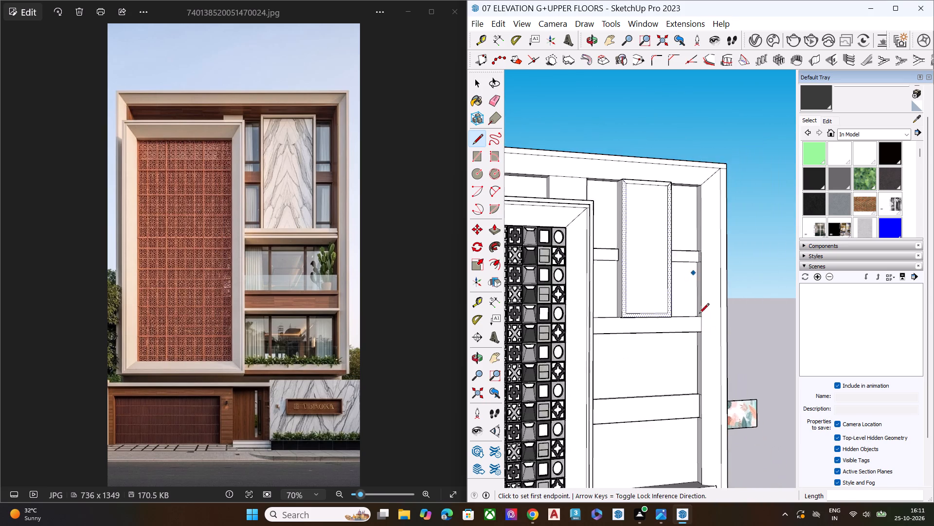
scroll(706, 352, up, 3)
scroll(709, 365, down, 1)
scroll(709, 365, up, 1)
scroll(709, 365, down, 1)
scroll(709, 365, up, 3)
scroll(619, 286, up, 2)
scroll(627, 288, down, 1)
scroll(628, 289, up, 5)
scroll(646, 305, down, 2)
scroll(646, 305, up, 2)
click(665, 294)
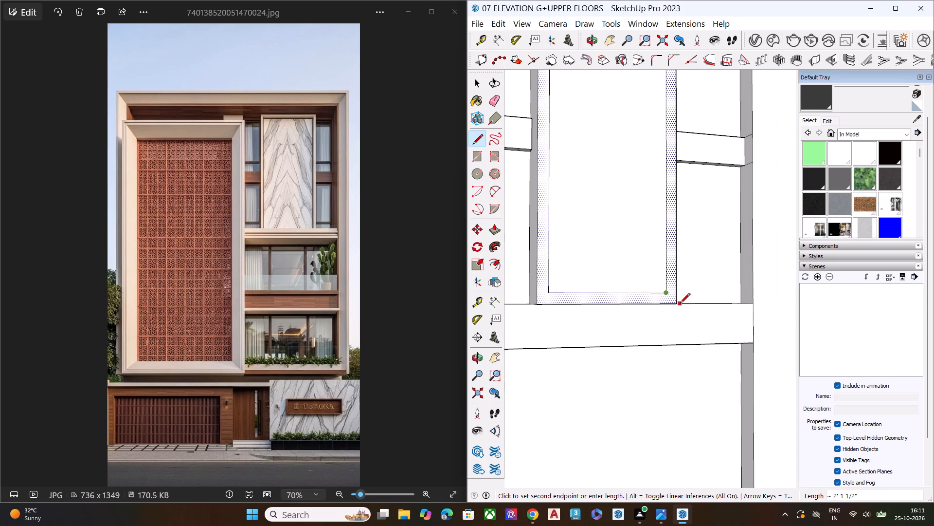
click(679, 304)
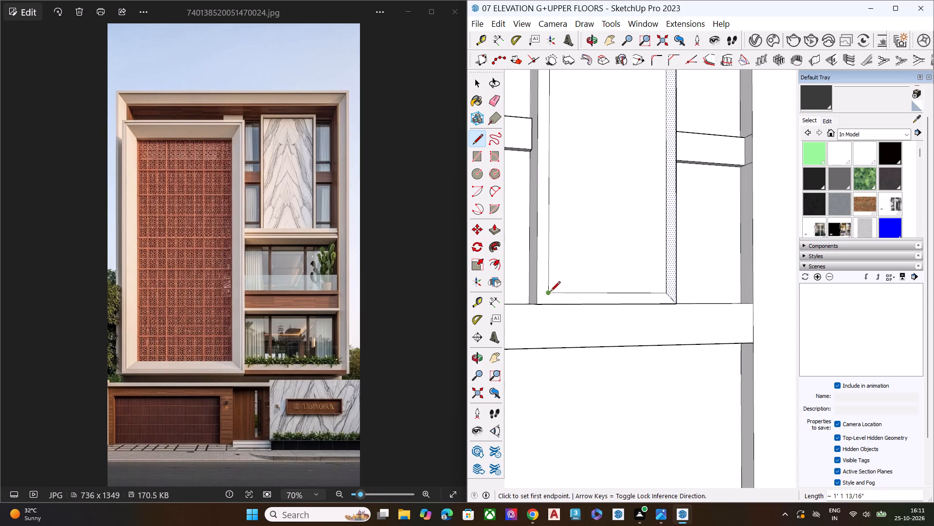
click(549, 292)
click(540, 302)
key(space)
Select the tall panel's inner face together with its bounding edges.
scroll(577, 277, down, 2)
scroll(580, 282, up, 1)
scroll(586, 287, down, 4)
middle_drag(603, 194, 625, 276)
double_click(606, 189)
scroll(635, 221, down, 5)
scroll(606, 134, up, 2)
scroll(606, 134, down, 1)
scroll(609, 135, up, 8)
scroll(650, 206, up, 4)
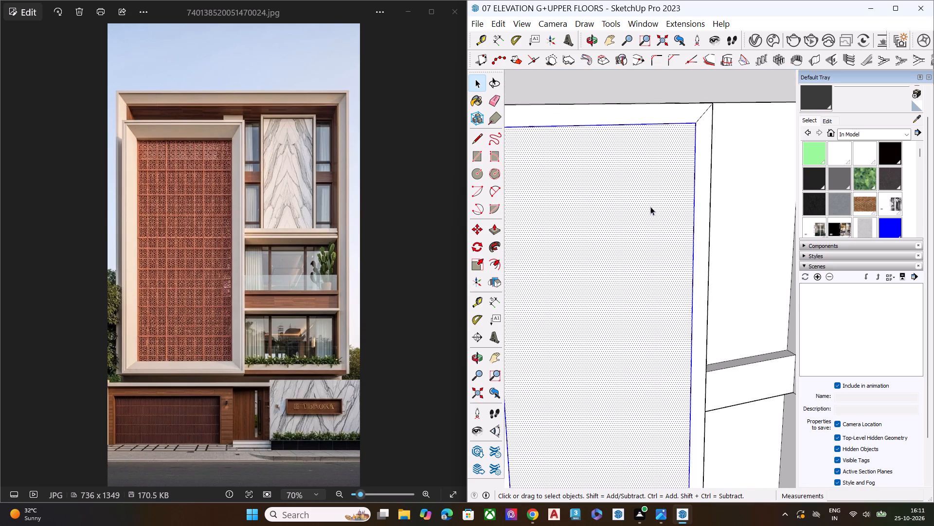
scroll(650, 207, up, 1)
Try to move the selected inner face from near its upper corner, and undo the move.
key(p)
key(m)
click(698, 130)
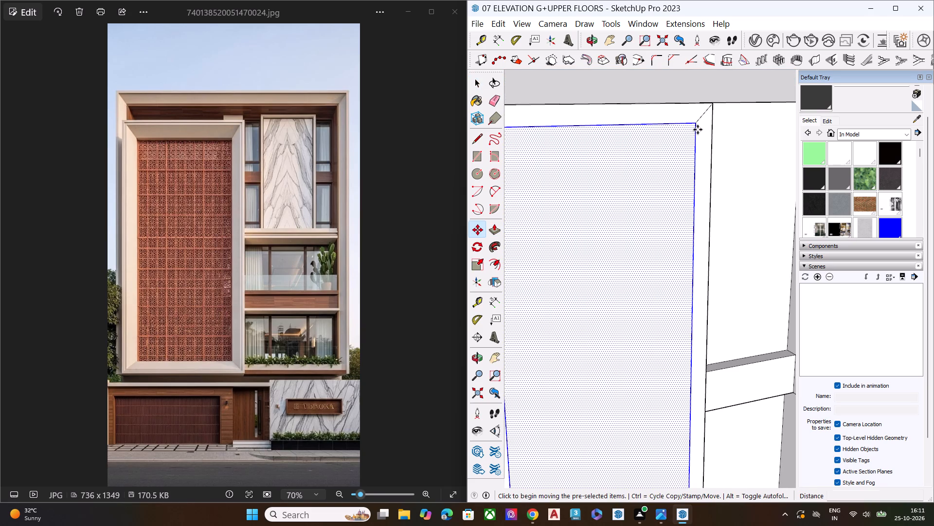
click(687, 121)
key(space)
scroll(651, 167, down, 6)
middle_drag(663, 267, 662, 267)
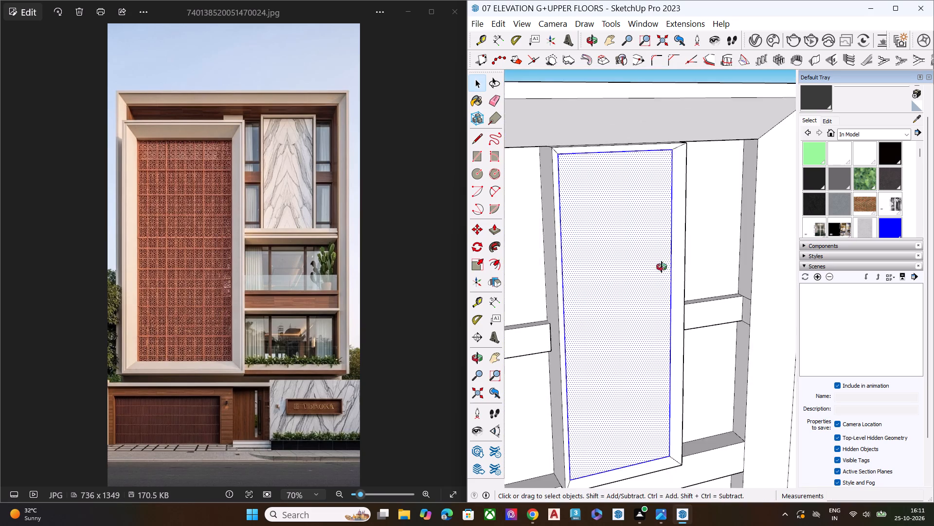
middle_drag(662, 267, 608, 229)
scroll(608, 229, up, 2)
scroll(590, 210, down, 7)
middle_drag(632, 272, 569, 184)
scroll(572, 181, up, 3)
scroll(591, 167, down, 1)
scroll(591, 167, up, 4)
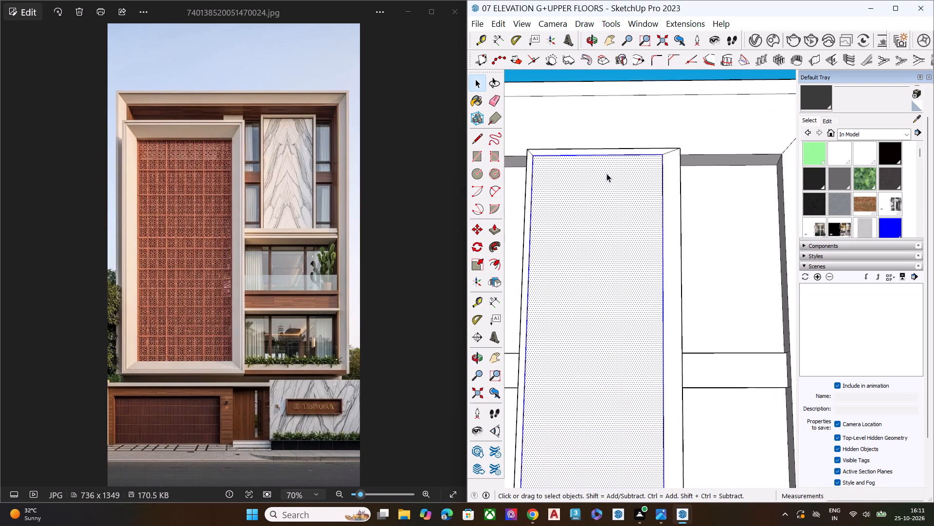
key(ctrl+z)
Move the selected inner face about 7" back along the green axis so the mitred border slopes inward.
middle_drag(616, 214, 435, 353)
scroll(483, 288, up, 1)
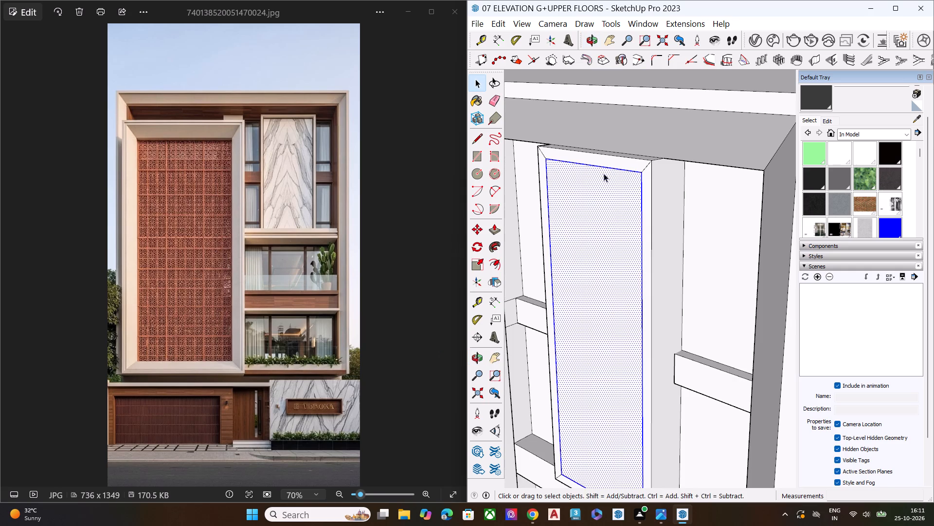
scroll(629, 178, down, 6)
middle_drag(630, 251, 519, 334)
scroll(582, 250, up, 7)
key(m)
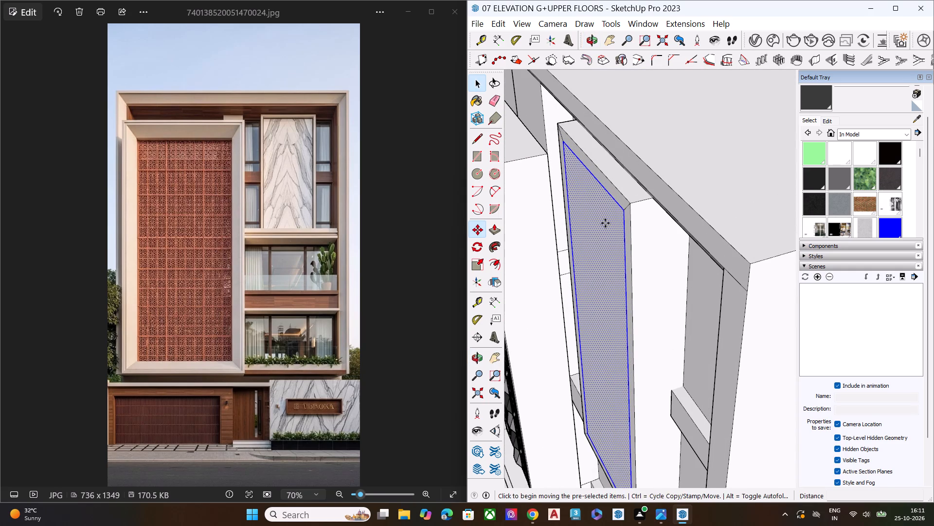
click(602, 224)
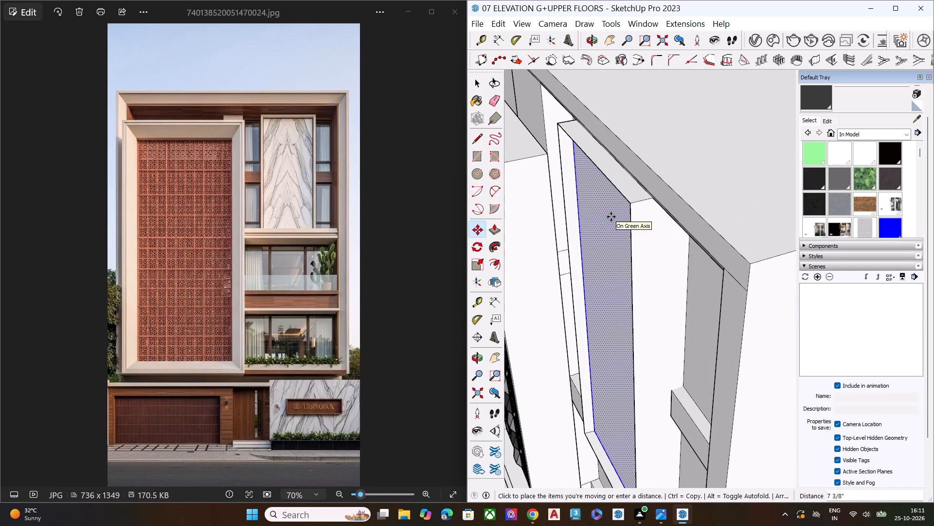
click(609, 218)
key(space)
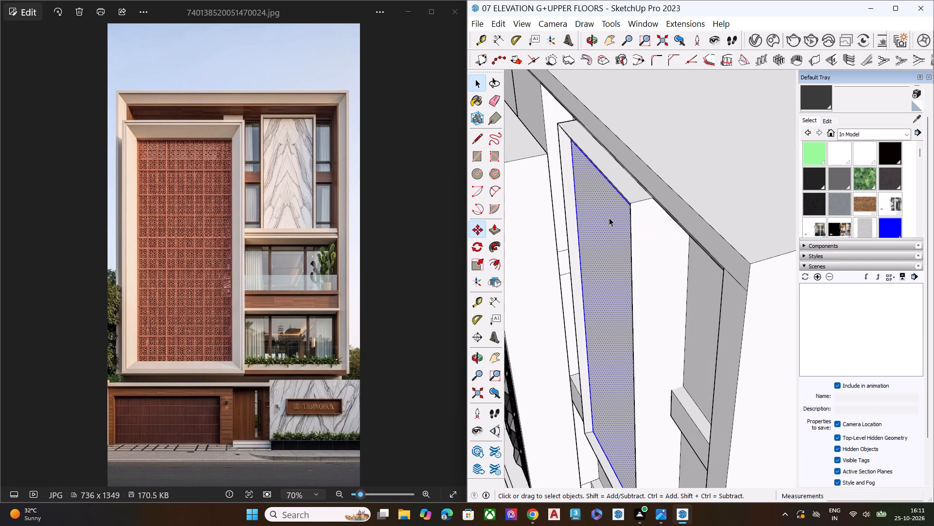
Examine the recessed tall panel from several angles and compare the whole front elevation with the reference image.
scroll(585, 215, down, 7)
middle_drag(604, 250, 653, 144)
scroll(653, 143, up, 1)
scroll(557, 156, down, 7)
click(682, 89)
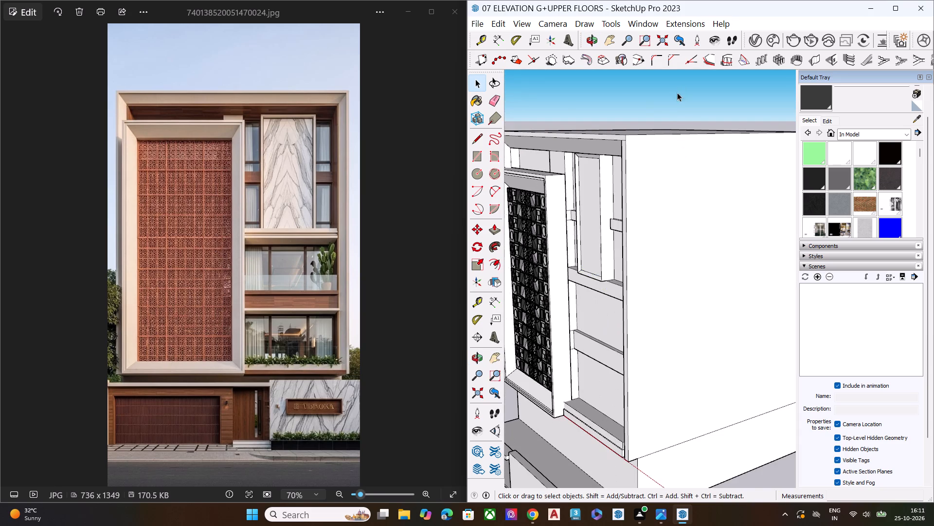
middle_drag(579, 197, 745, 183)
middle_drag(610, 217, 754, 184)
middle_drag(636, 224, 732, 203)
scroll(589, 279, up, 3)
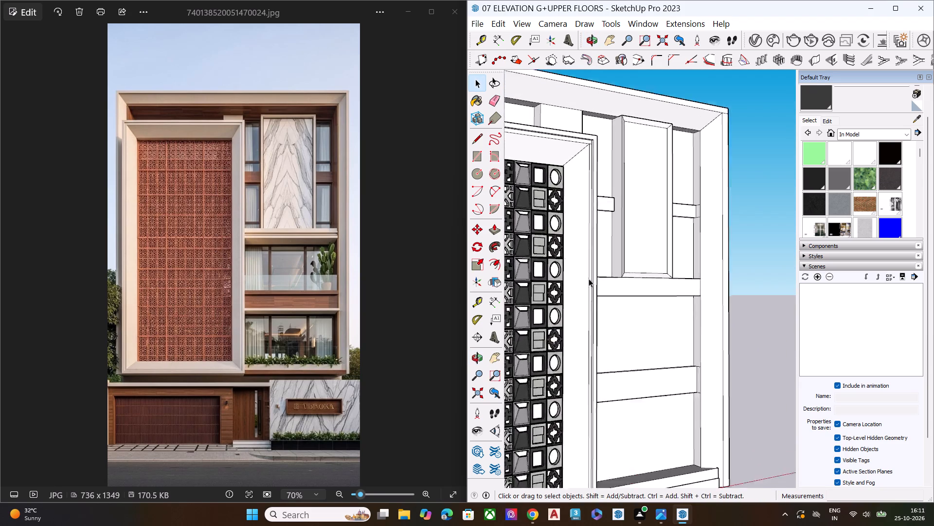
scroll(589, 279, up, 3)
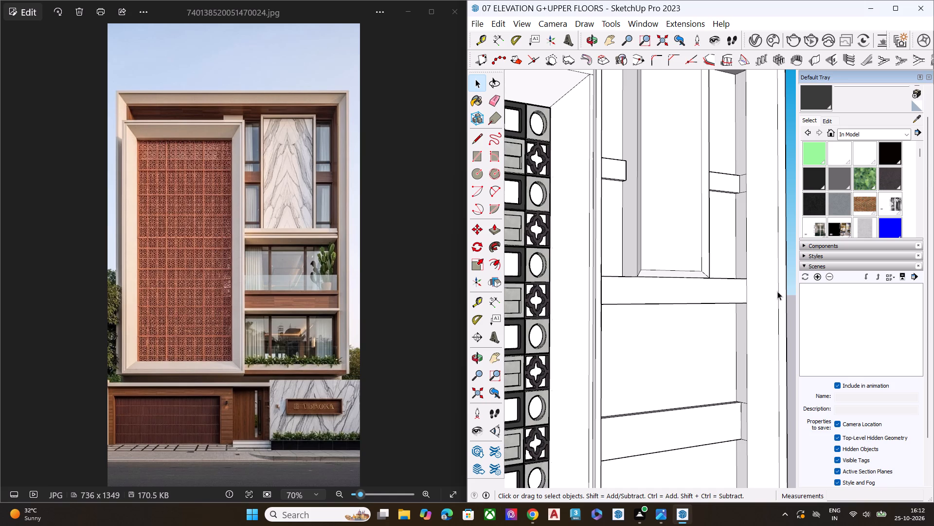
scroll(785, 200, up, 2)
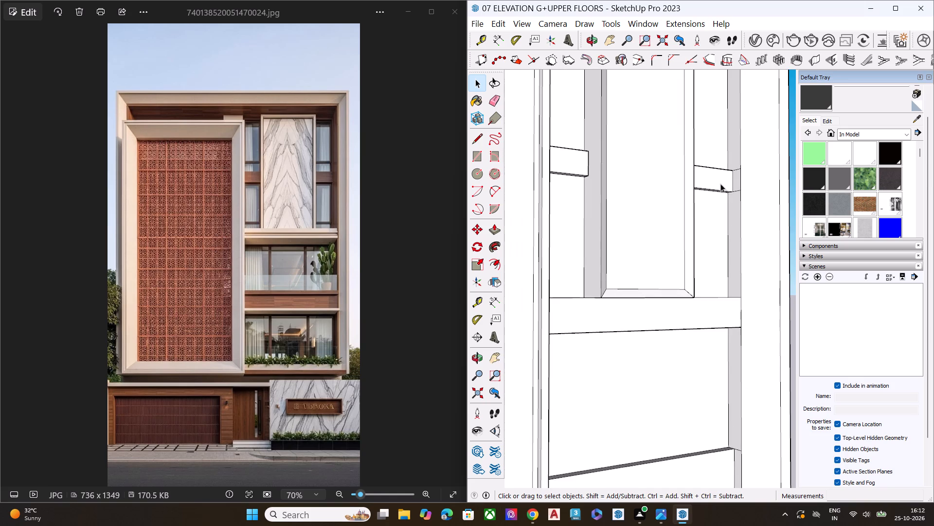
scroll(673, 244, down, 7)
middle_drag(651, 288, 621, 347)
scroll(651, 139, up, 2)
scroll(658, 129, down, 1)
scroll(658, 129, up, 7)
middle_drag(647, 239, 588, 207)
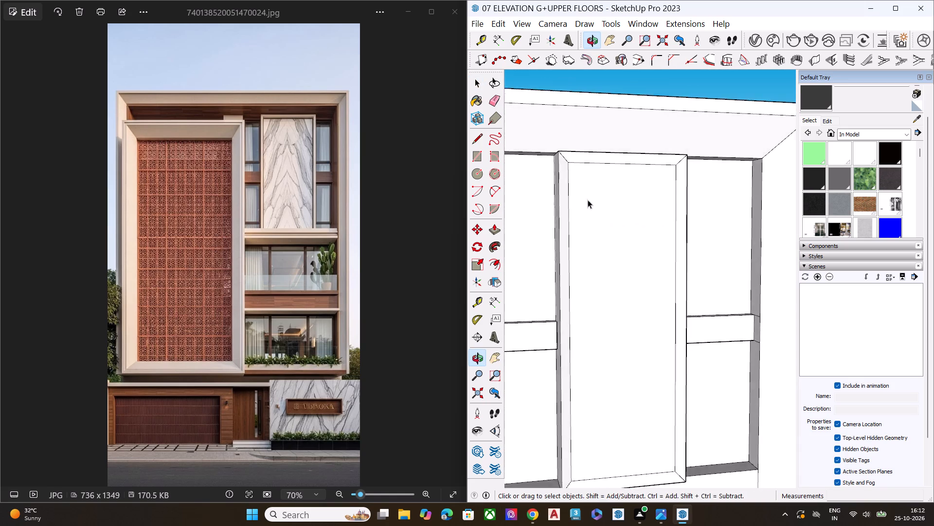
scroll(594, 184, up, 1)
scroll(616, 170, down, 7)
middle_drag(615, 263, 572, 195)
key(space)
scroll(579, 209, up, 13)
scroll(644, 246, down, 4)
scroll(644, 249, up, 1)
scroll(644, 251, down, 3)
scroll(638, 242, up, 1)
scroll(638, 242, down, 15)
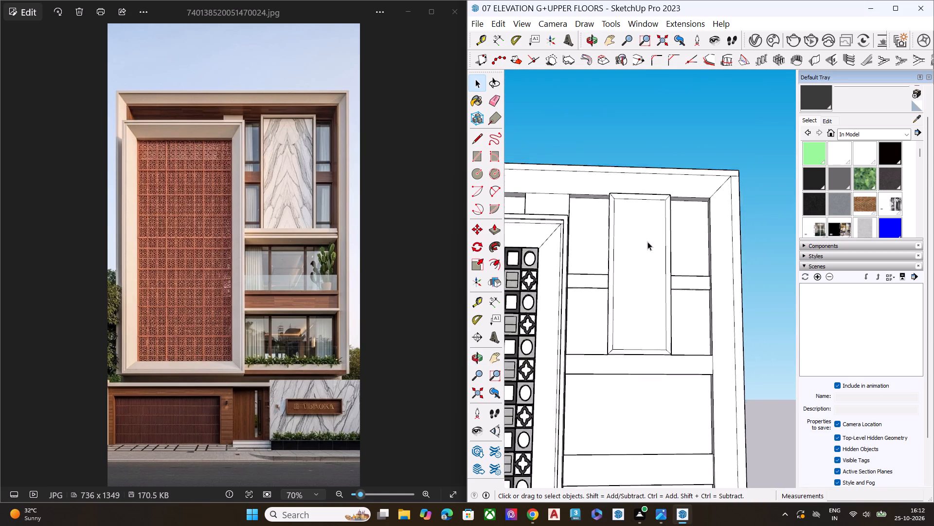
scroll(647, 242, down, 7)
scroll(318, 314, up, 6)
scroll(317, 315, down, 8)
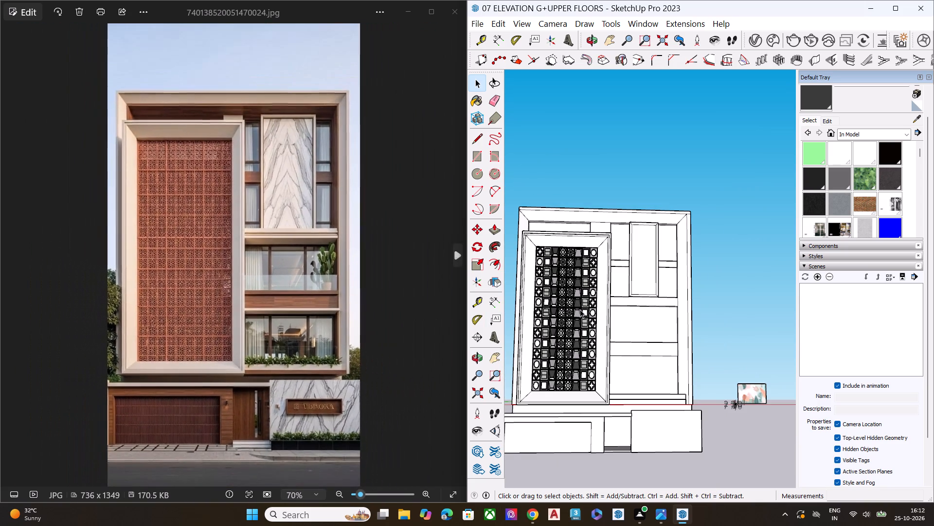
scroll(580, 309, down, 5)
Draw a horizontal line about 24' 6" long across the upper part of the band between the two lower openings.
middle_drag(597, 378, 561, 399)
scroll(562, 399, up, 10)
scroll(659, 319, up, 8)
middle_drag(600, 320, 548, 325)
scroll(523, 326, down, 1)
scroll(523, 326, up, 1)
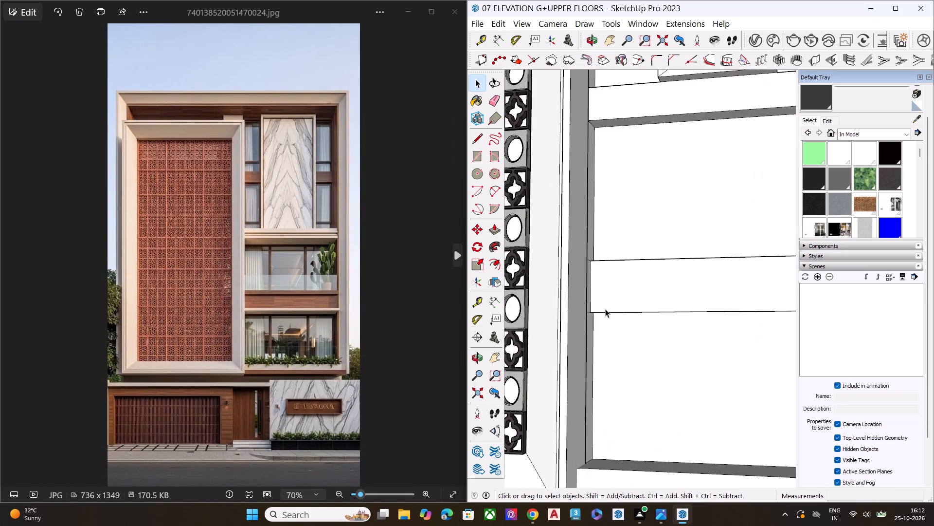
scroll(626, 291, up, 8)
key(l)
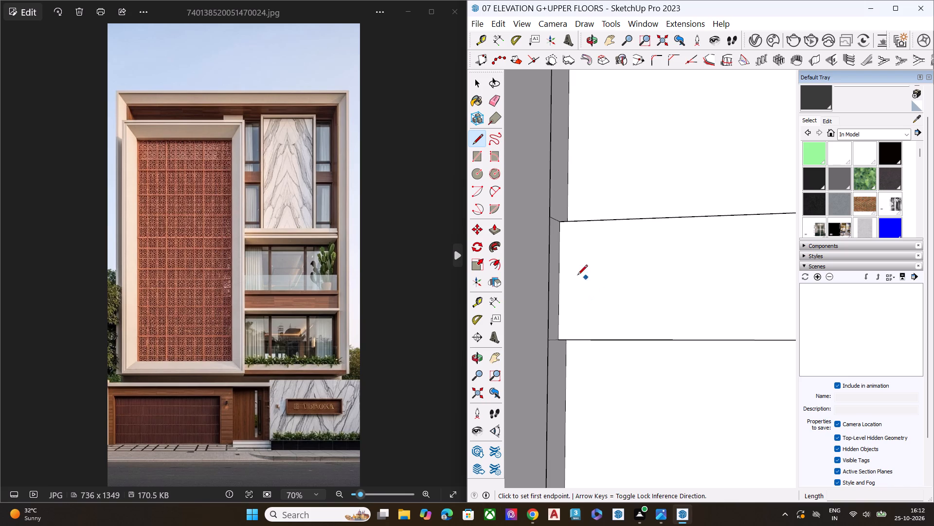
click(561, 247)
scroll(541, 260, down, 6)
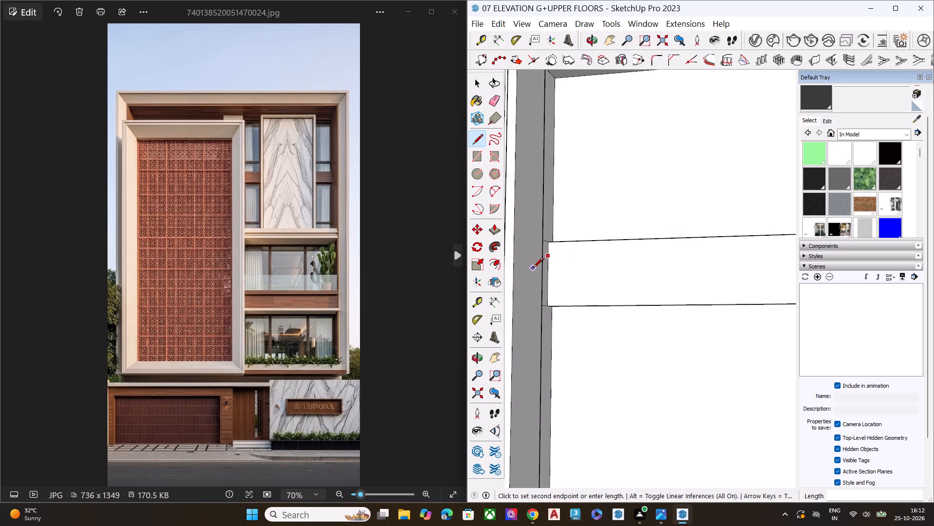
scroll(533, 268, down, 16)
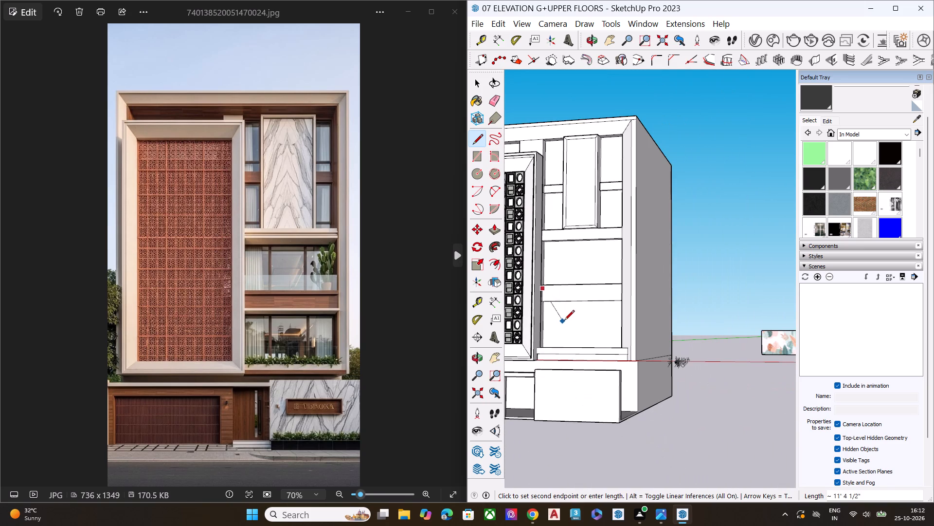
scroll(565, 322, down, 1)
scroll(602, 294, up, 7)
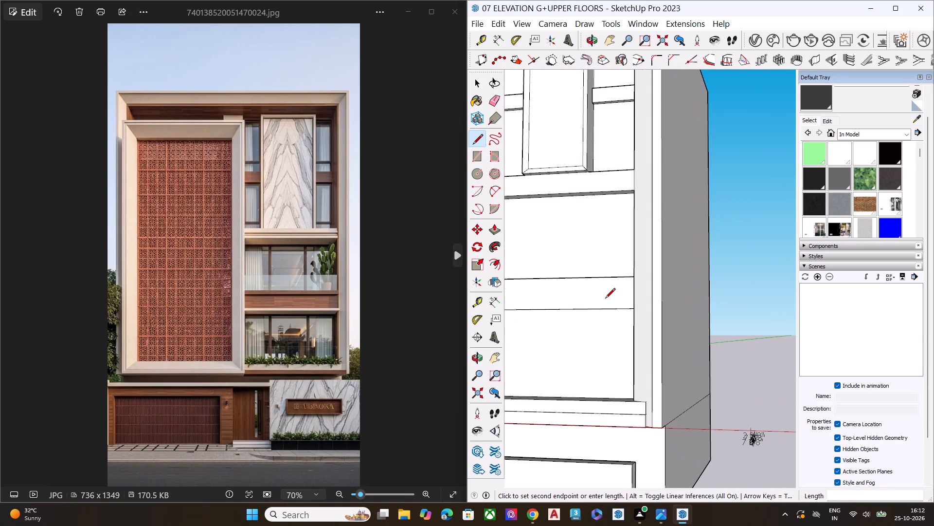
middle_drag(623, 292, 640, 281)
scroll(635, 286, up, 7)
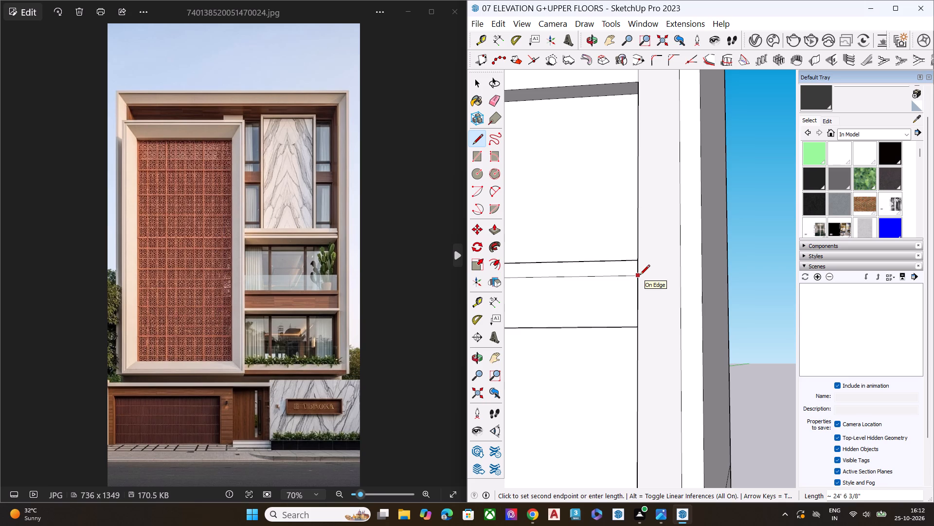
scroll(642, 266, up, 4)
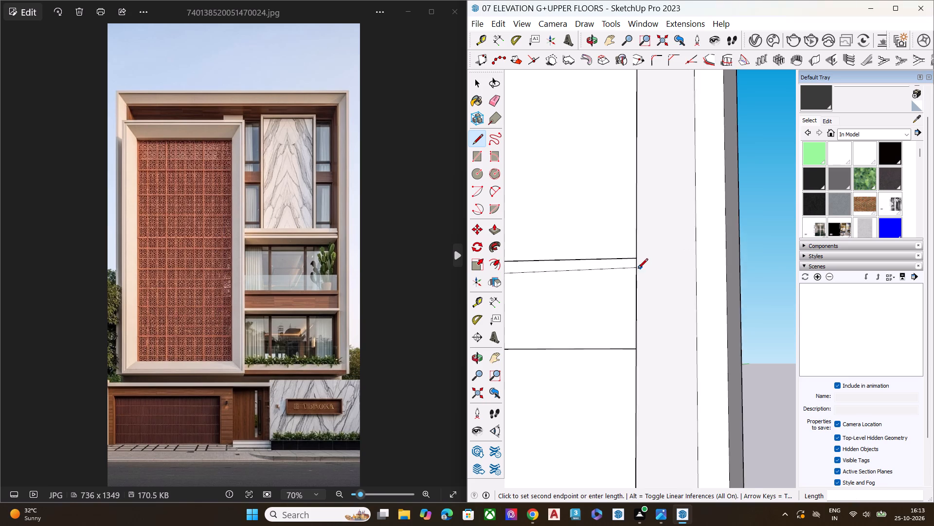
scroll(638, 269, up, 1)
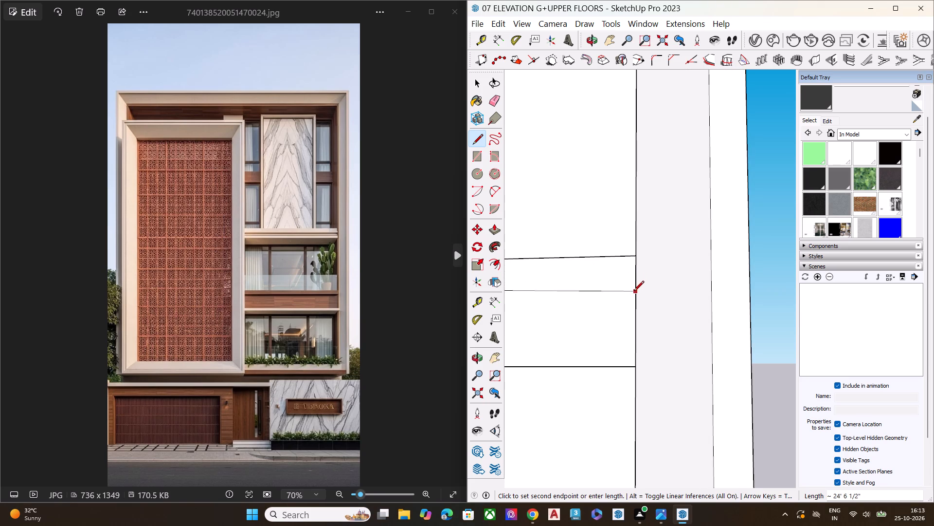
scroll(677, 311, down, 7)
scroll(715, 323, down, 2)
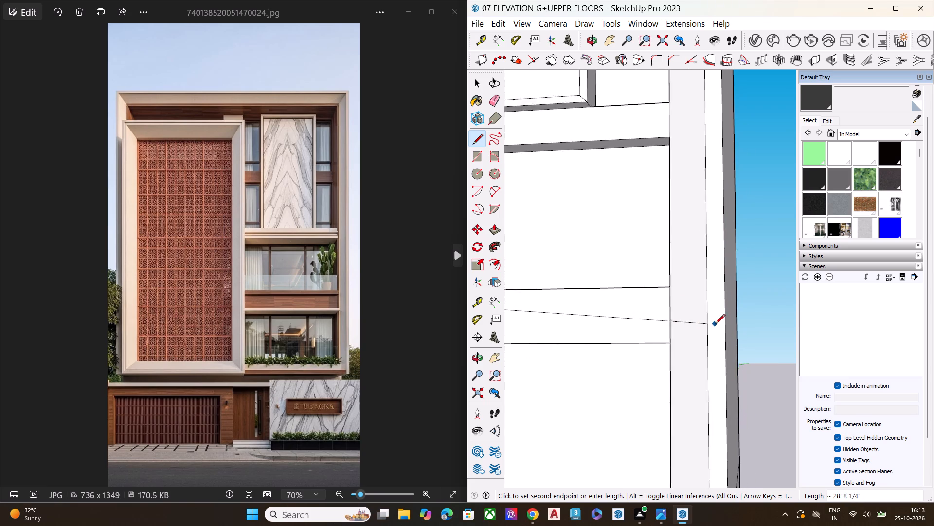
scroll(715, 325, down, 5)
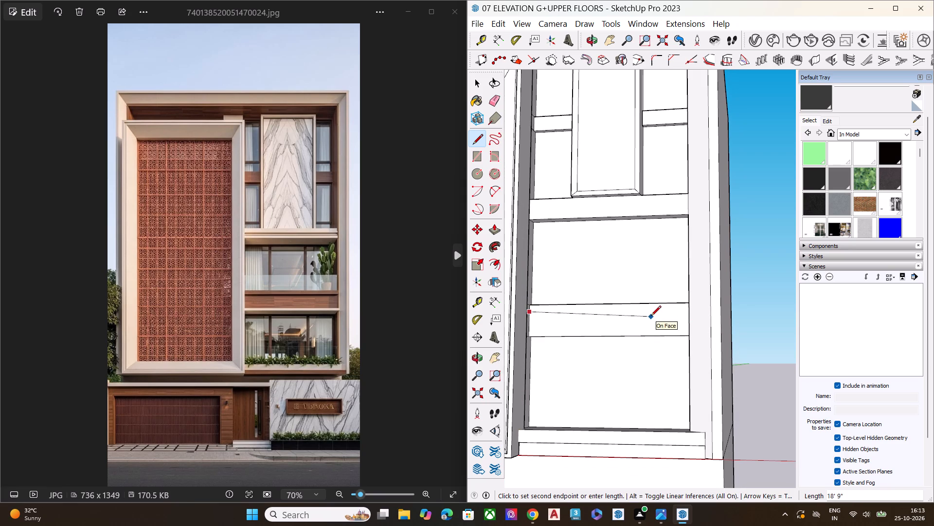
scroll(611, 315, up, 5)
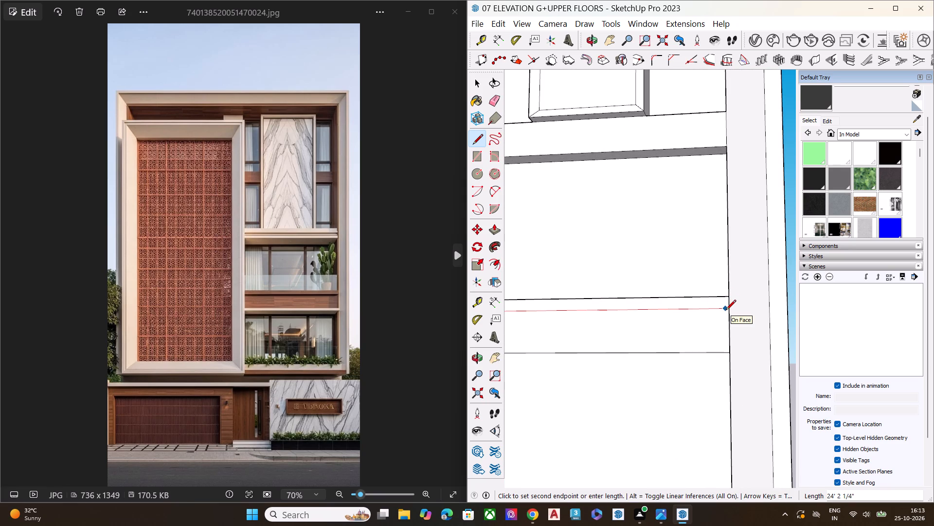
middle_drag(726, 311, 890, 468)
scroll(772, 378, up, 4)
scroll(743, 344, down, 2)
scroll(739, 339, up, 7)
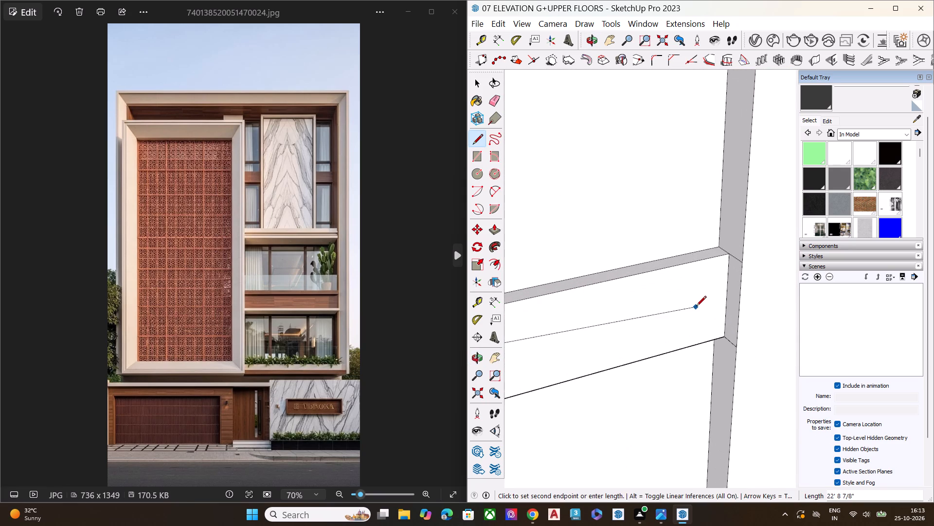
scroll(736, 261, up, 2)
click(736, 261)
key(space)
scroll(733, 257, down, 8)
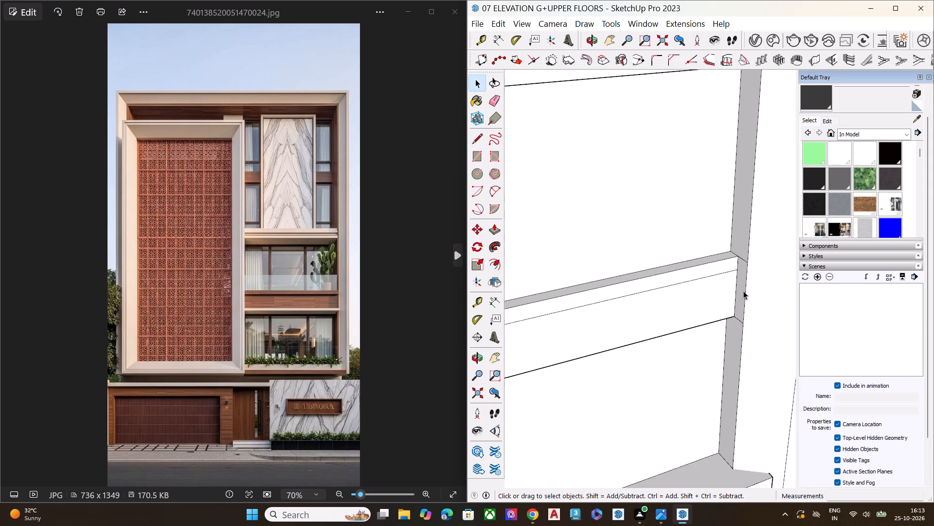
scroll(708, 289, down, 6)
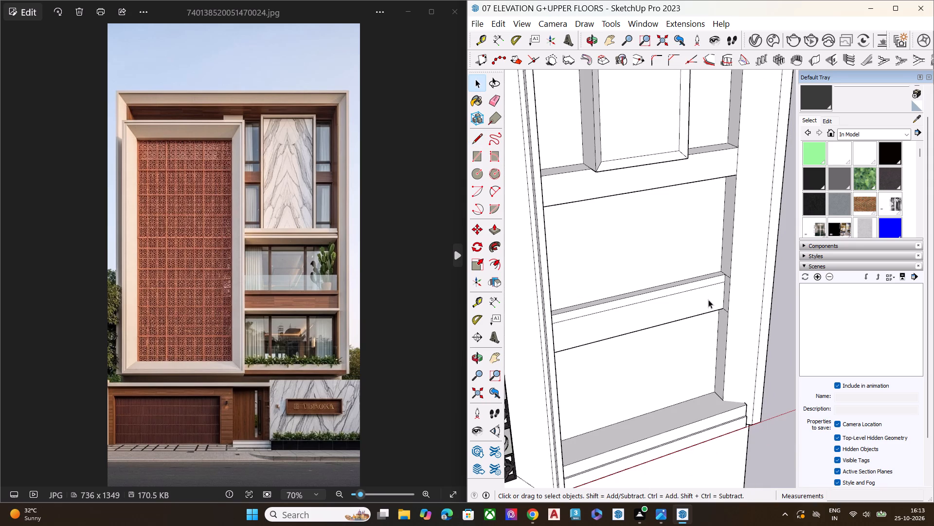
Push/Pull the narrow upper strip of the band between the two lower openings slightly forward from the band face.
scroll(288, 310, up, 9)
scroll(272, 310, down, 5)
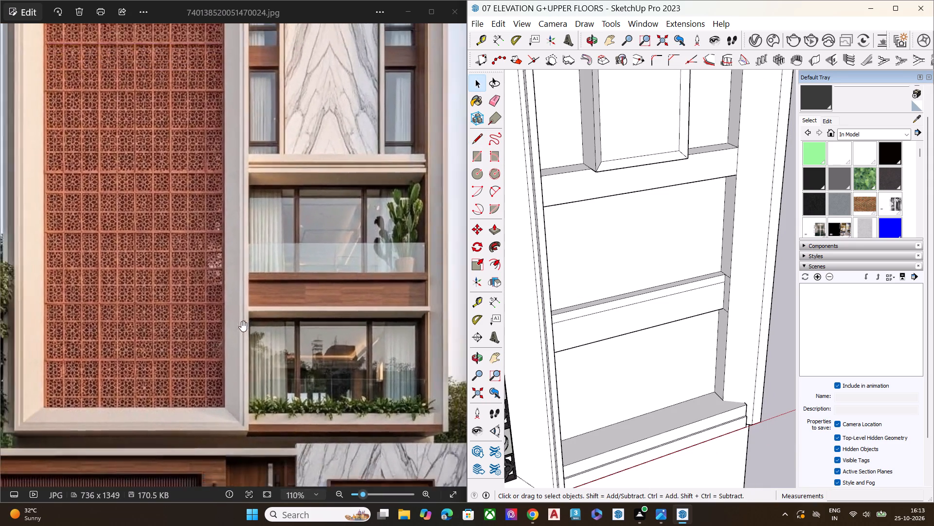
scroll(241, 321, down, 3)
scroll(624, 316, up, 6)
click(625, 291)
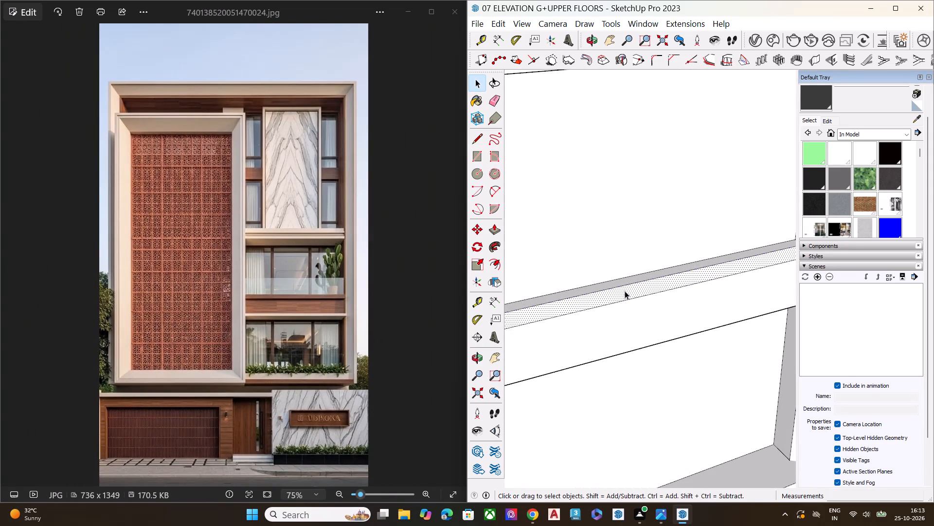
key(p)
click(625, 291)
click(629, 291)
key(space)
Examine the projecting upper strip from the front and side and check it against the whole elevation.
scroll(635, 328, down, 5)
middle_drag(642, 353, 562, 311)
scroll(557, 292, up, 1)
scroll(583, 289, down, 2)
scroll(614, 300, up, 1)
scroll(617, 301, down, 5)
middle_drag(639, 335, 554, 301)
scroll(538, 301, up, 3)
scroll(538, 302, down, 1)
scroll(541, 305, up, 4)
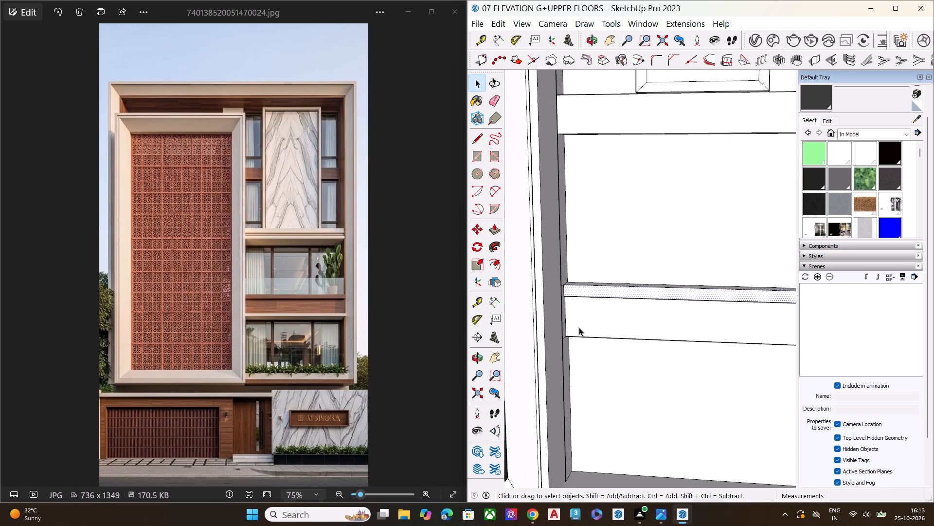
middle_drag(574, 324, 439, 286)
scroll(601, 302, up, 1)
scroll(601, 302, down, 9)
scroll(534, 299, up, 1)
scroll(543, 309, down, 1)
scroll(547, 311, up, 2)
scroll(551, 312, down, 4)
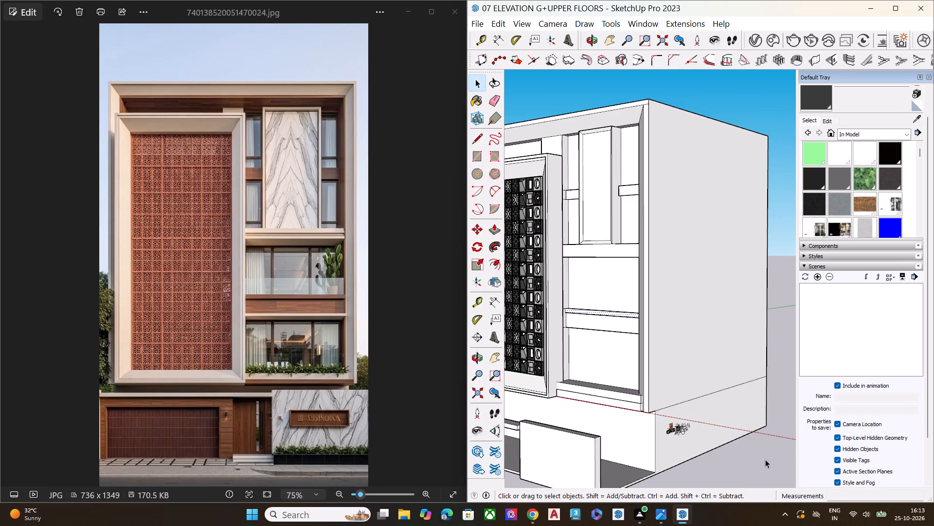
click(765, 459)
Draw a horizontal line about 24' 6" long across the lower part of the band between the two lower openings.
scroll(624, 368, up, 2)
scroll(614, 362, down, 1)
scroll(598, 358, up, 10)
middle_click(575, 362)
key(l)
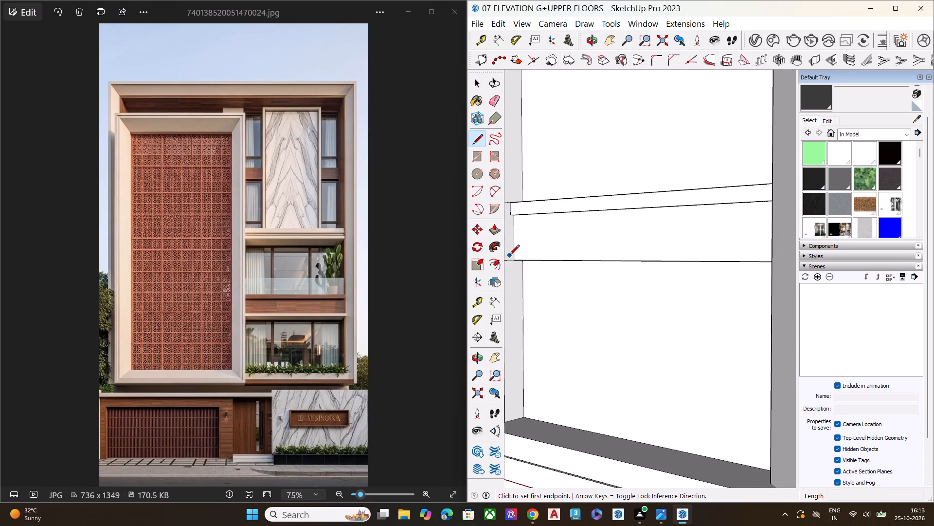
click(514, 251)
scroll(513, 274, down, 6)
middle_drag(538, 329, 718, 285)
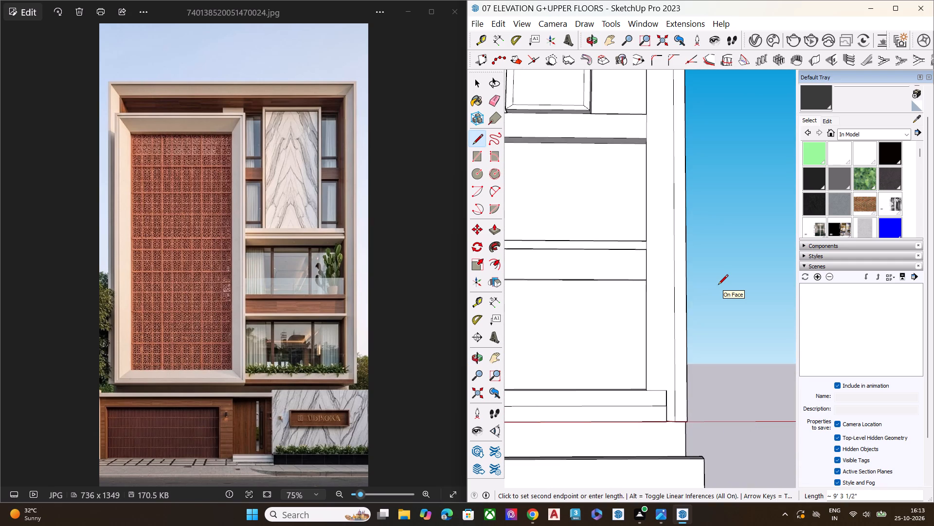
scroll(702, 298, down, 1)
scroll(643, 276, up, 7)
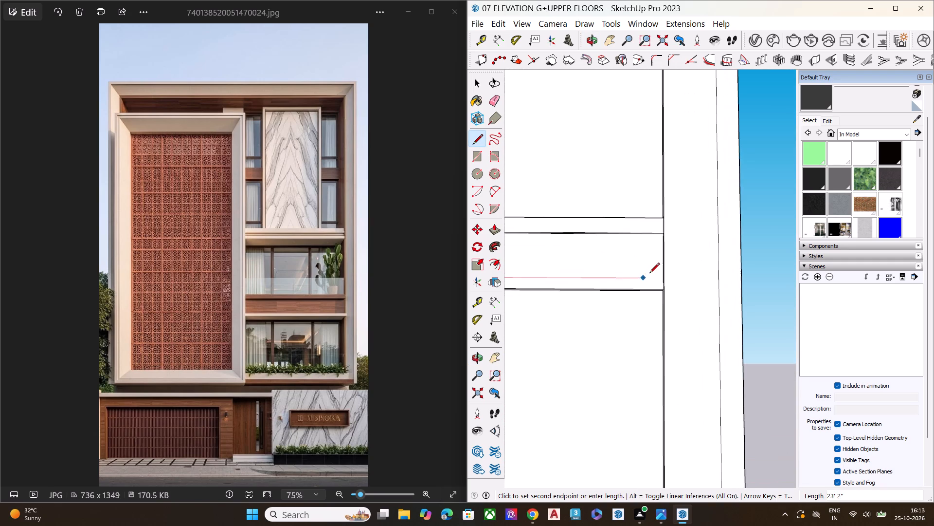
middle_drag(663, 272, 861, 258)
scroll(621, 275, up, 5)
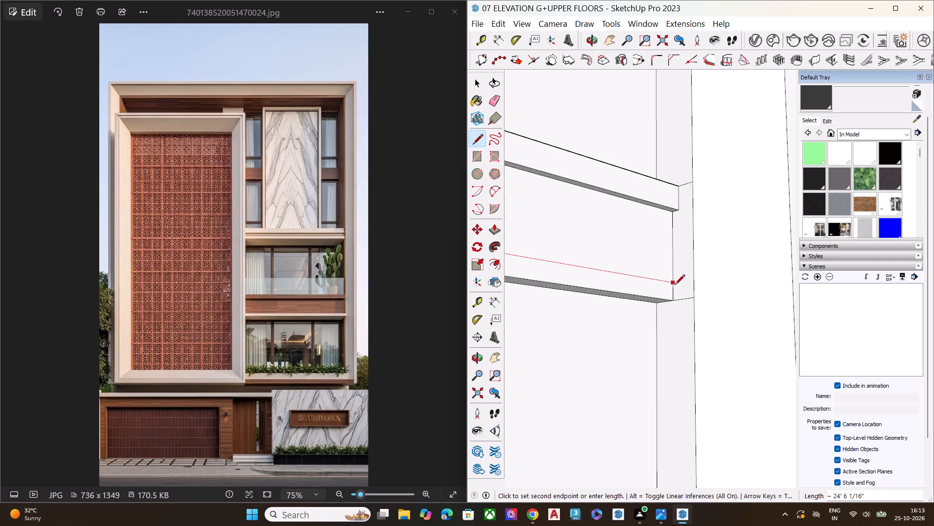
click(674, 285)
key(space)
Scale the strip along the band's bottom edge to a slightly smaller height, keeping its lower edge in place.
scroll(674, 286, down, 8)
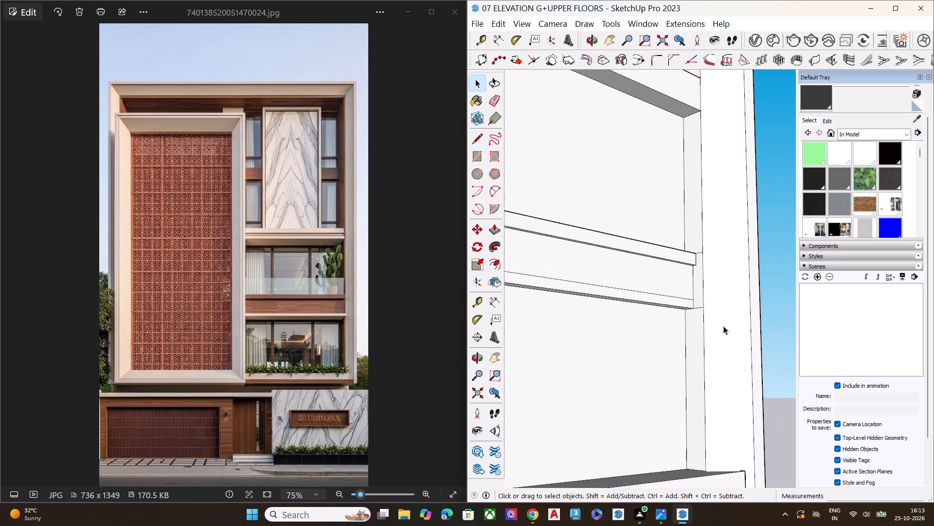
scroll(723, 326, up, 1)
scroll(678, 319, down, 6)
middle_drag(612, 325, 542, 410)
scroll(566, 312, up, 6)
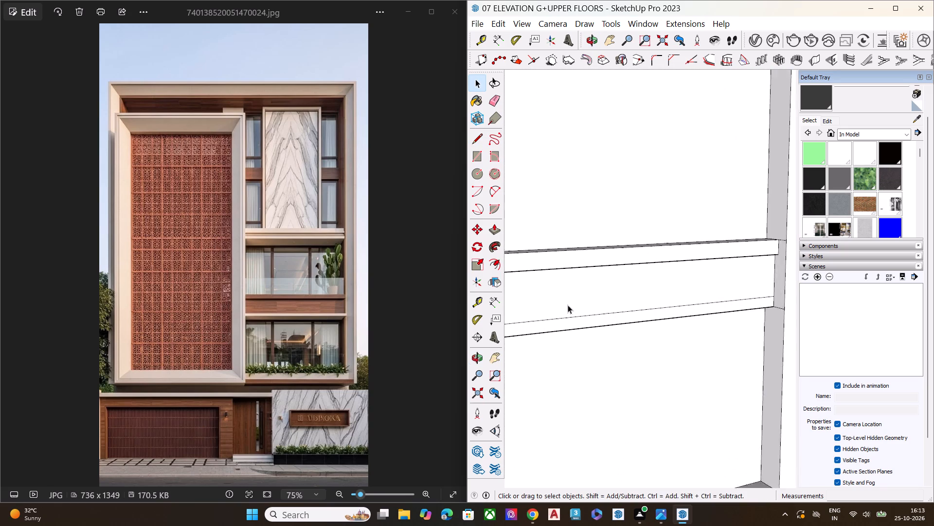
scroll(568, 305, up, 4)
double_click(594, 323)
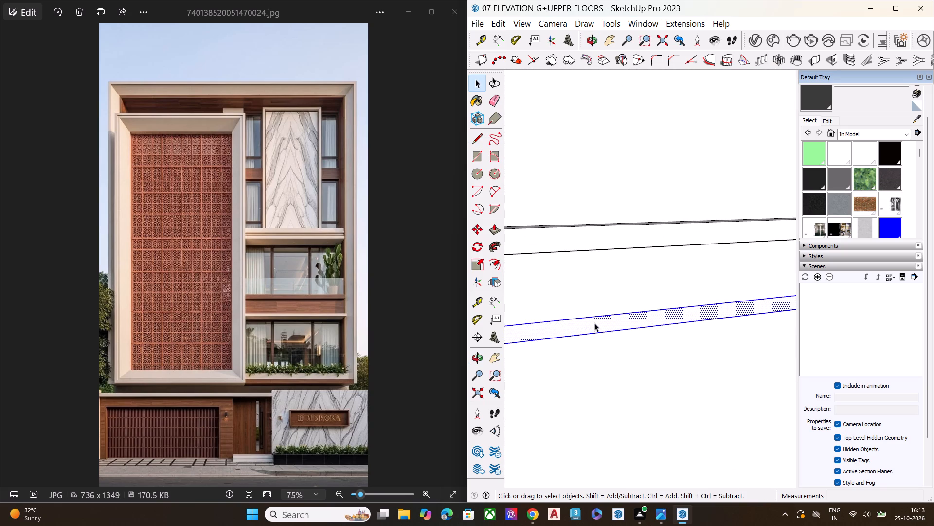
key(s)
click(635, 314)
click(635, 317)
key(space)
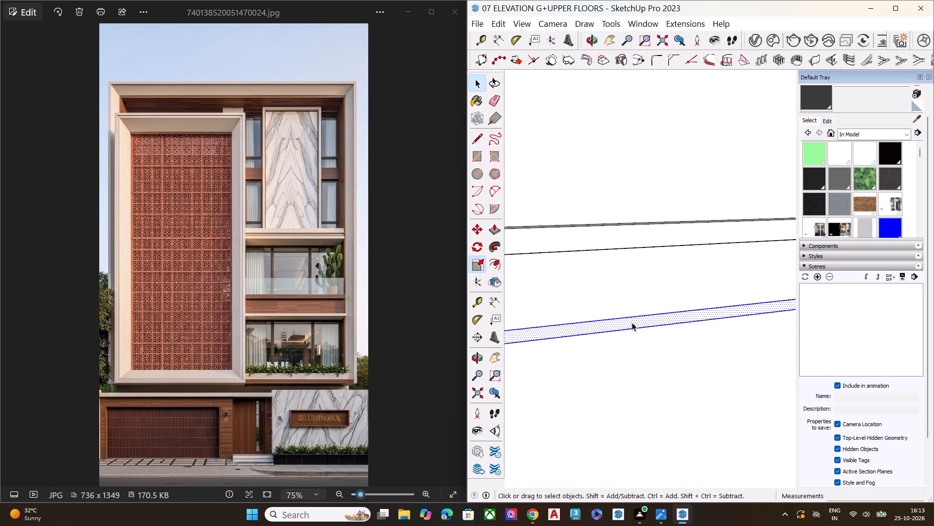
Push/Pull the thin bottom strip of the band forward to form a projecting ledge above the lowest opening.
click(632, 323)
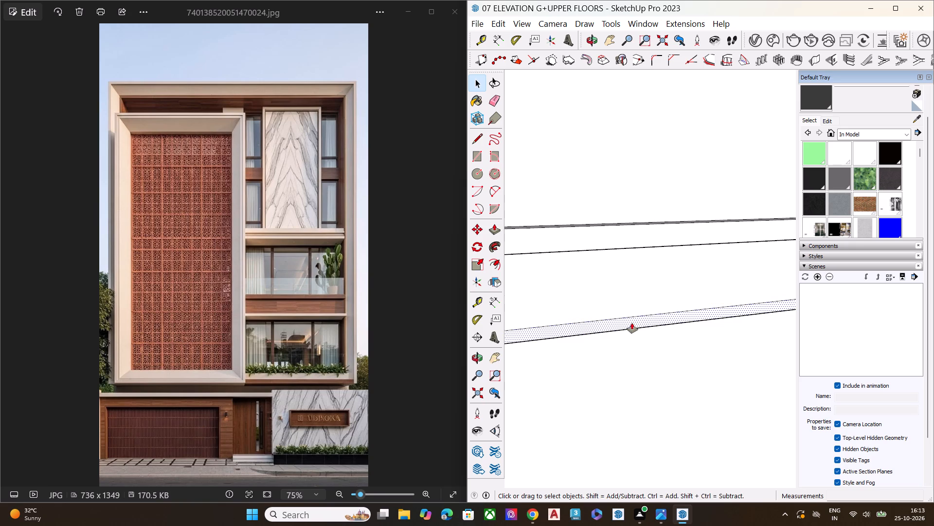
key(p)
click(632, 323)
scroll(648, 337, down, 6)
middle_drag(700, 358, 739, 399)
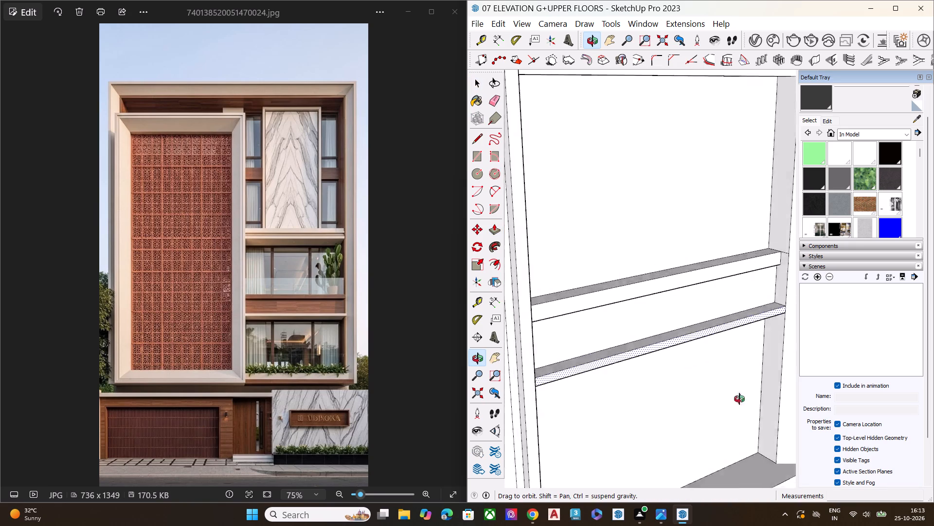
middle_drag(739, 399, 808, 422)
click(777, 296)
click(758, 311)
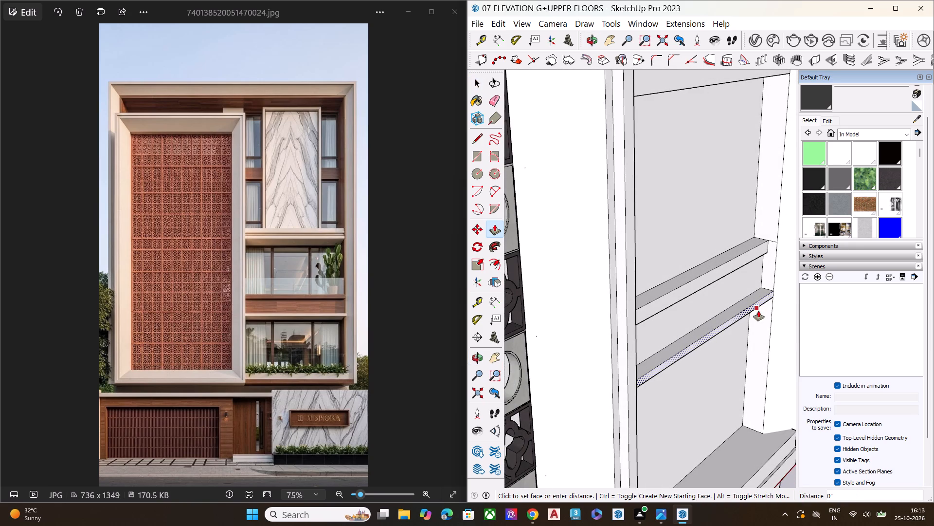
scroll(763, 344, down, 10)
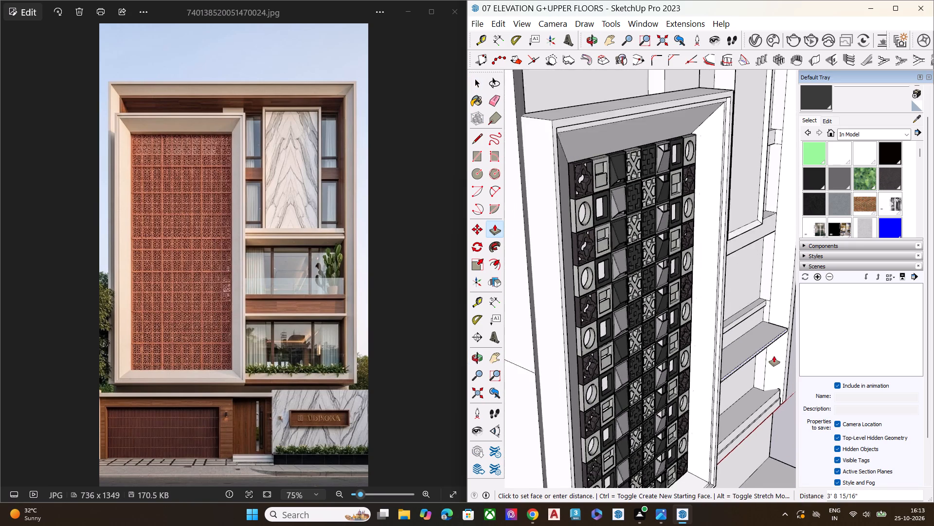
scroll(774, 356, down, 2)
scroll(776, 334, up, 16)
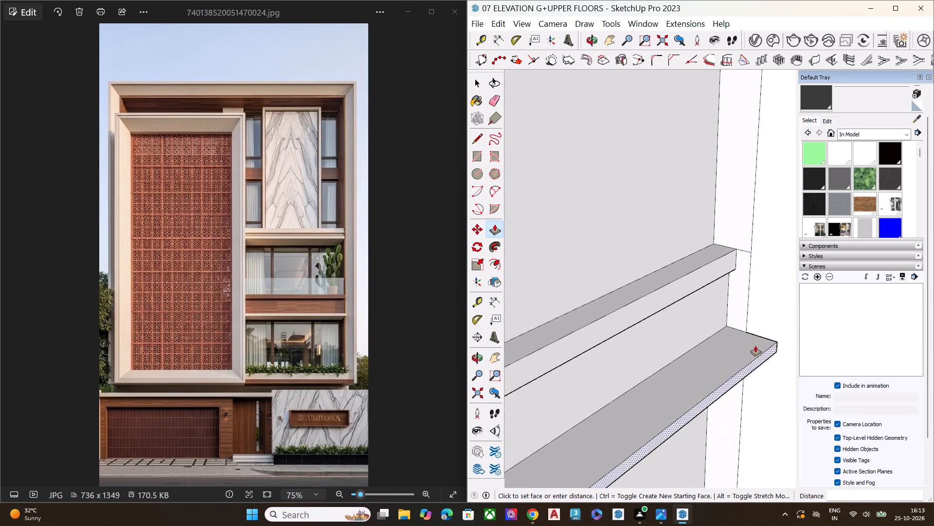
scroll(755, 346, up, 1)
click(739, 342)
key(space)
Reduce the projection of the band's upper strip with Push/Pull so it stands only slightly proud of the band face.
scroll(636, 355, down, 5)
middle_drag(664, 380, 689, 356)
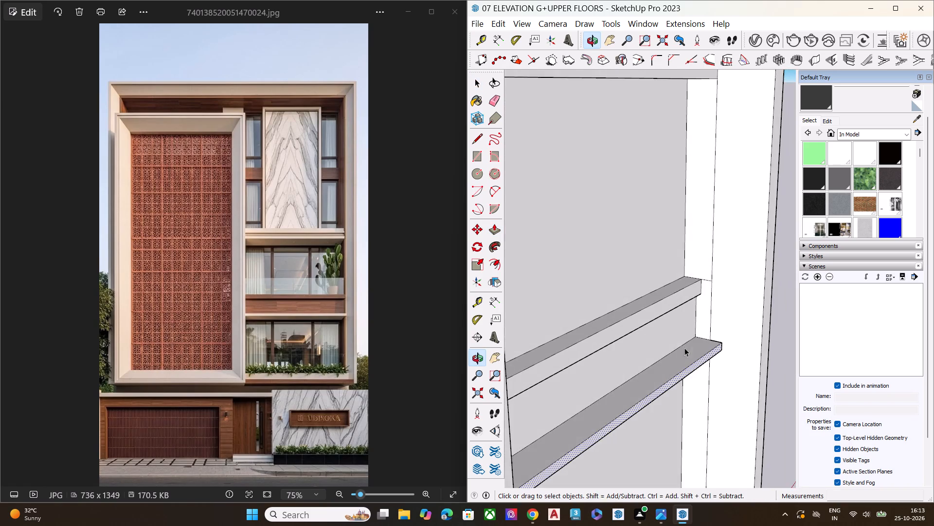
scroll(660, 320, up, 2)
click(644, 314)
key(p)
click(644, 314)
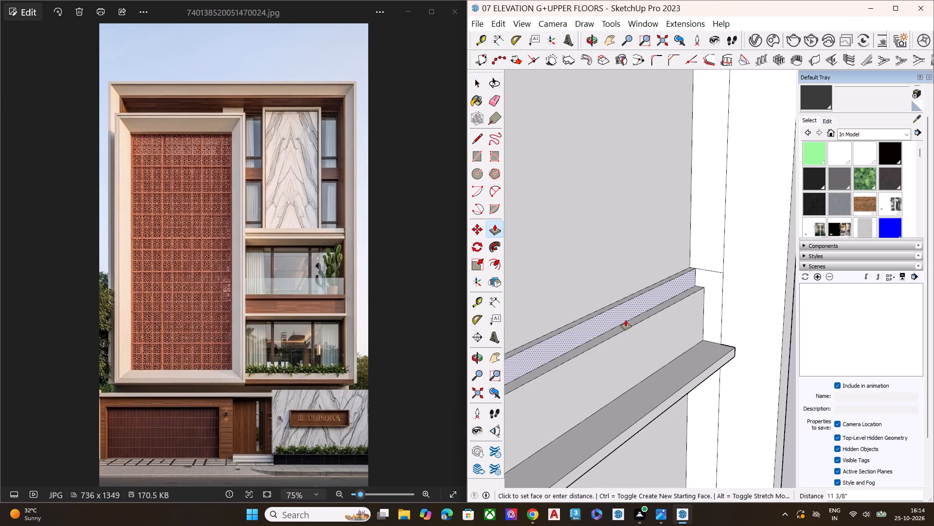
click(640, 328)
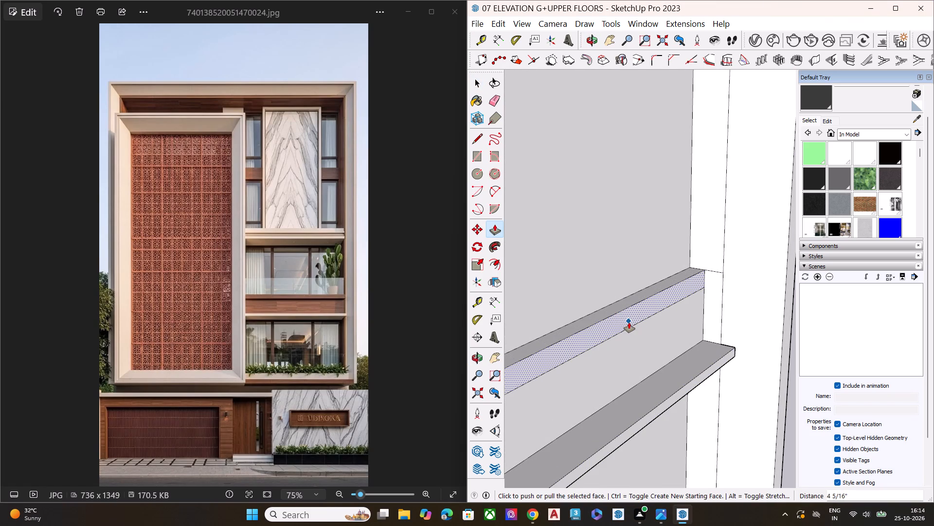
click(627, 321)
click(631, 319)
key(space)
Compare the ledge, the upper strip and the wide band below the tall panel with the reference image.
scroll(639, 317, down, 5)
scroll(644, 329, up, 1)
scroll(646, 330, down, 2)
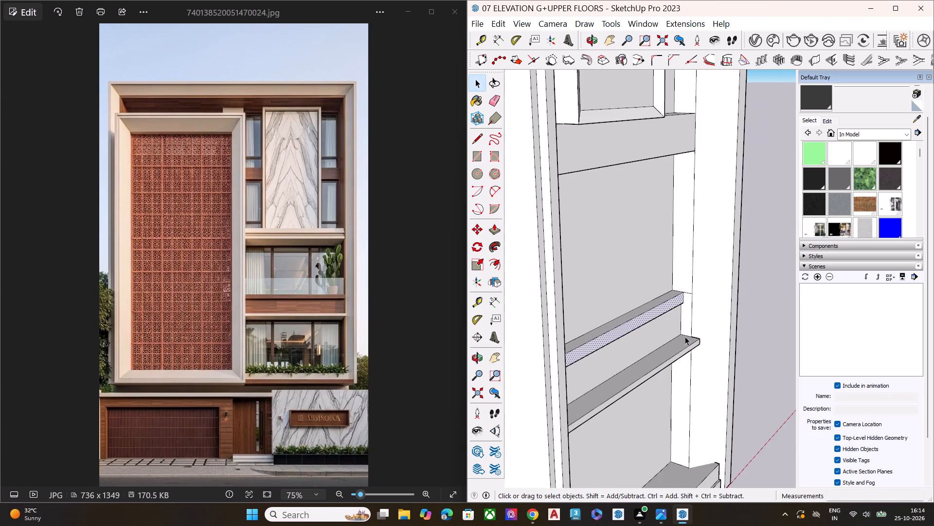
middle_drag(675, 333, 622, 286)
scroll(629, 268, down, 3)
scroll(650, 282, up, 2)
scroll(652, 286, down, 8)
click(740, 326)
middle_drag(714, 338, 608, 344)
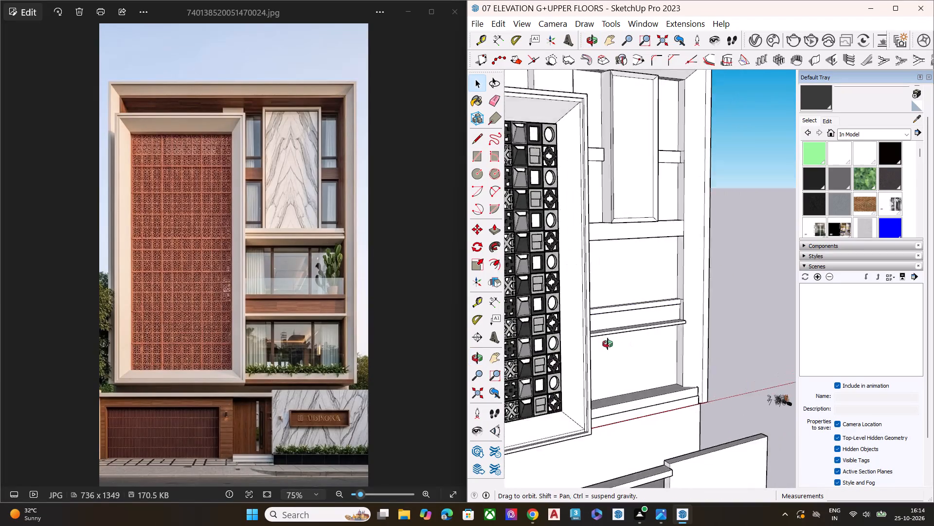
middle_drag(608, 344, 552, 344)
middle_drag(653, 339, 504, 315)
scroll(649, 304, up, 1)
scroll(617, 250, up, 6)
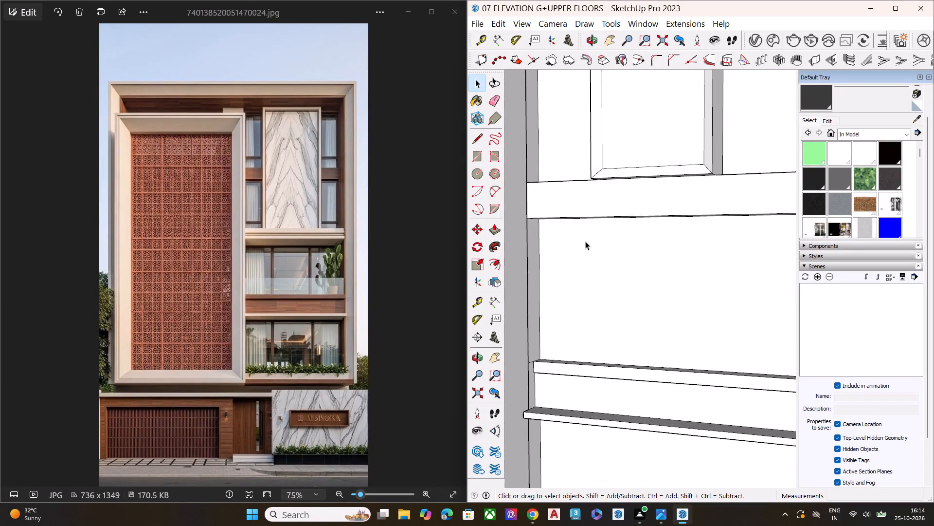
scroll(585, 241, up, 1)
scroll(746, 326, down, 6)
middle_drag(717, 320, 759, 328)
scroll(341, 254, up, 4)
scroll(285, 242, down, 1)
scroll(285, 242, up, 2)
scroll(289, 239, down, 1)
scroll(296, 238, up, 3)
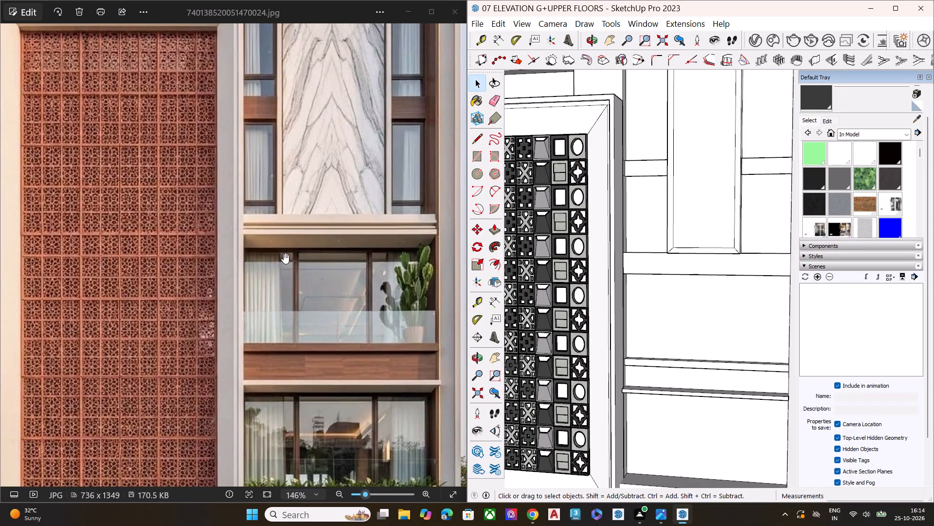
scroll(569, 194, up, 5)
scroll(541, 307, down, 8)
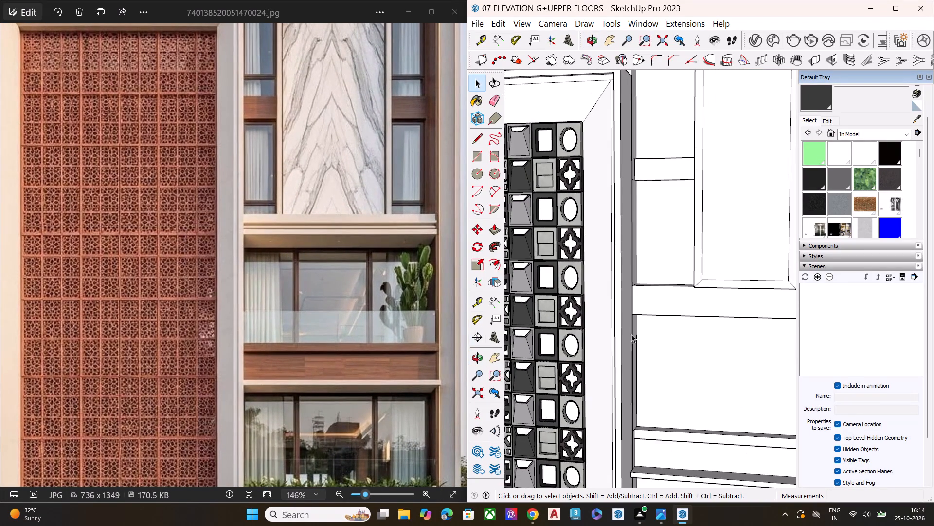
scroll(582, 315, down, 7)
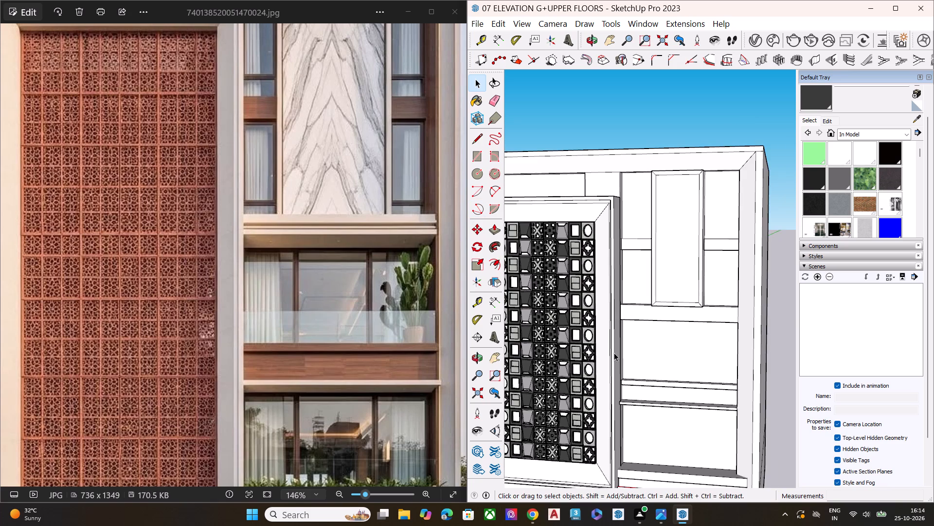
middle_drag(647, 360, 818, 336)
scroll(819, 330, up, 9)
middle_drag(691, 348, 614, 364)
scroll(607, 366, up, 2)
scroll(807, 351, down, 9)
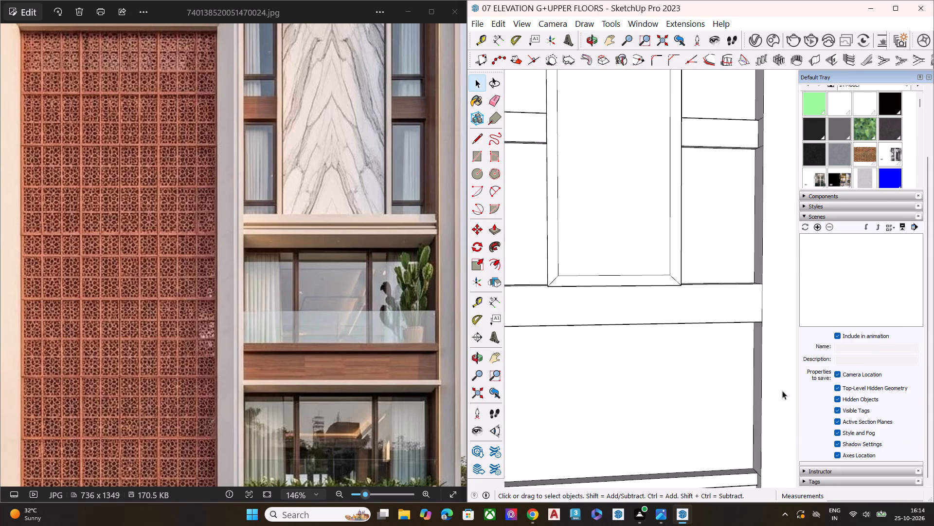
scroll(684, 368, down, 2)
scroll(679, 369, up, 1)
scroll(679, 369, down, 5)
middle_drag(709, 381, 674, 390)
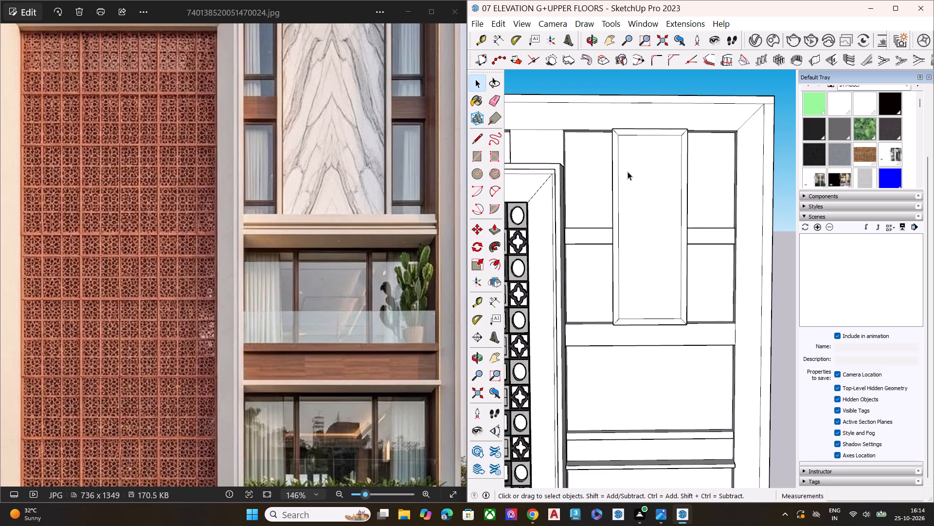
Push/Pull the underside of the wide band beneath the tall panel downward by about 9".
scroll(605, 189, down, 2)
scroll(616, 354, up, 2)
scroll(616, 354, down, 1)
scroll(616, 354, up, 3)
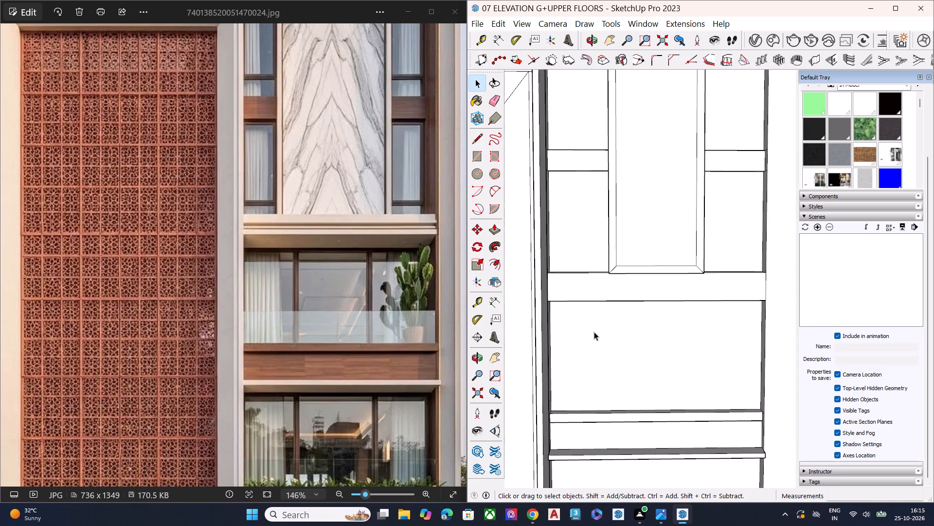
scroll(598, 298, up, 3)
middle_drag(628, 291, 638, 245)
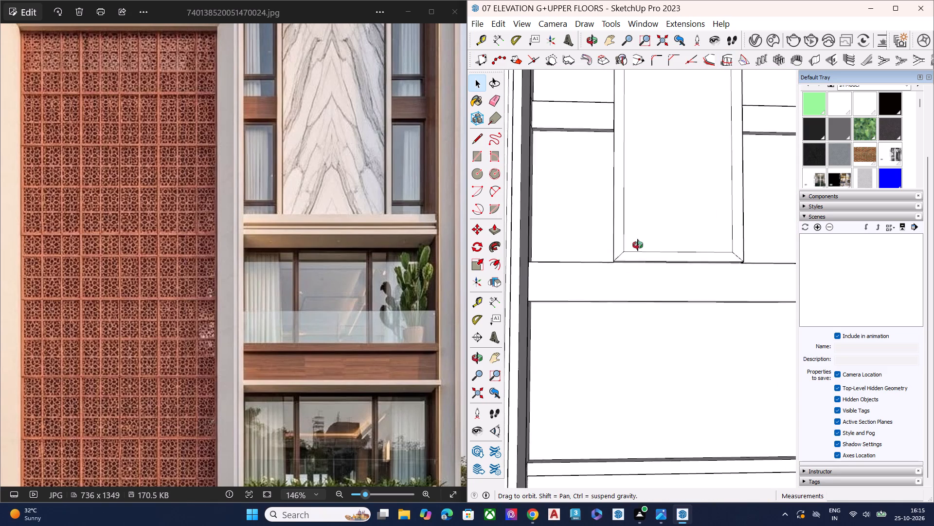
middle_drag(638, 245, 689, 165)
scroll(625, 262, up, 2)
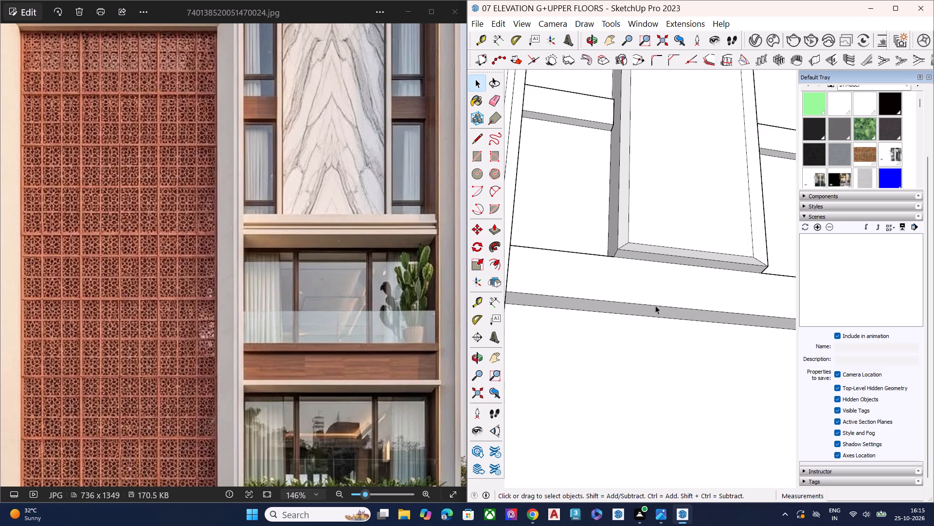
click(659, 313)
key(p)
click(659, 313)
click(663, 324)
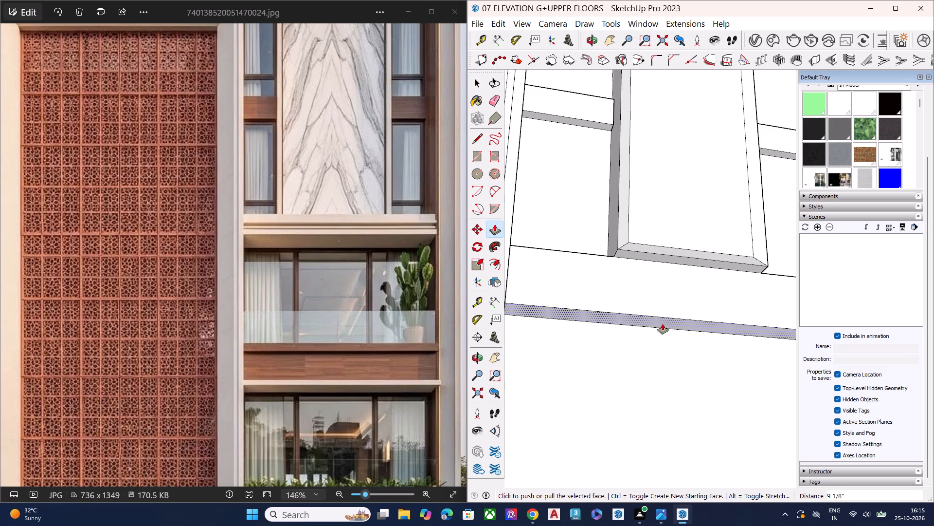
key(space)
Draw a horizontal line about 24' 6" long across the wide band beneath the tall panel, about one third below its top edge.
scroll(624, 284, down, 1)
scroll(624, 284, up, 1)
scroll(624, 284, down, 5)
middle_drag(671, 282, 645, 338)
scroll(648, 277, down, 4)
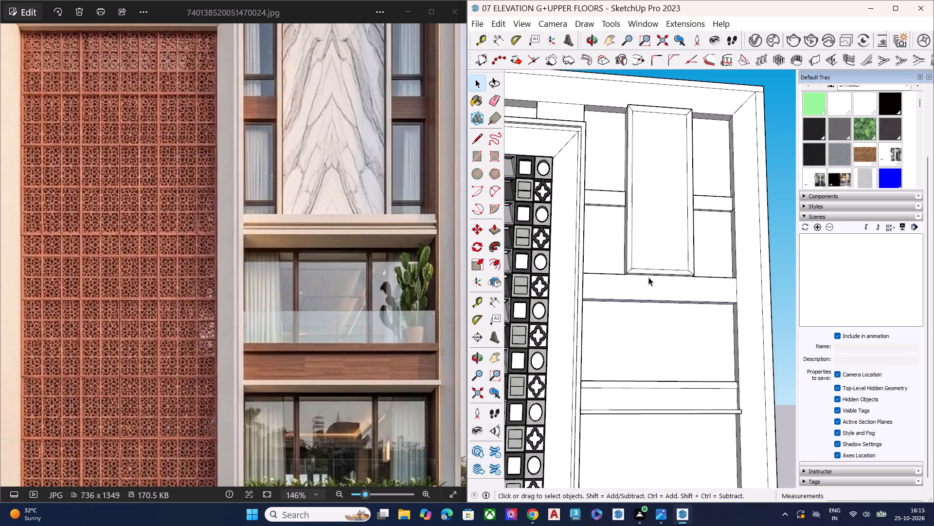
middle_drag(648, 277, 587, 316)
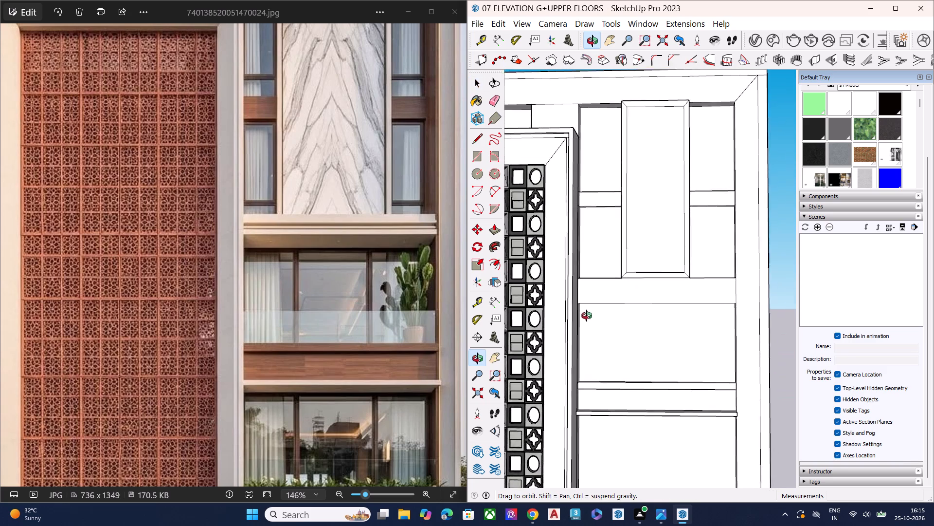
middle_drag(587, 316, 574, 319)
key(space)
scroll(631, 281, up, 3)
key(l)
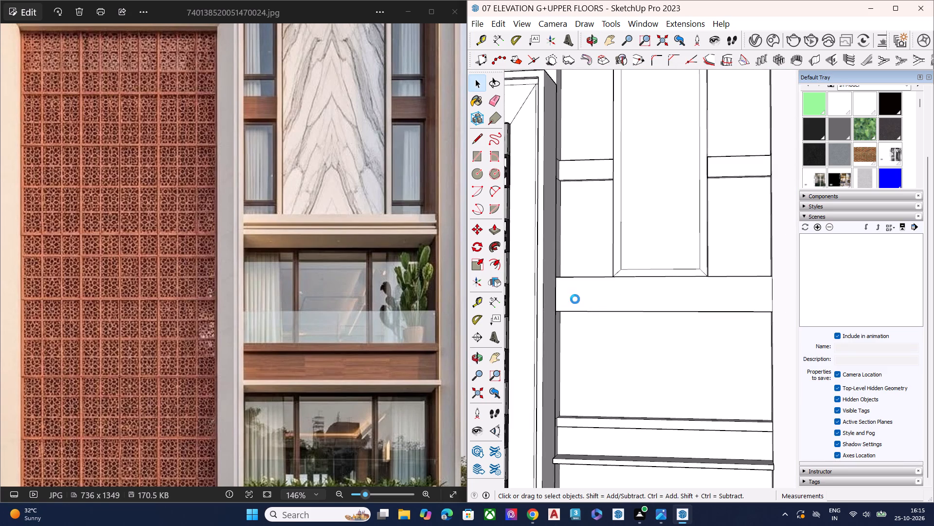
key(l)
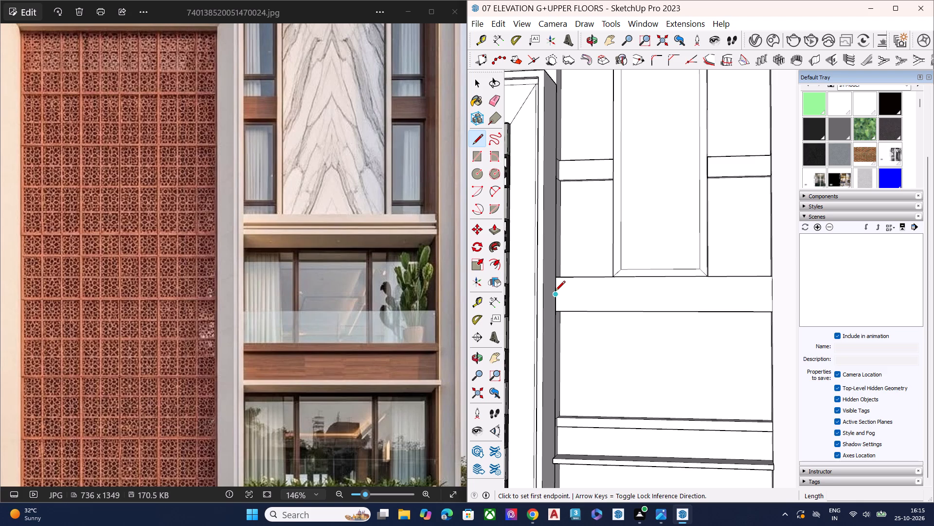
scroll(551, 300, up, 1)
scroll(552, 300, down, 1)
scroll(553, 299, up, 4)
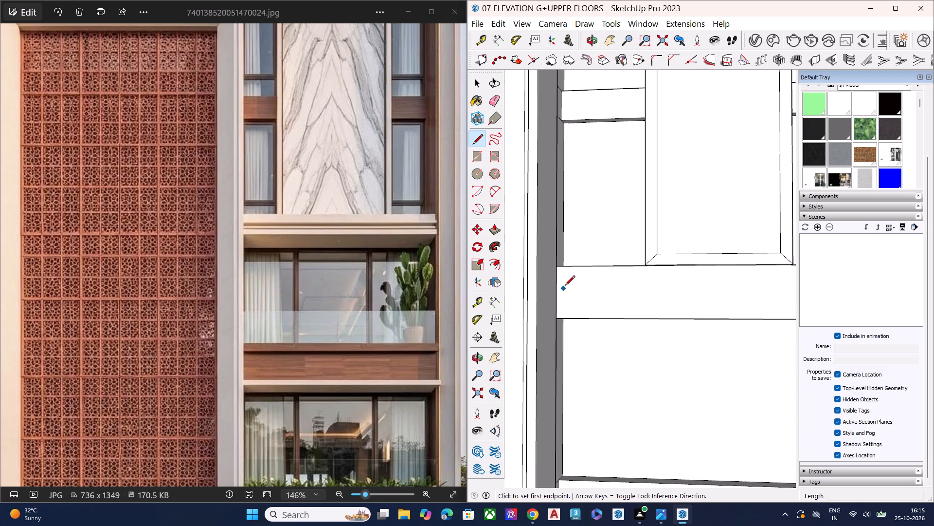
click(557, 283)
scroll(560, 306, down, 12)
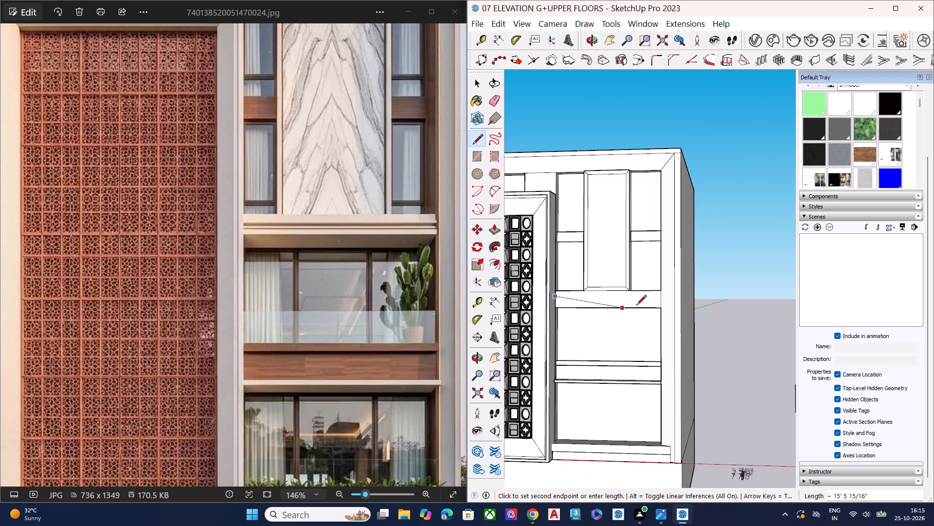
scroll(661, 301, up, 7)
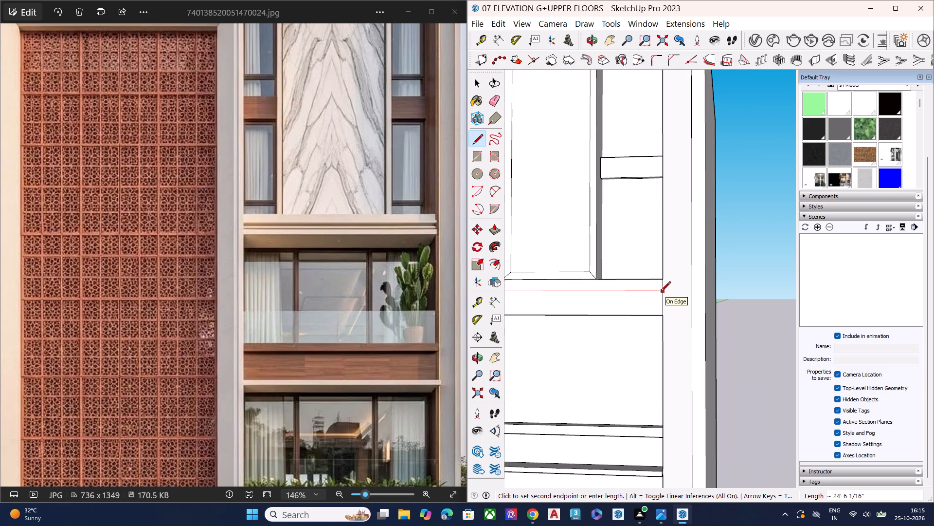
middle_drag(661, 292, 712, 299)
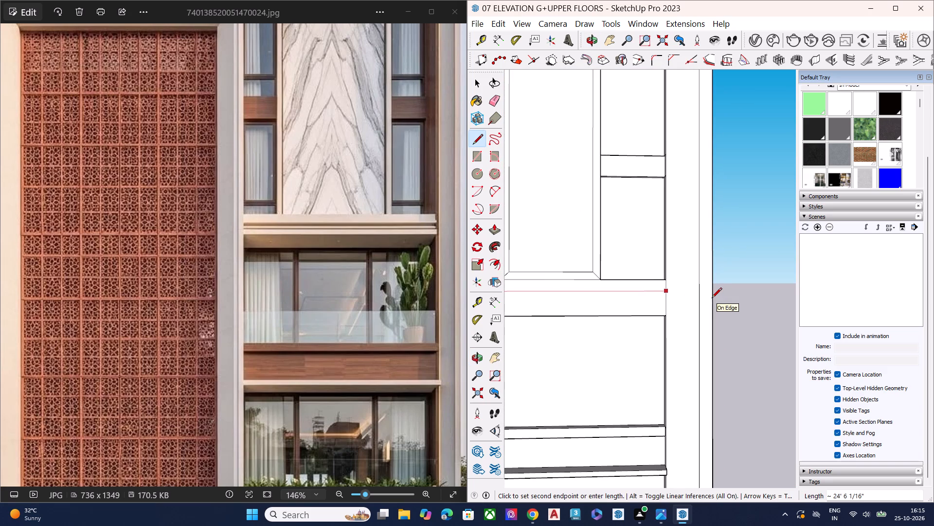
scroll(690, 297, up, 7)
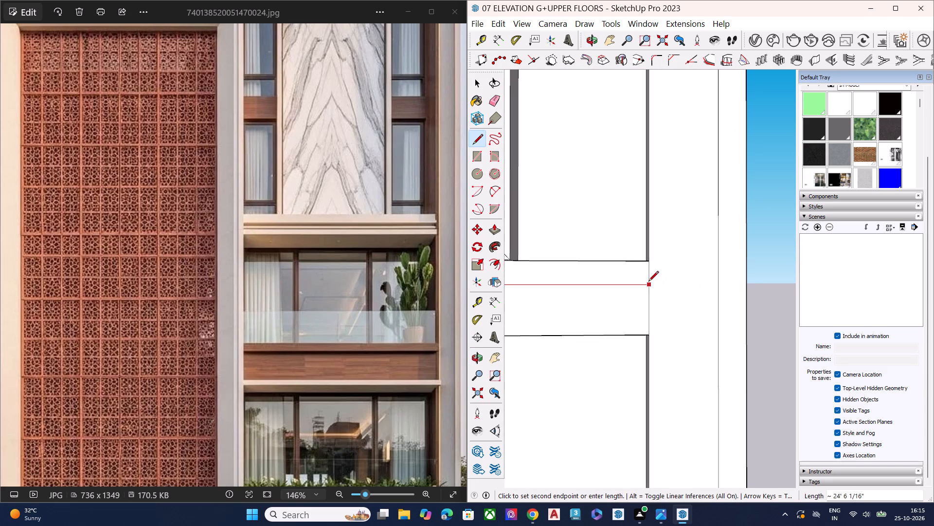
click(648, 282)
key(space)
Draw a second full-width horizontal line, about 24' 6" long, across the band between the first line and its bottom edge.
scroll(659, 277, down, 7)
middle_drag(652, 297, 612, 294)
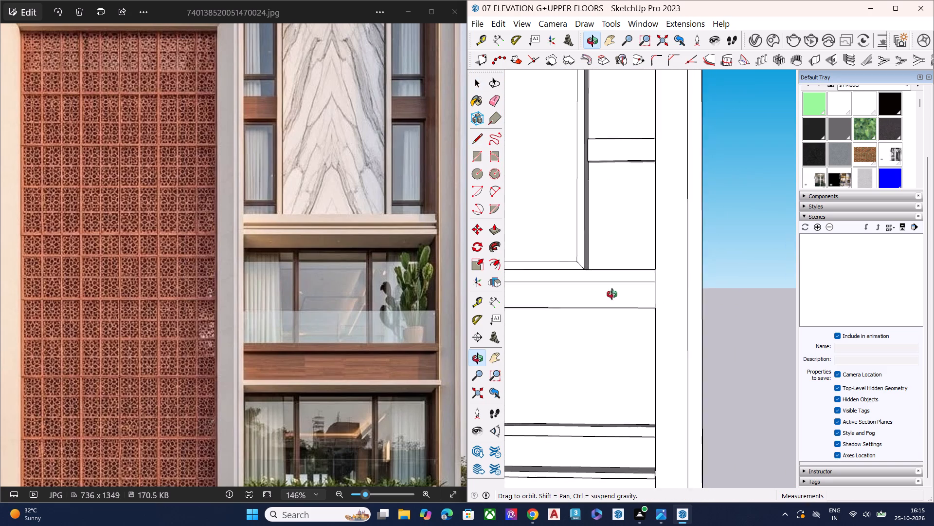
middle_drag(612, 294, 602, 293)
scroll(576, 297, up, 1)
scroll(683, 286, down, 7)
middle_drag(641, 312, 584, 313)
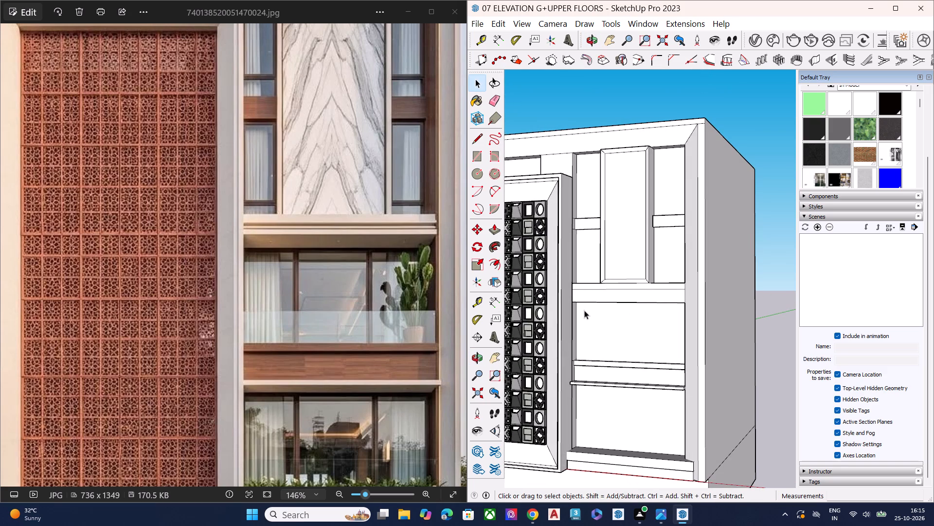
key(l)
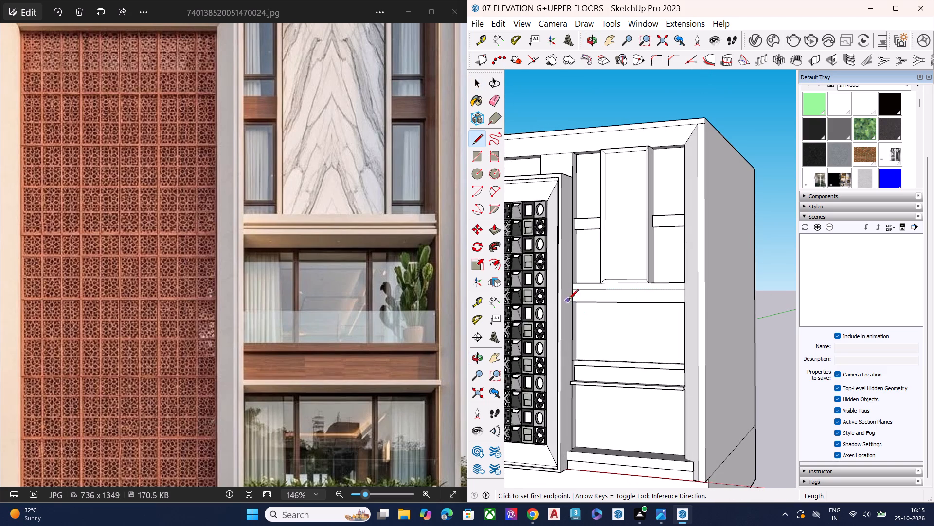
scroll(585, 296, up, 16)
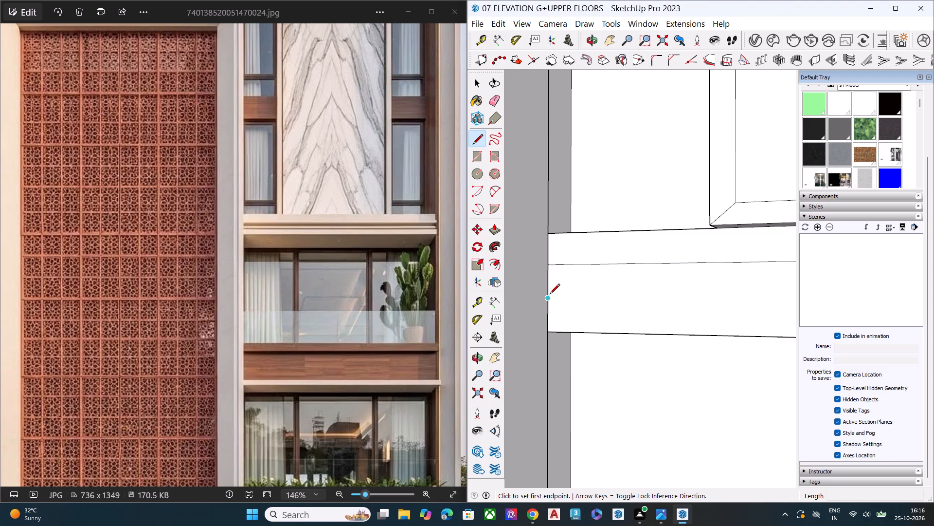
click(550, 295)
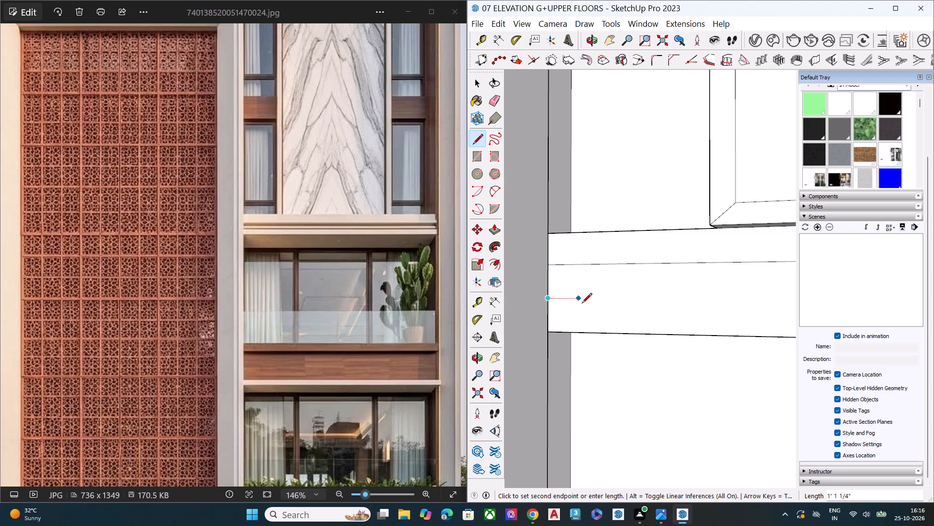
scroll(584, 305, down, 4)
scroll(650, 298, up, 1)
scroll(581, 301, down, 4)
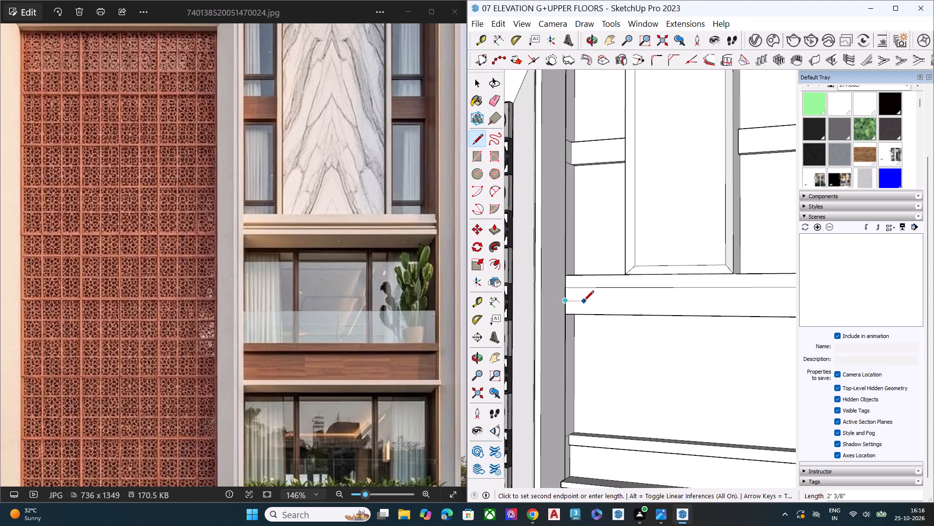
scroll(584, 301, down, 12)
scroll(687, 301, up, 7)
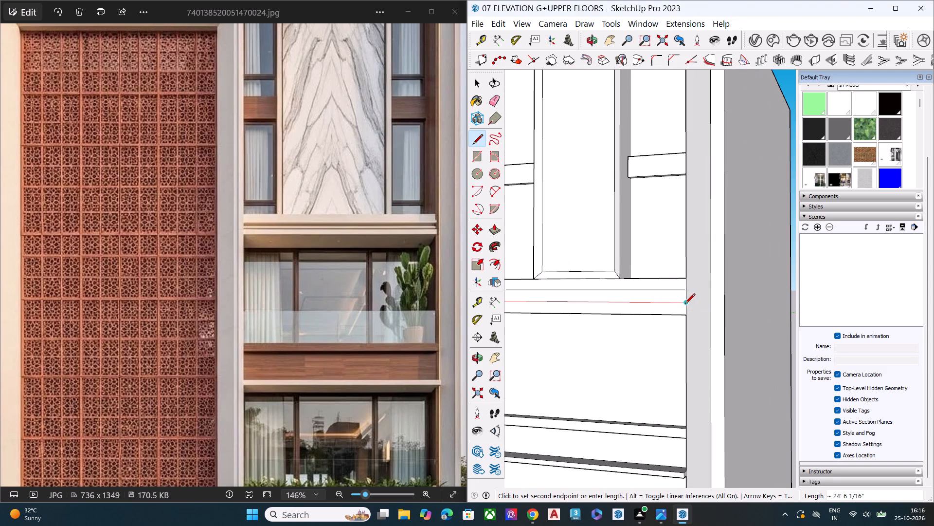
click(685, 304)
key(space)
Split the band's middle strip into two narrow strips with a full-width horizontal line about 24' 6" long.
scroll(619, 289, up, 1)
scroll(620, 289, down, 2)
scroll(620, 288, up, 4)
click(641, 302)
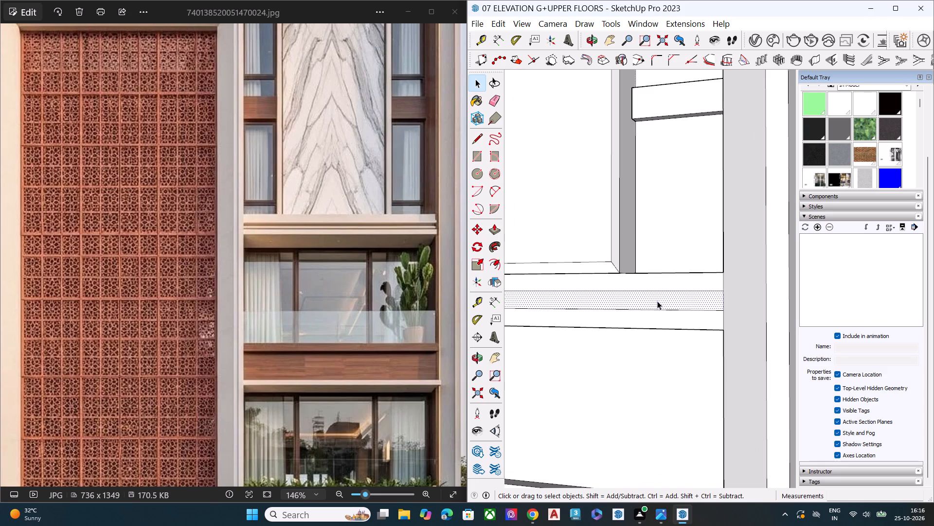
scroll(670, 300, down, 6)
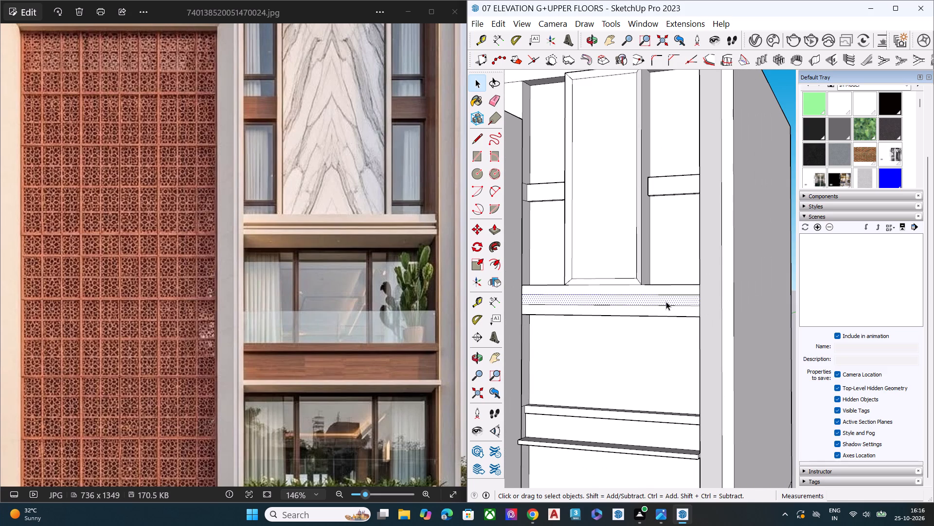
key(l)
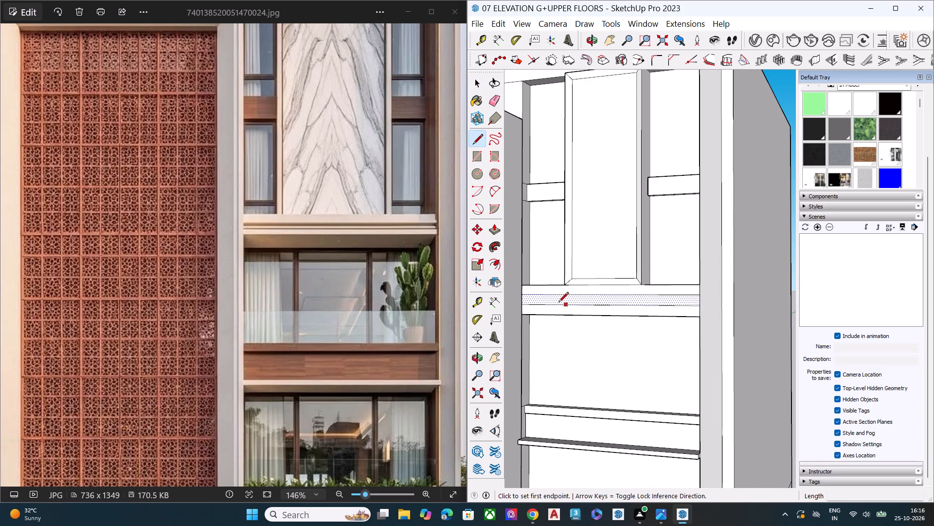
scroll(523, 300, down, 2)
scroll(523, 300, up, 8)
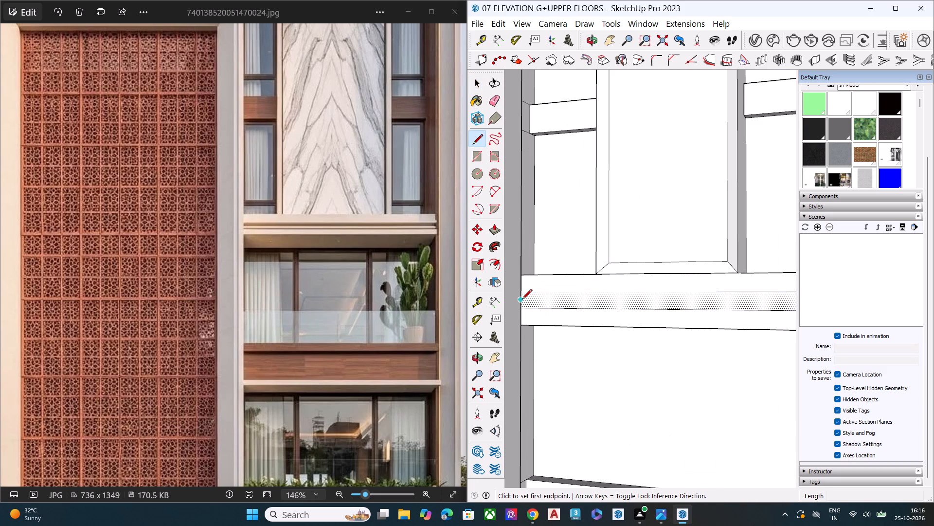
click(522, 300)
scroll(507, 305, down, 7)
scroll(668, 302, up, 7)
click(684, 305)
key(space)
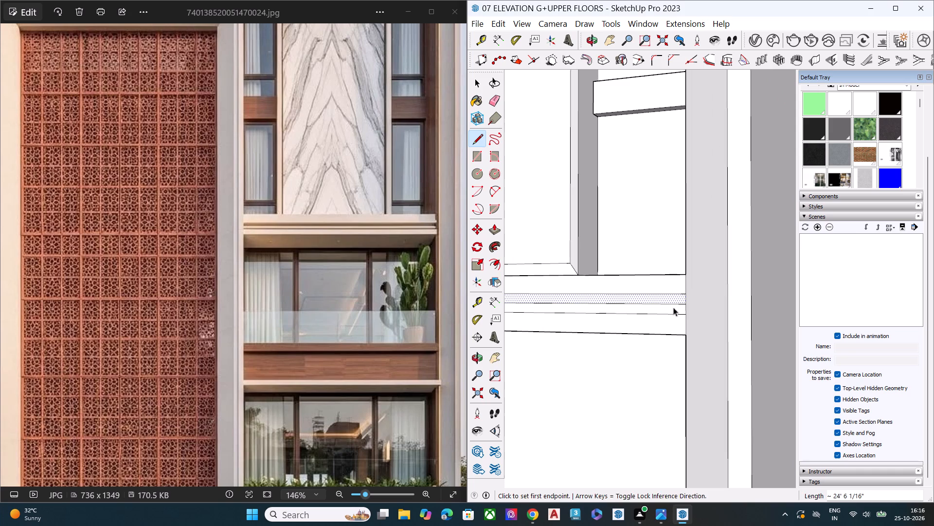
Select the upper of the two narrow middle strips and start another dividing line on the band.
scroll(662, 298, up, 8)
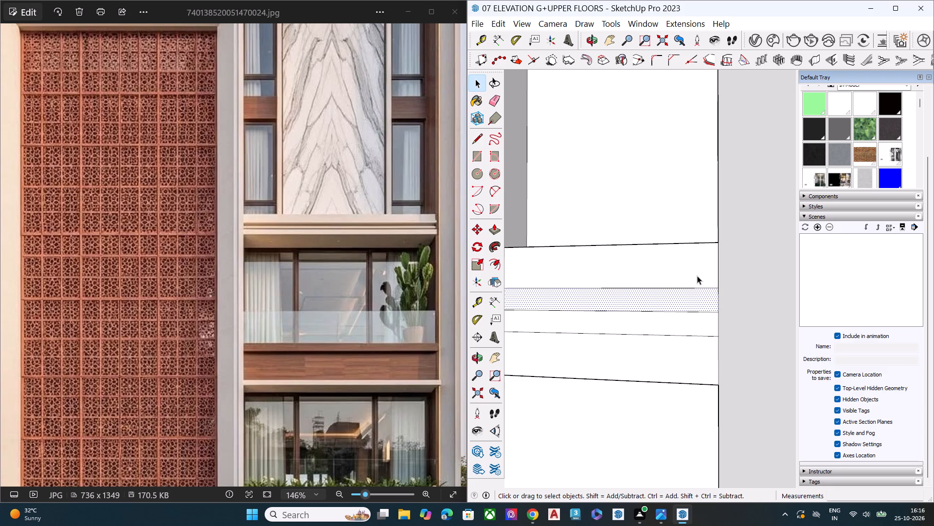
scroll(704, 301, down, 5)
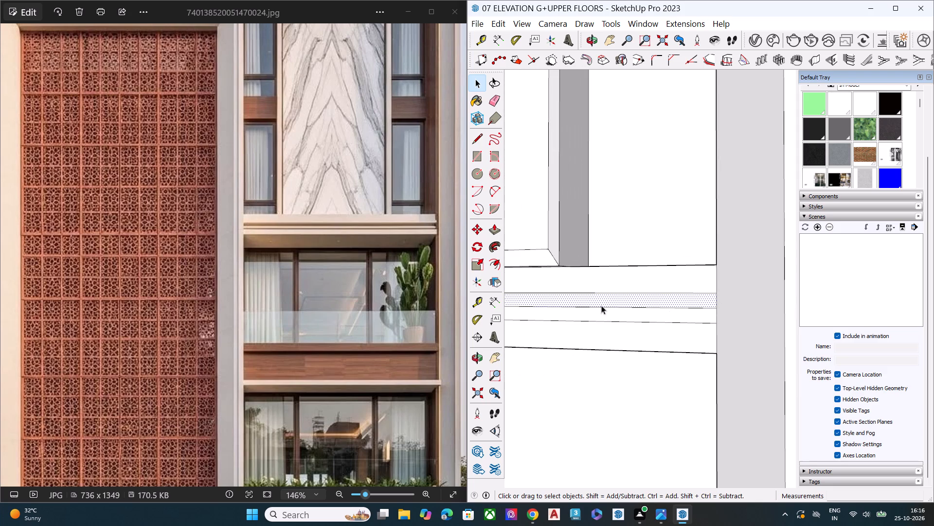
middle_drag(601, 305, 612, 293)
scroll(643, 292, up, 5)
scroll(721, 304, down, 16)
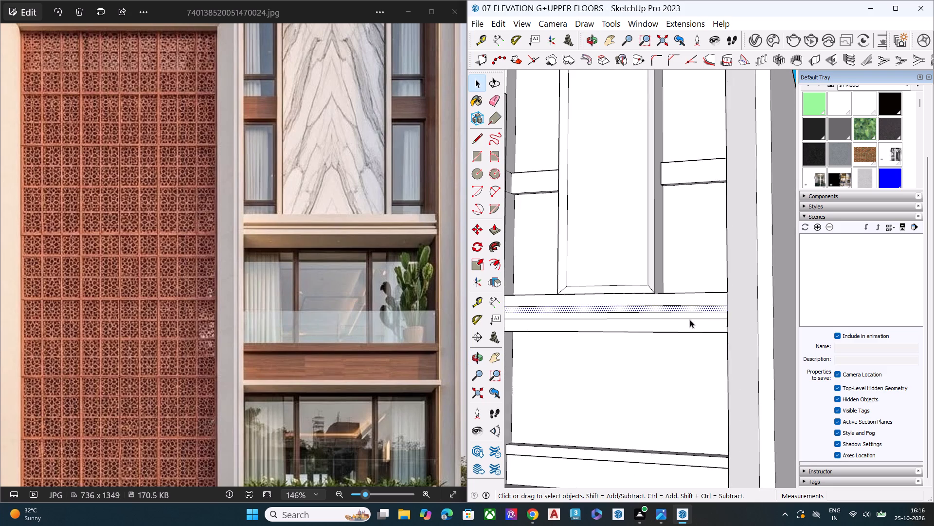
scroll(561, 319, up, 6)
scroll(615, 311, down, 7)
key(space)
scroll(608, 312, up, 5)
click(608, 312)
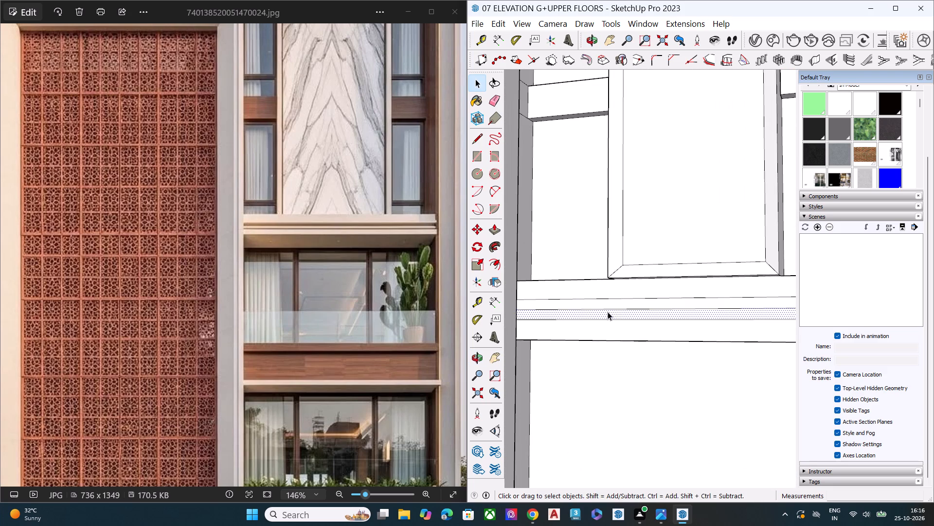
middle_drag(630, 299, 529, 324)
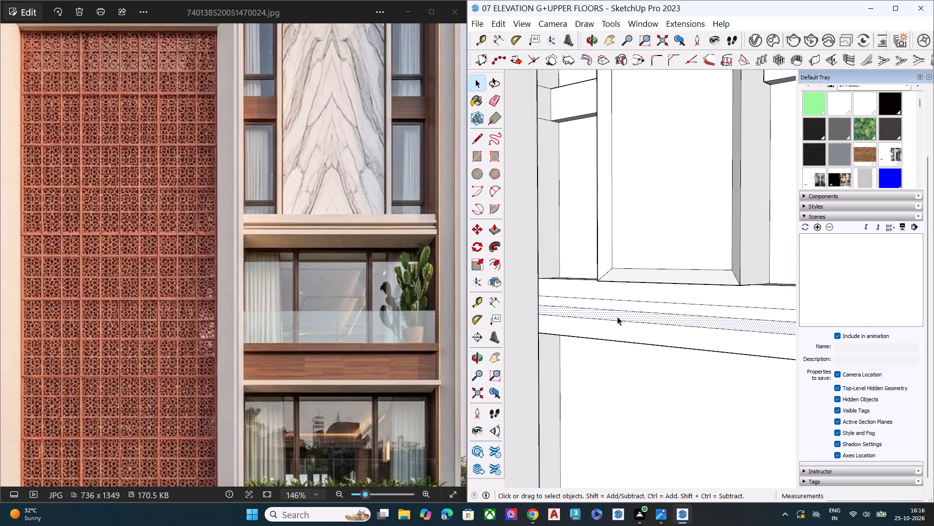
click(627, 307)
key(l)
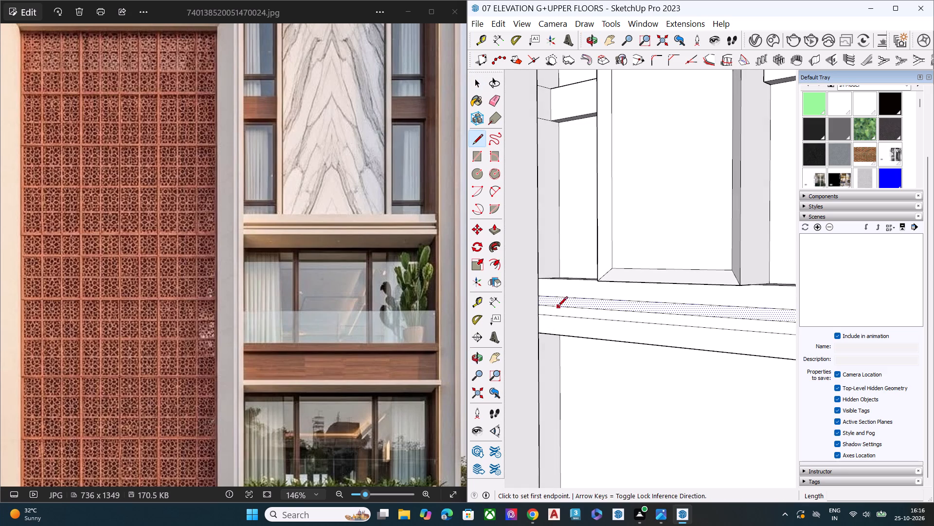